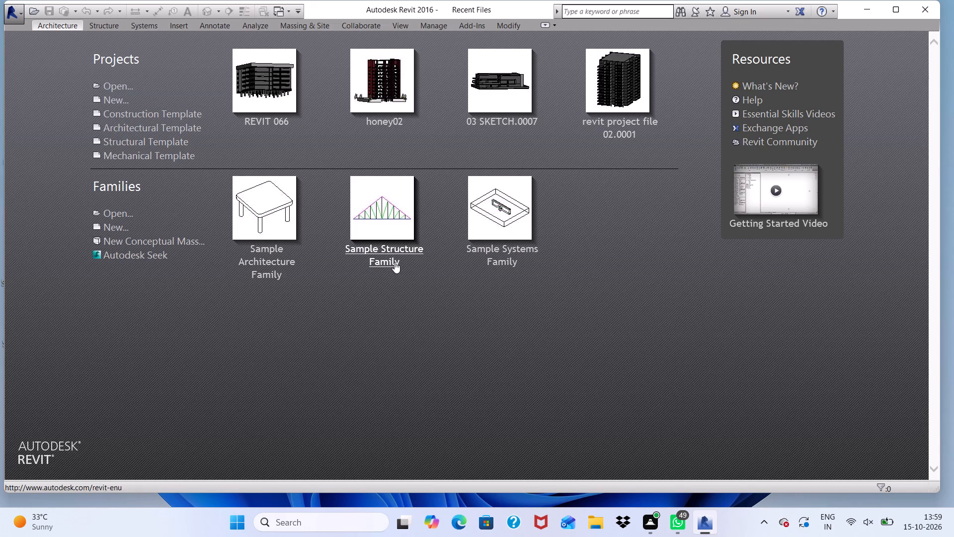
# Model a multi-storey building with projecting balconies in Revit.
# Create a new project from the Architectural Template.
pyautogui.click(133, 126)
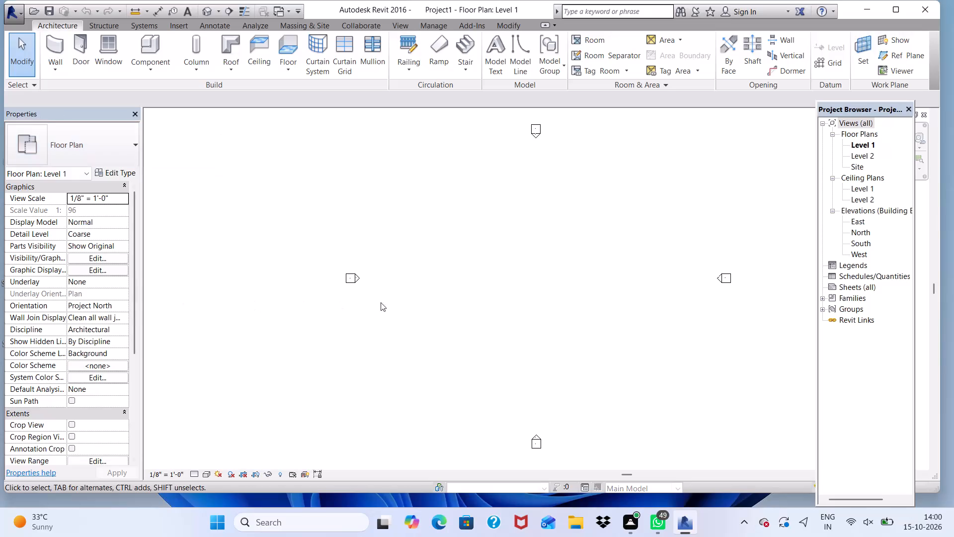
# Start the Wall command on Level 1 and set the unconnected wall height to 10'.
pyautogui.scroll(4, 554, 264)
pyautogui.scroll(-6, 471, 214)
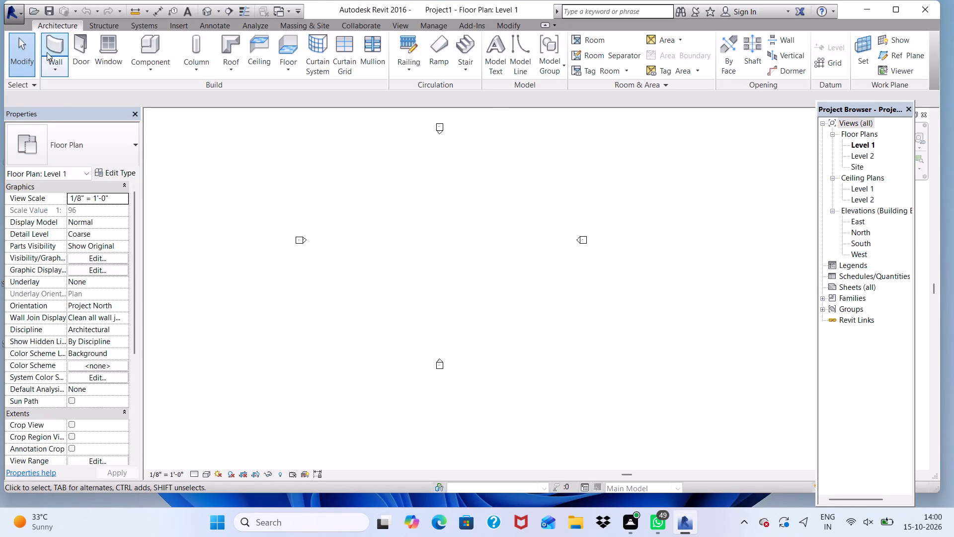
pyautogui.click(59, 44)
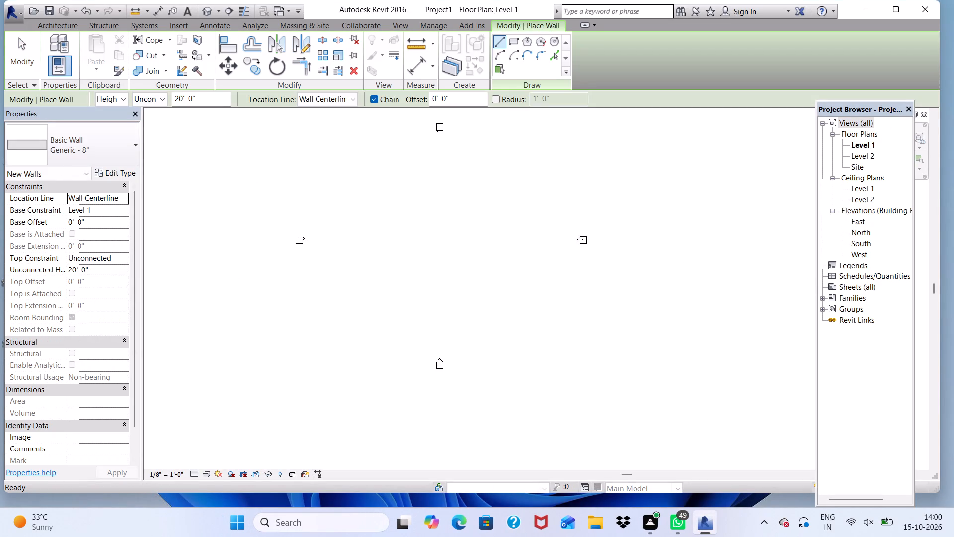
pyautogui.click(206, 97)
pyautogui.press('BackSpace')
pyautogui.press('BackSpace')
pyautogui.press('BackSpace')
pyautogui.press('BackSpace')
pyautogui.press('BackSpace')
pyautogui.press('BackSpace')
pyautogui.press('BackSpace')
pyautogui.press('BackSpace')
pyautogui.press('BackSpace')
pyautogui.press('BackSpace')
pyautogui.press('BackSpace')
pyautogui.press('BackSpace')
pyautogui.press('BackSpace')
pyautogui.press('BackSpace')
pyautogui.press('BackSpace')
pyautogui.press('BackSpace')
pyautogui.press('BackSpace')
pyautogui.press('BackSpace')
pyautogui.press('BackSpace')
pyautogui.press('BackSpace')
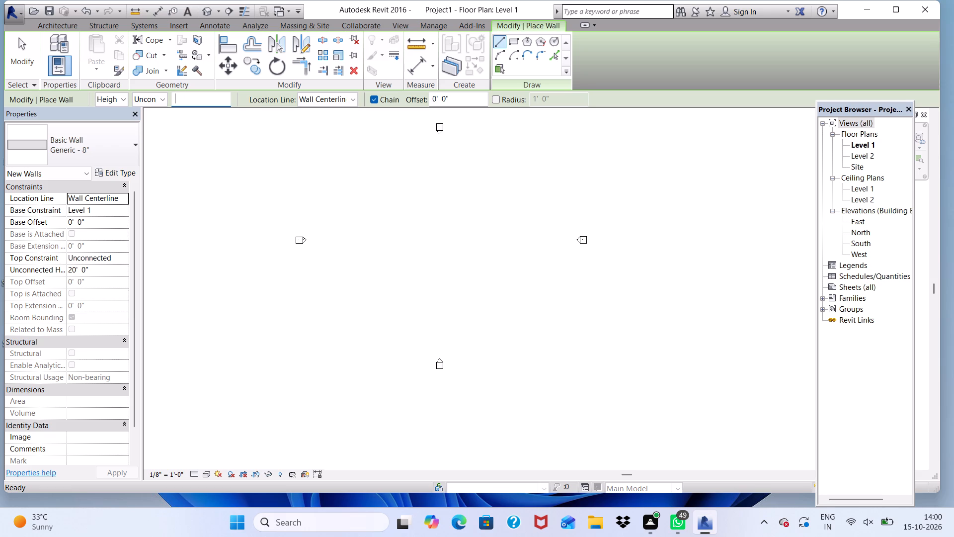
pyautogui.write('10')
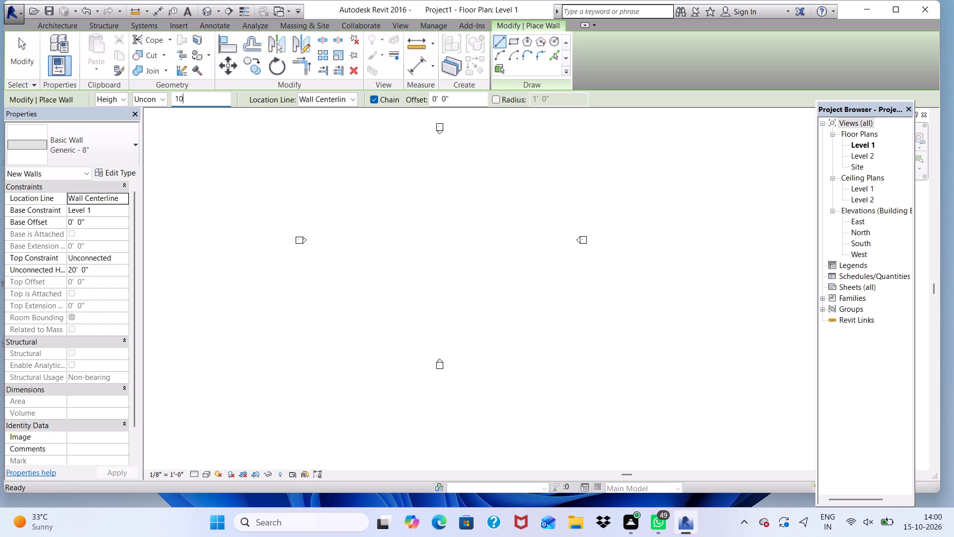
pyautogui.press("'")
pyautogui.press('Return')
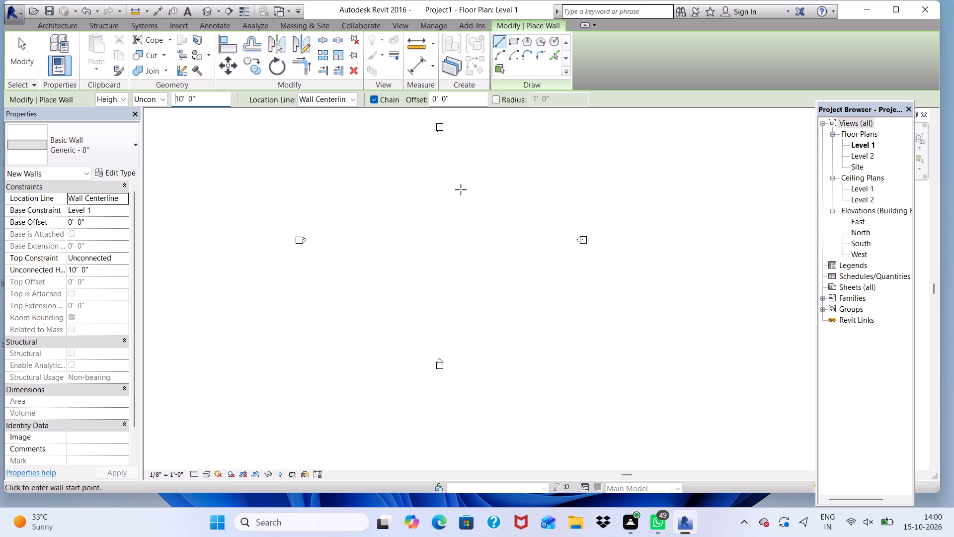
pyautogui.scroll(3, 463, 184)
pyautogui.scroll(-6, 356, 189)
# Open the East elevation view with the Level 1 and Level 2 lines and heads in view.
pyautogui.click(55, 23)
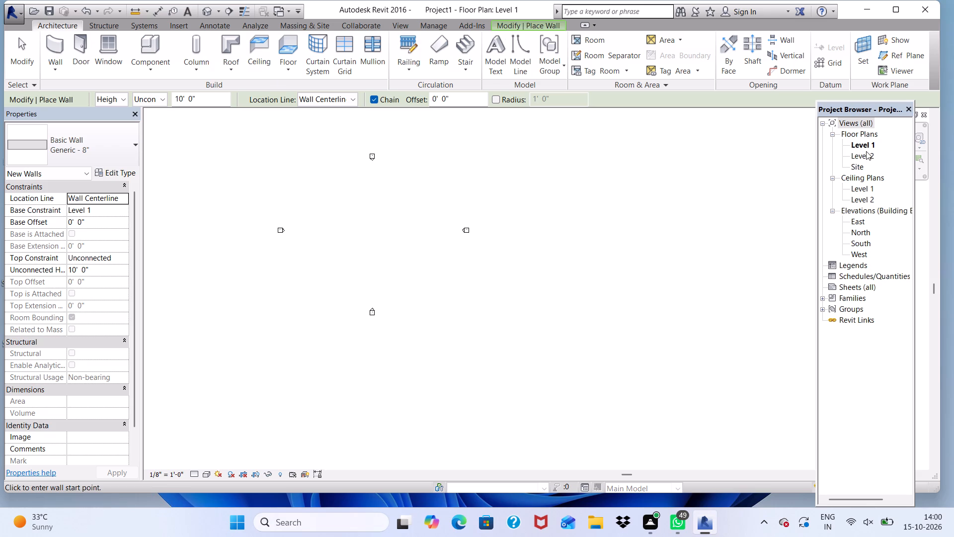
pyautogui.click(861, 219)
pyautogui.click(861, 220)
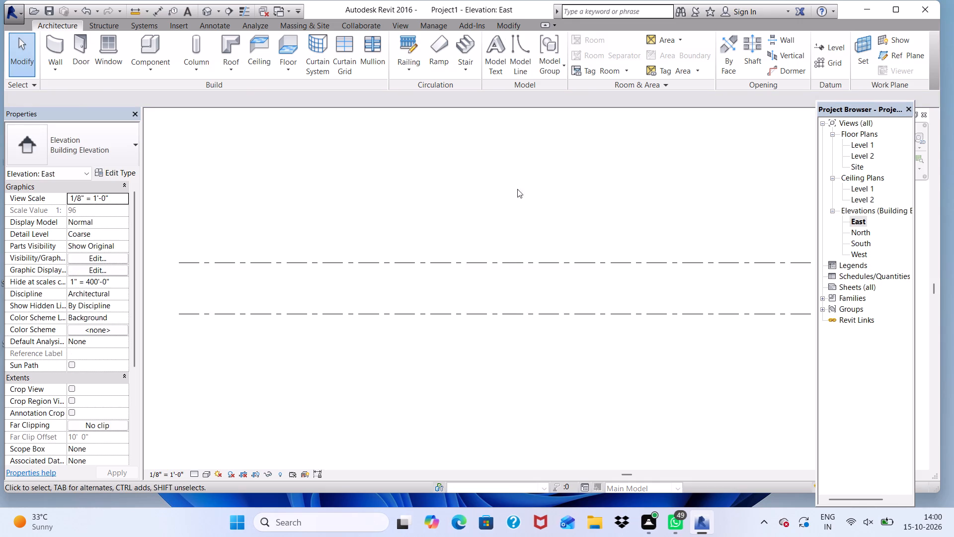
pyautogui.scroll(-7, 459, 162)
pyautogui.scroll(3, 550, 178)
pyautogui.scroll(-2, 499, 256)
pyautogui.scroll(3, 501, 275)
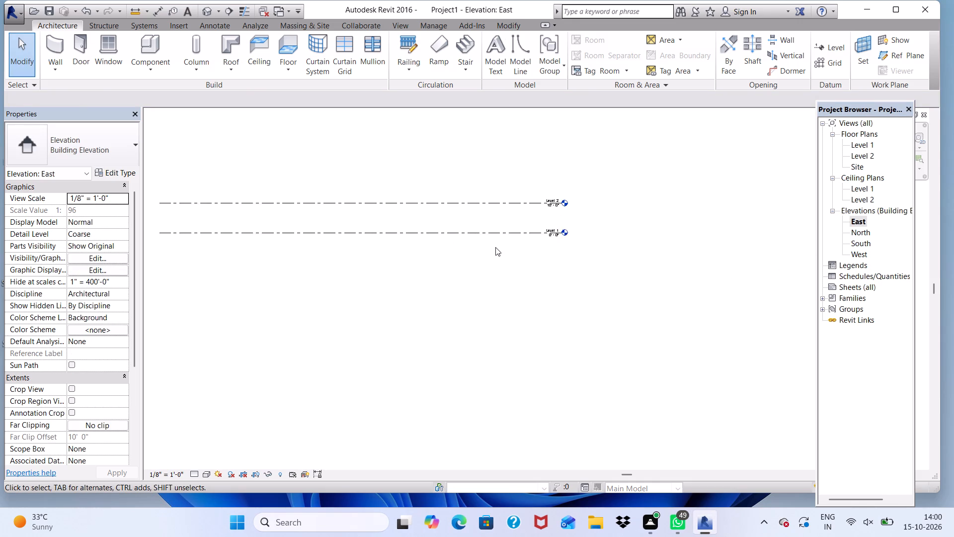
pyautogui.scroll(4, 495, 247)
pyautogui.scroll(-7, 460, 187)
pyautogui.scroll(6, 449, 179)
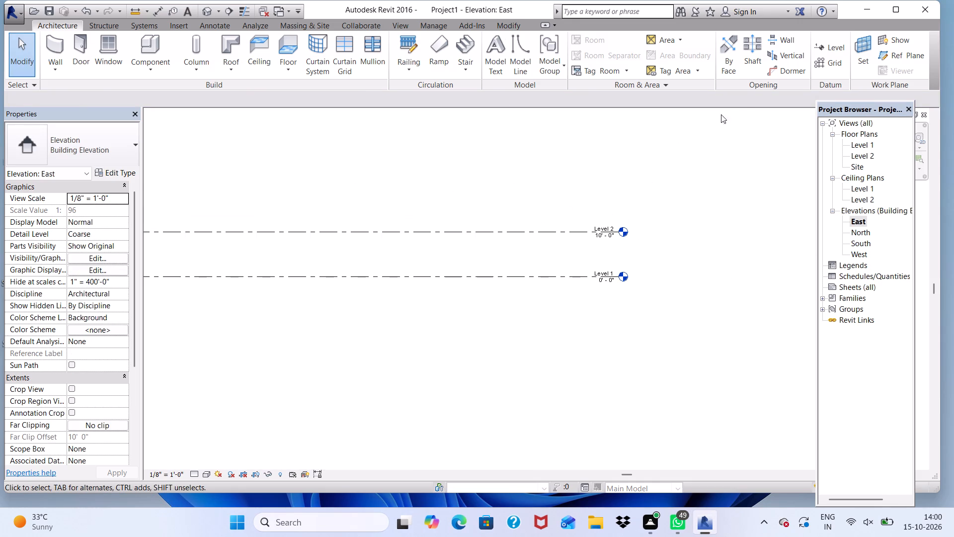
# Start the Level command in Pick Lines mode.
pyautogui.click(836, 47)
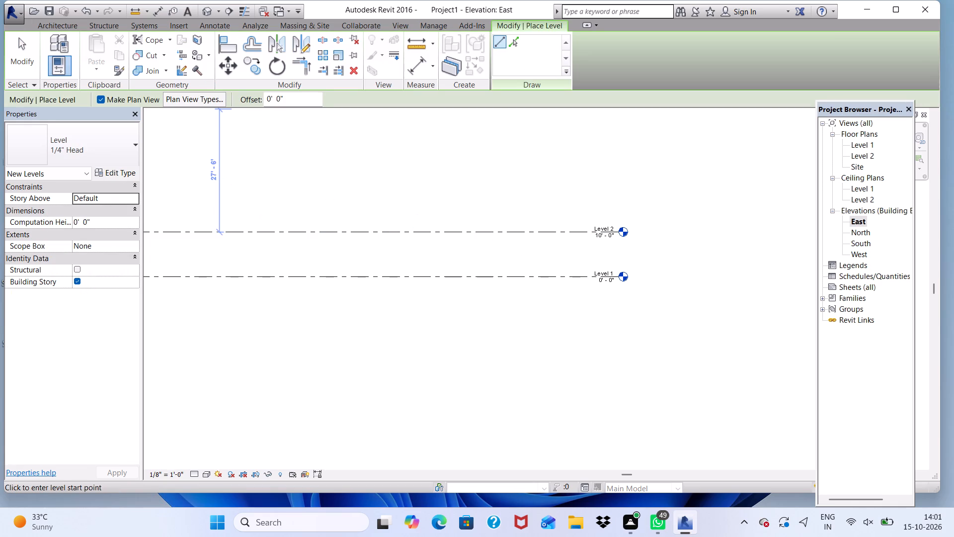
pyautogui.click(284, 99)
pyautogui.click(514, 38)
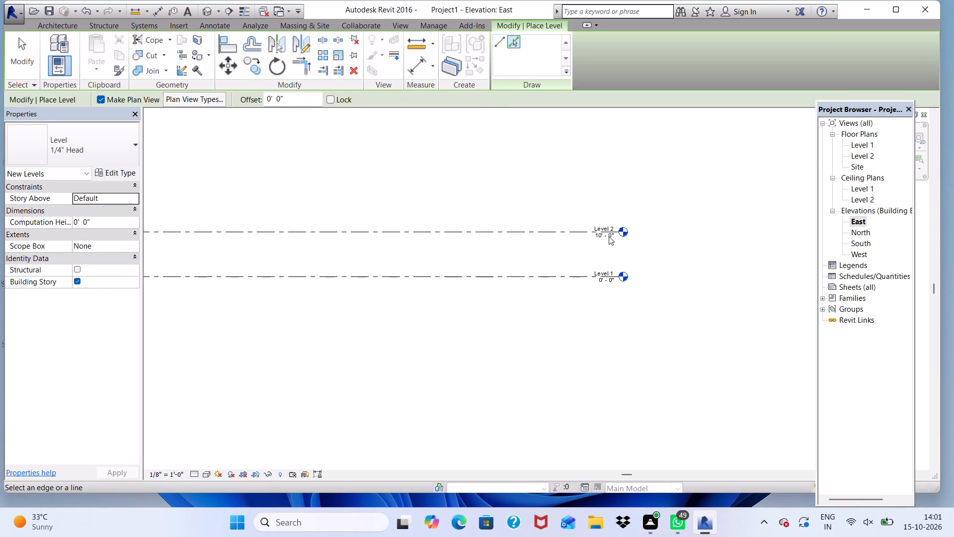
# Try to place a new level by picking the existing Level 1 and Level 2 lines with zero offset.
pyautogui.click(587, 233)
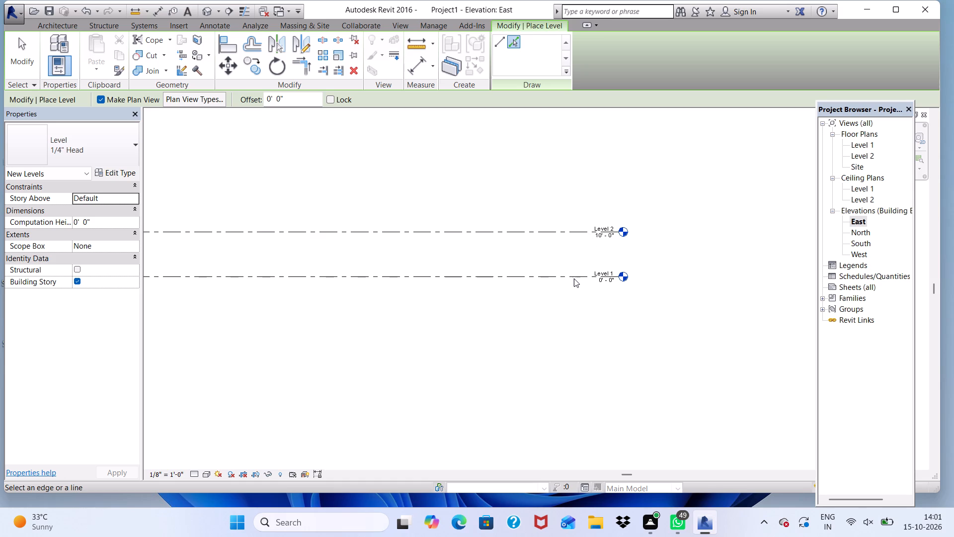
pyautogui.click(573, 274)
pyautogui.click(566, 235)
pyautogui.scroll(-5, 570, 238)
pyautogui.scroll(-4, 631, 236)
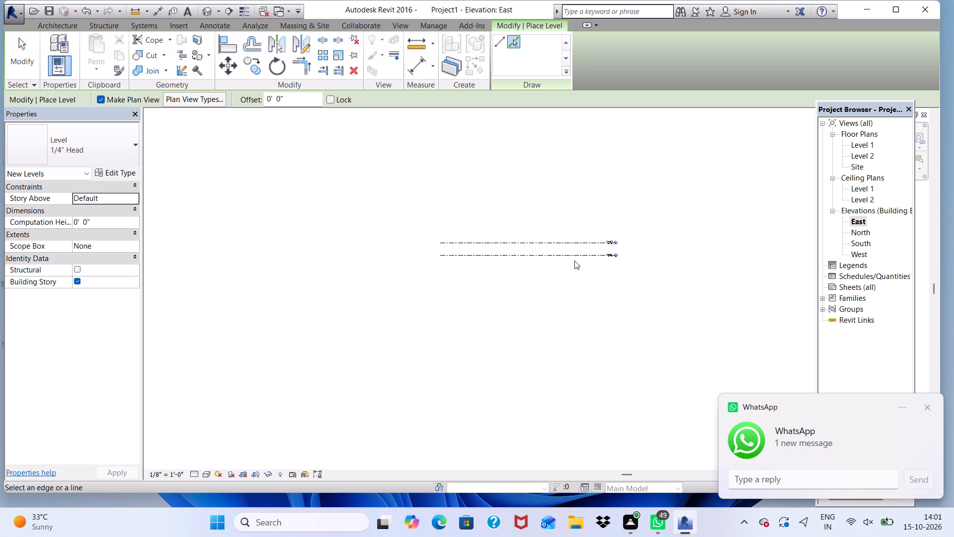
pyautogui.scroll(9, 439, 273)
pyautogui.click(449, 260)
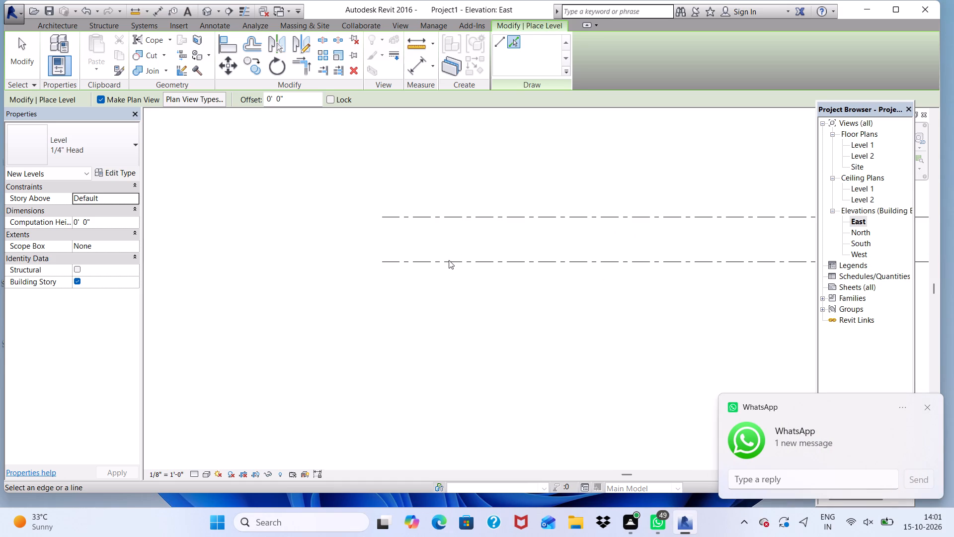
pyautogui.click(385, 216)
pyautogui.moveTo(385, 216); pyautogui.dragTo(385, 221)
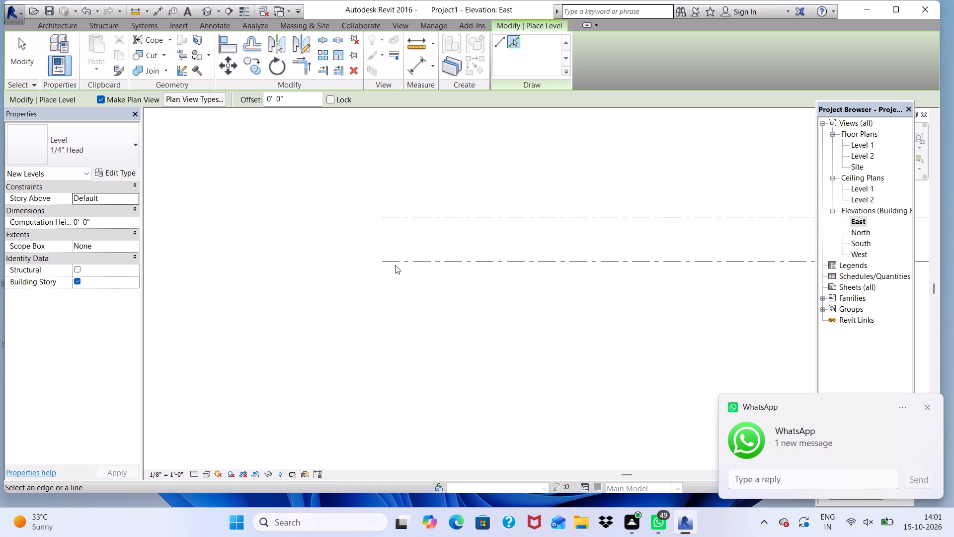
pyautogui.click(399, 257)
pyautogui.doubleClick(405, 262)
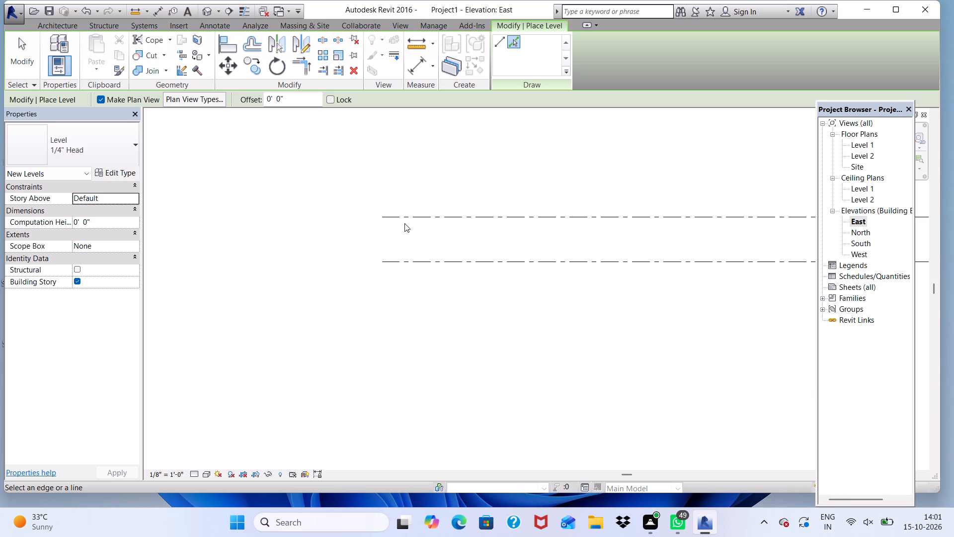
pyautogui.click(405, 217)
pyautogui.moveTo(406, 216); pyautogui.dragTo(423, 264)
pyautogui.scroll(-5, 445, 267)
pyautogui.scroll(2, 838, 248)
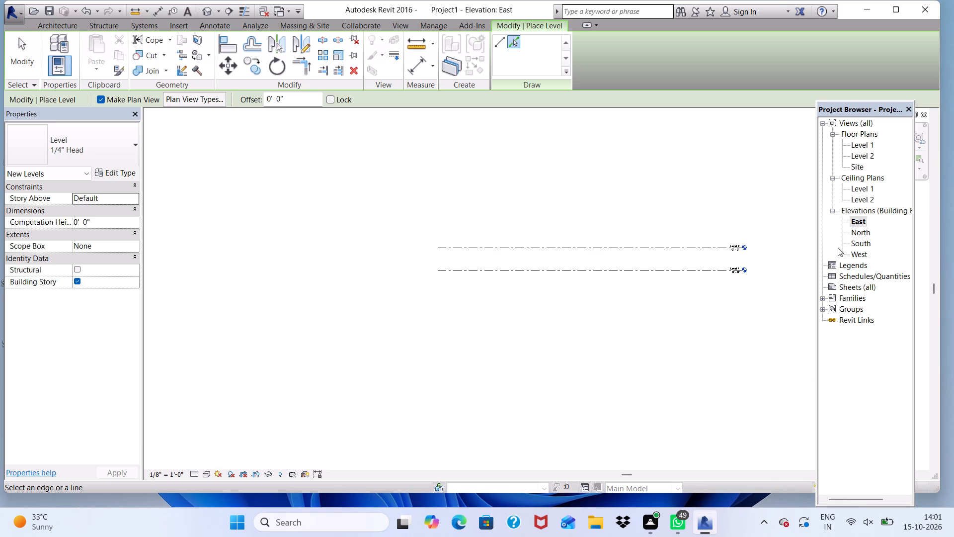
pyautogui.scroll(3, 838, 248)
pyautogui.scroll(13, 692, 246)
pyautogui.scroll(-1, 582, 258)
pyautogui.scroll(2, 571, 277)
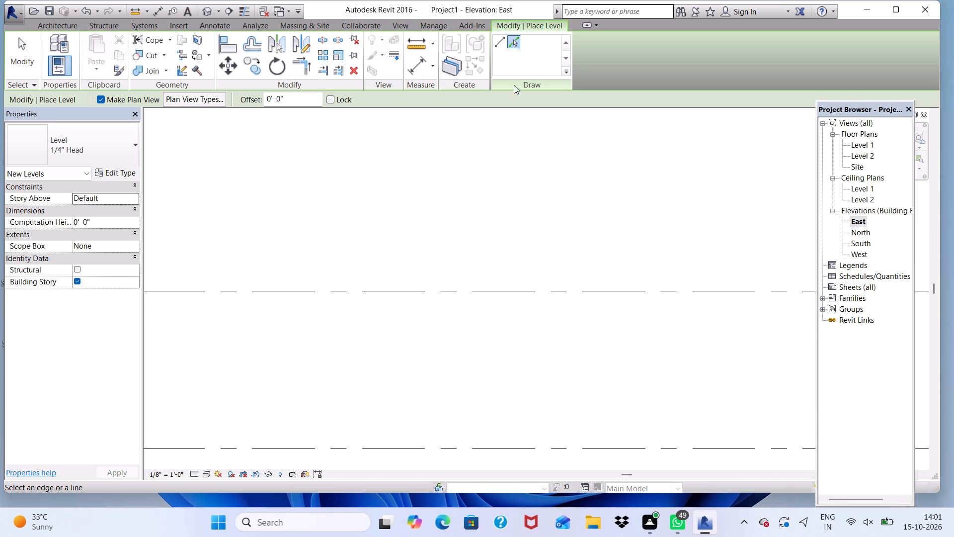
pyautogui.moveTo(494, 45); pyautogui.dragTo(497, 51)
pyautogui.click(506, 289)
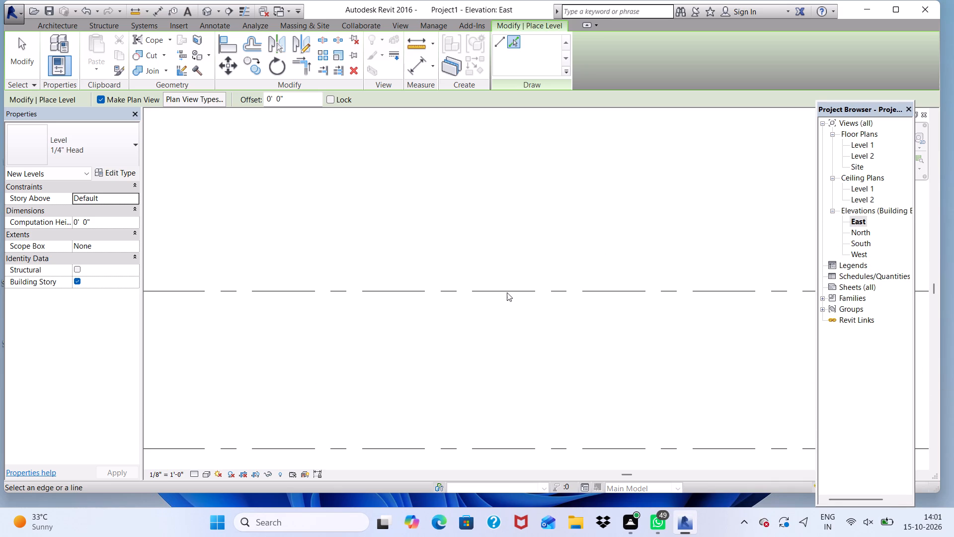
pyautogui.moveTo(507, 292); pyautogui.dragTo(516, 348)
# Place a new level above Level 2 by picking its line with the offset set to 10'.
pyautogui.click(512, 50)
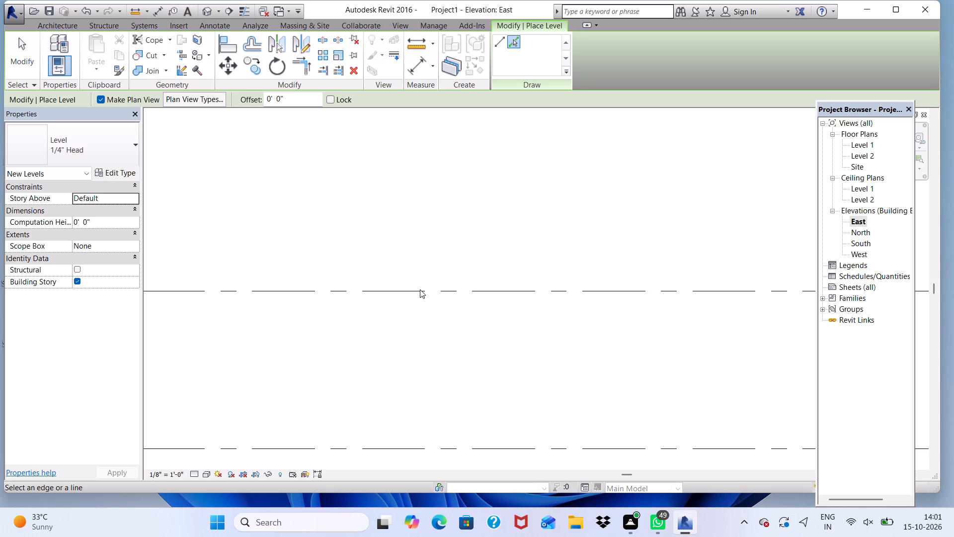
pyautogui.click(420, 289)
pyautogui.click(296, 93)
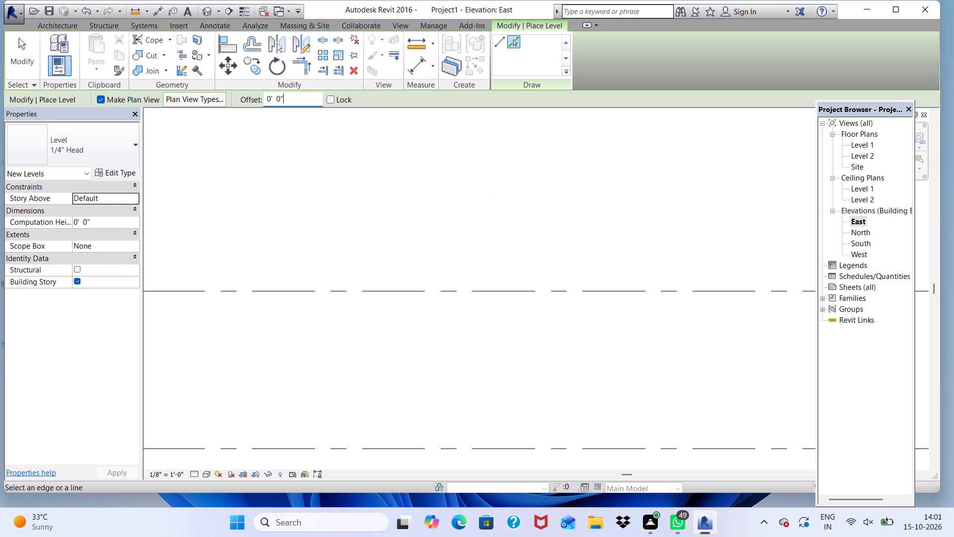
pyautogui.press('BackSpace')
pyautogui.press('BackSpace')
pyautogui.press('BackSpace')
pyautogui.press('BackSpace')
pyautogui.press('BackSpace')
pyautogui.press('BackSpace')
pyautogui.press('BackSpace')
pyautogui.press('BackSpace')
pyautogui.press('BackSpace')
pyautogui.press('BackSpace')
pyautogui.press('BackSpace')
pyautogui.press('BackSpace')
pyautogui.press('BackSpace')
pyautogui.press('BackSpace')
pyautogui.press('BackSpace')
pyautogui.press('BackSpace')
pyautogui.press('BackSpace')
pyautogui.press('BackSpace')
pyautogui.scroll(-9, 393, 117)
pyautogui.scroll(5, 322, 161)
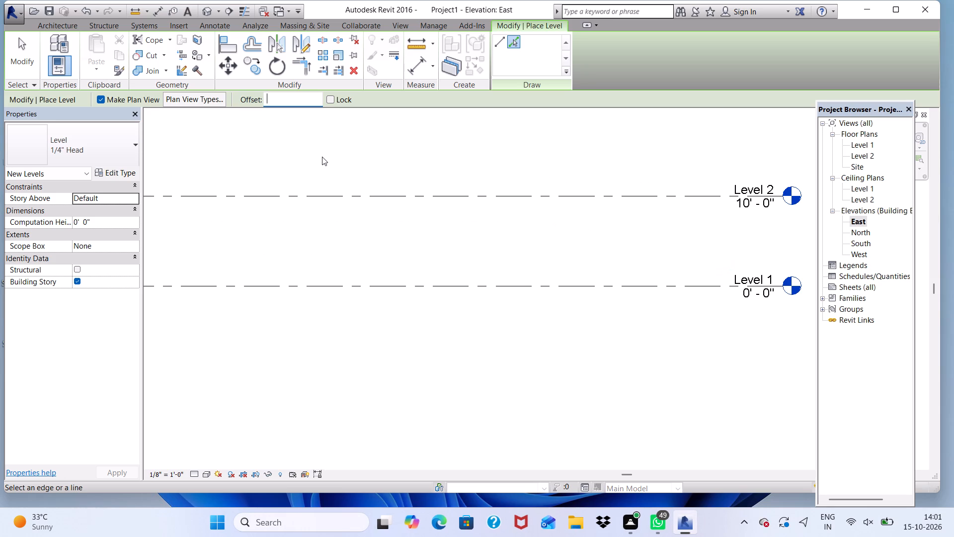
pyautogui.scroll(2, 338, 208)
pyautogui.scroll(-6, 327, 184)
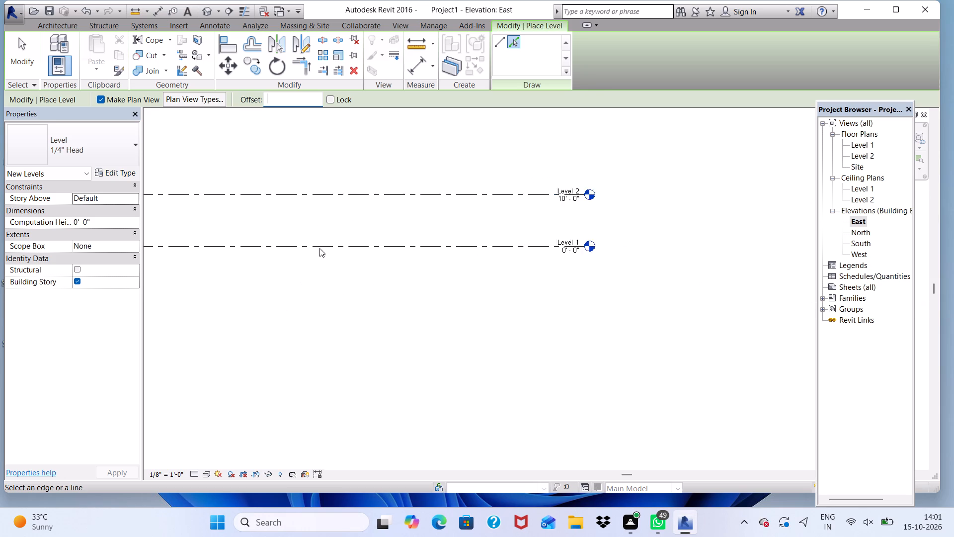
pyautogui.scroll(-1, 319, 248)
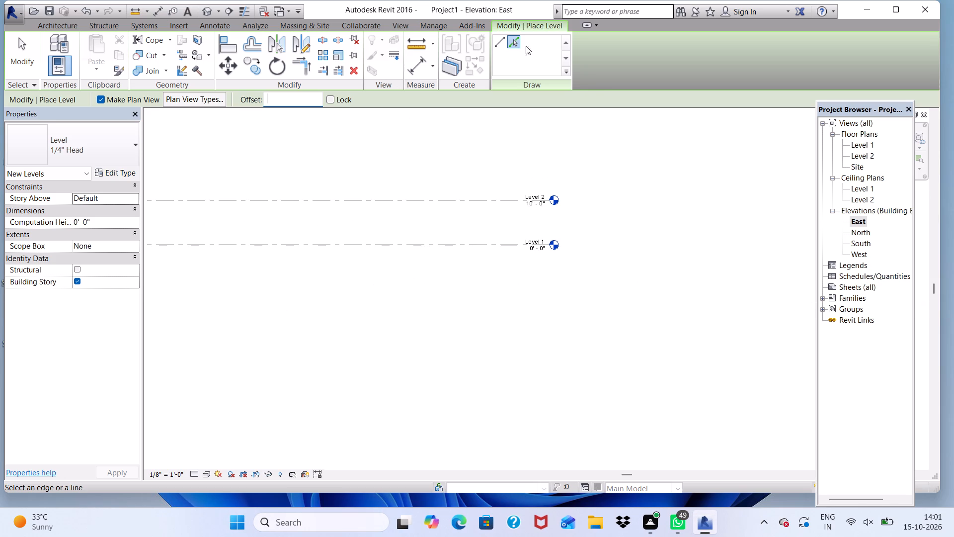
pyautogui.write("10;'")
pyautogui.press('BackSpace')
pyautogui.press('BackSpace')
pyautogui.press("'")
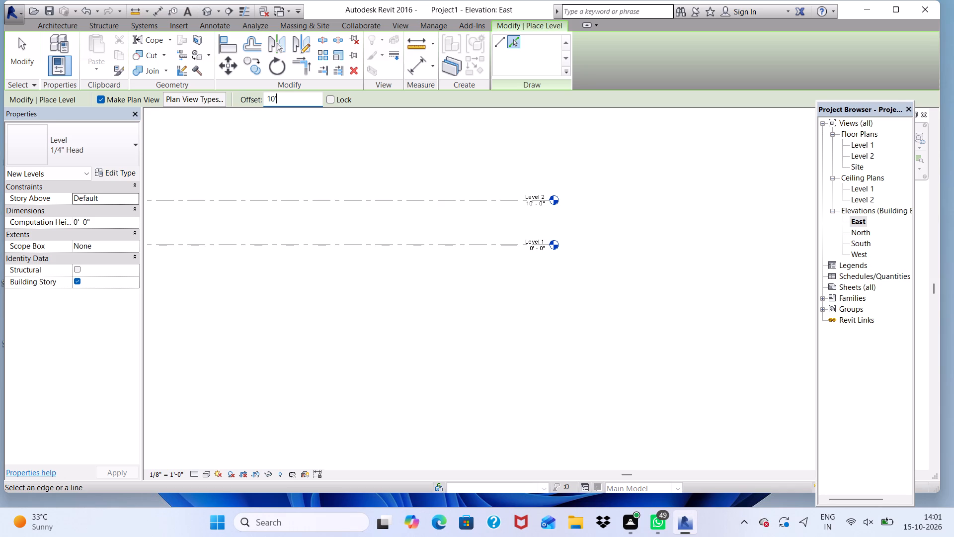
pyautogui.press('Return')
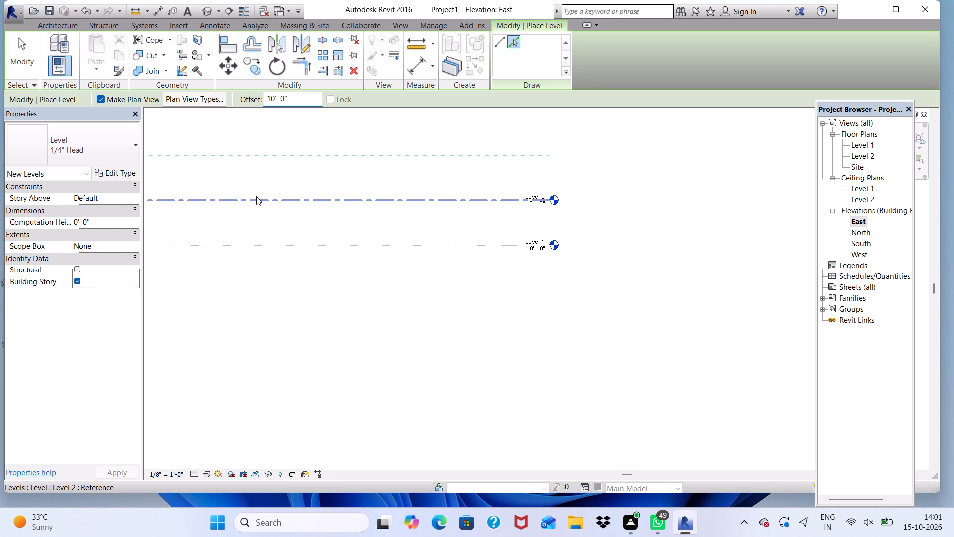
pyautogui.click(256, 196)
# Place a new level 1' above Level 3 by picking its line with the offset set to 1'.
pyautogui.scroll(-15, 256, 210)
pyautogui.scroll(12, 382, 204)
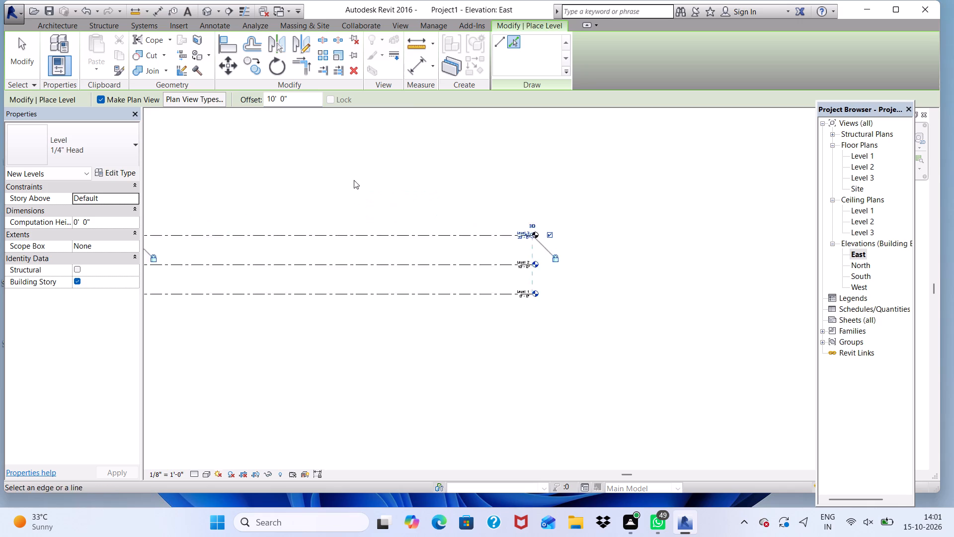
pyautogui.scroll(1, 354, 180)
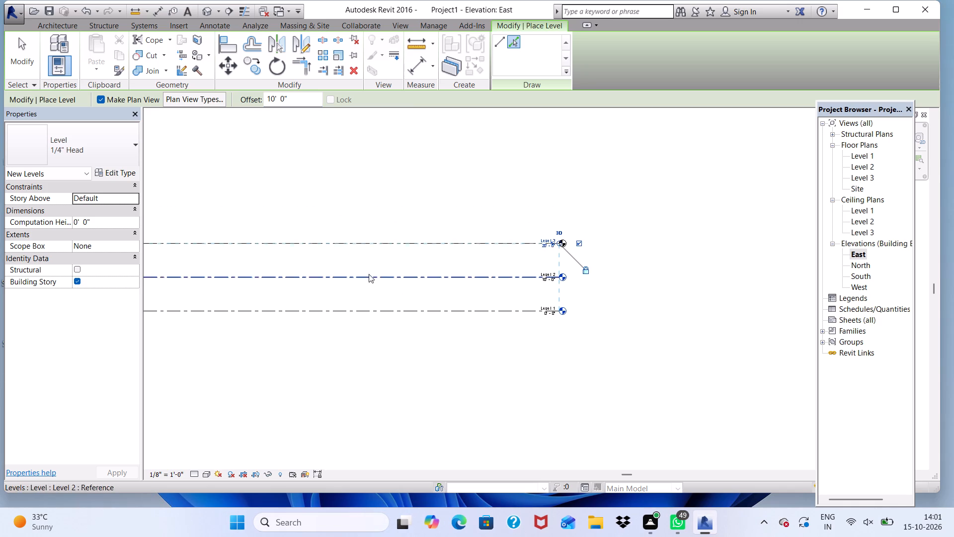
pyautogui.click(292, 96)
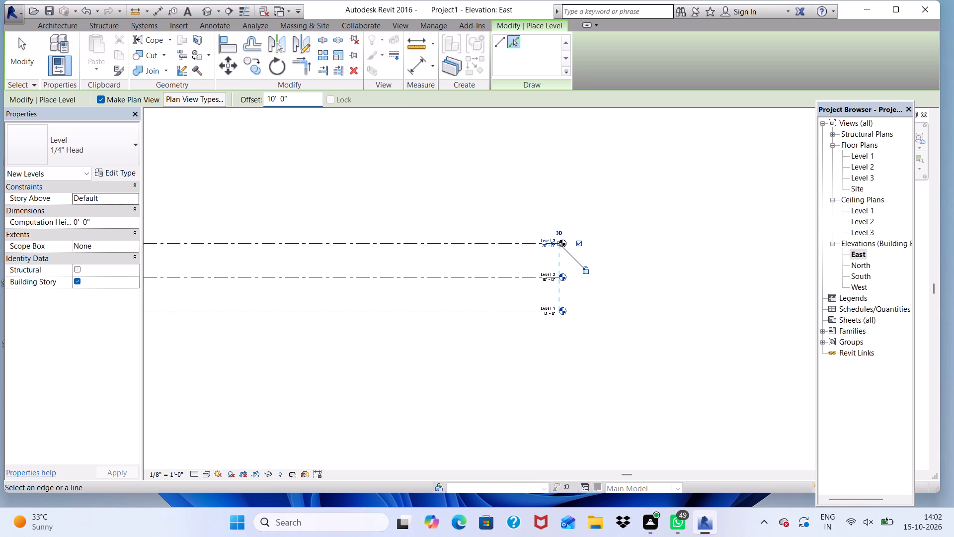
pyautogui.press('BackSpace')
pyautogui.press('BackSpace')
pyautogui.press('BackSpace')
pyautogui.press('BackSpace')
pyautogui.press('BackSpace')
pyautogui.press('BackSpace')
pyautogui.press('BackSpace')
pyautogui.write("1'")
pyautogui.press('Return')
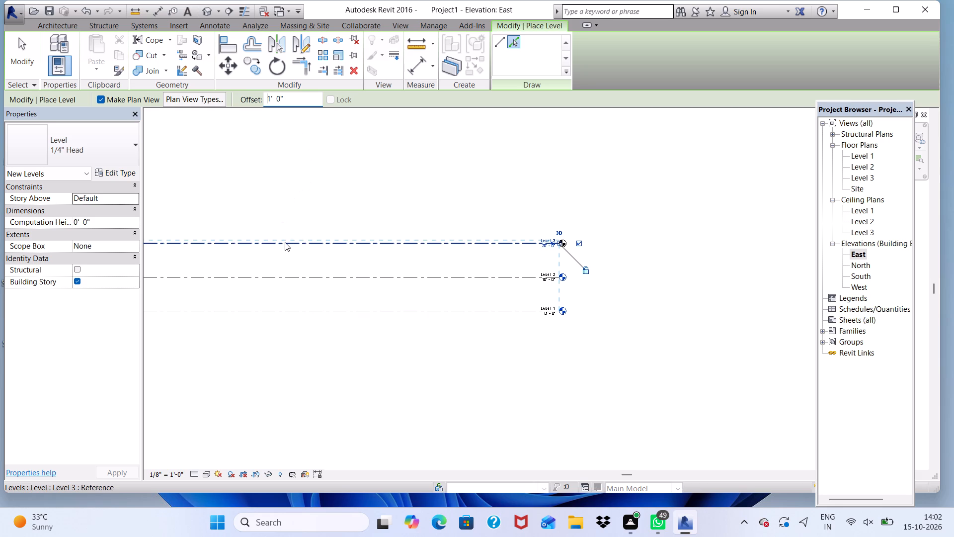
pyautogui.click(285, 242)
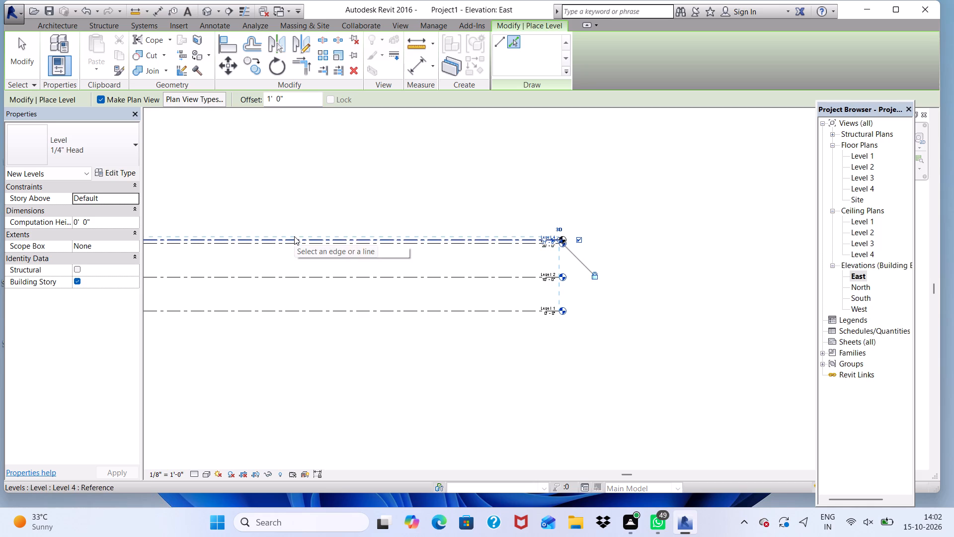
# Place a new level 10' above Level 4 by picking its line with the offset set to 10'.
pyautogui.click(294, 95)
pyautogui.press('BackSpace')
pyautogui.press('BackSpace')
pyautogui.press('BackSpace')
pyautogui.press('BackSpace')
pyautogui.press('BackSpace')
pyautogui.press('BackSpace')
pyautogui.press('BackSpace')
pyautogui.press('BackSpace')
pyautogui.press('BackSpace')
pyautogui.press('BackSpace')
pyautogui.press('BackSpace')
pyautogui.press('BackSpace')
pyautogui.press('BackSpace')
pyautogui.press('BackSpace')
pyautogui.press('BackSpace')
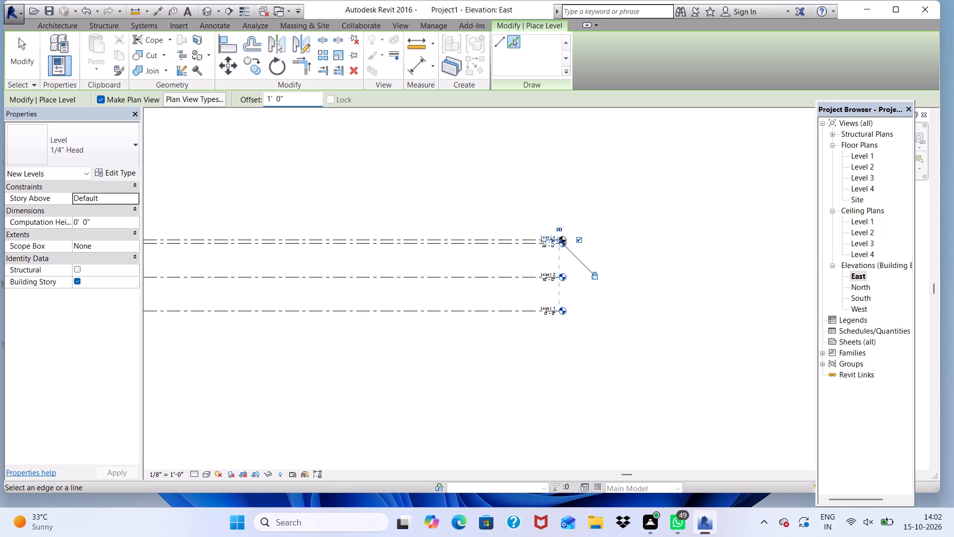
pyautogui.write("10'")
pyautogui.press('Return')
pyautogui.scroll(3, 282, 243)
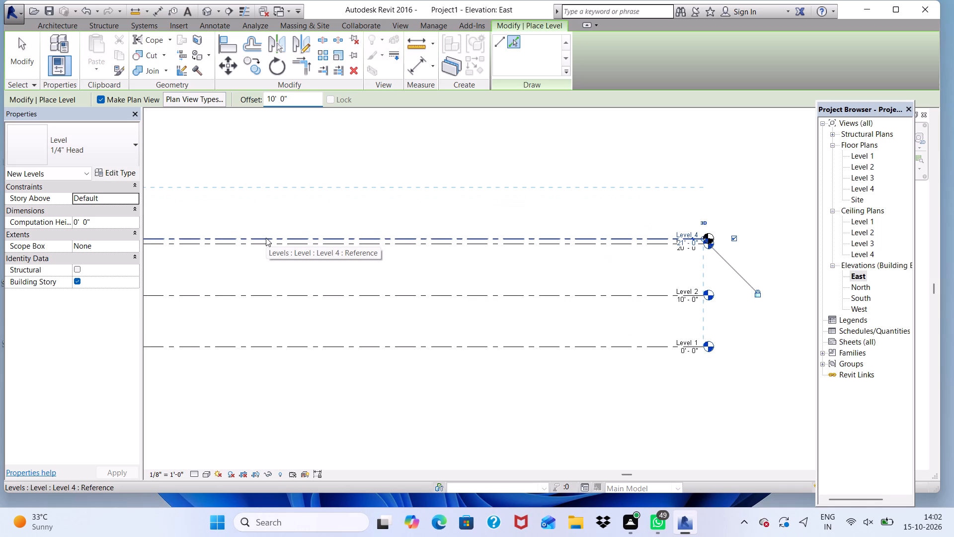
pyautogui.click(266, 238)
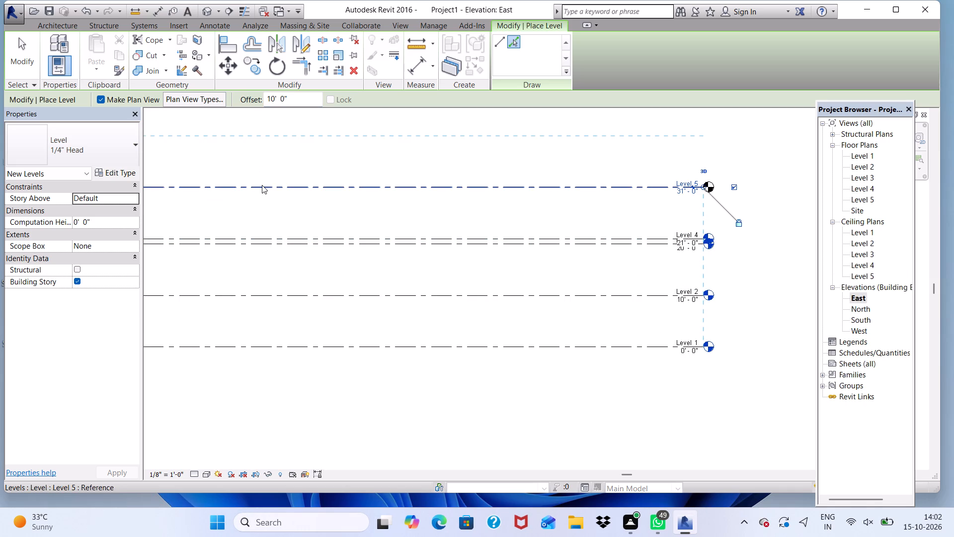
# Place a new level 1' above Level 5 by picking its line with the offset set to 1'.
pyautogui.click(295, 100)
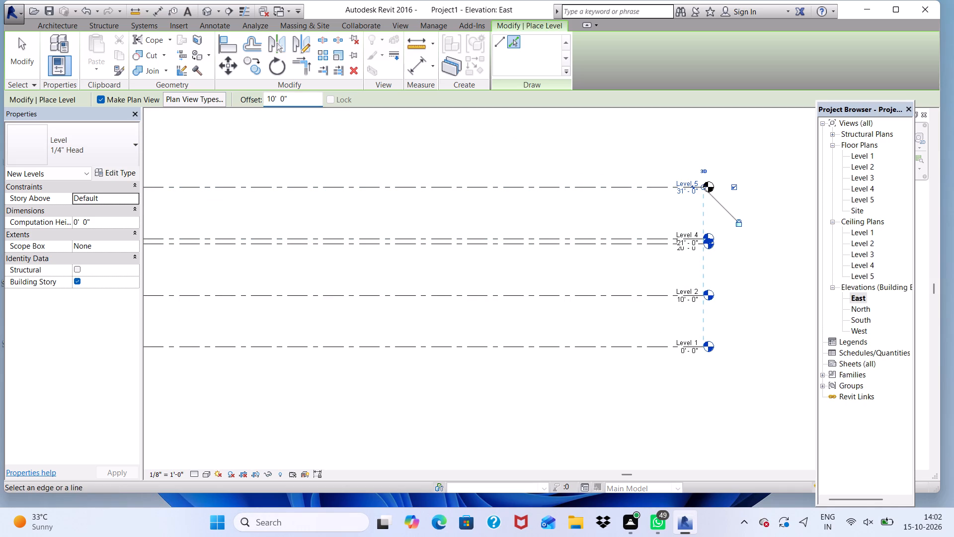
pyautogui.press('BackSpace')
pyautogui.press('BackSpace')
pyautogui.press('BackSpace')
pyautogui.press('BackSpace')
pyautogui.press('BackSpace')
pyautogui.press('BackSpace')
pyautogui.press('BackSpace')
pyautogui.press('BackSpace')
pyautogui.press('BackSpace')
pyautogui.press('BackSpace')
pyautogui.press('BackSpace')
pyautogui.press('BackSpace')
pyautogui.press('BackSpace')
pyautogui.press('BackSpace')
pyautogui.press('BackSpace')
pyautogui.write("1'")
pyautogui.press('Return')
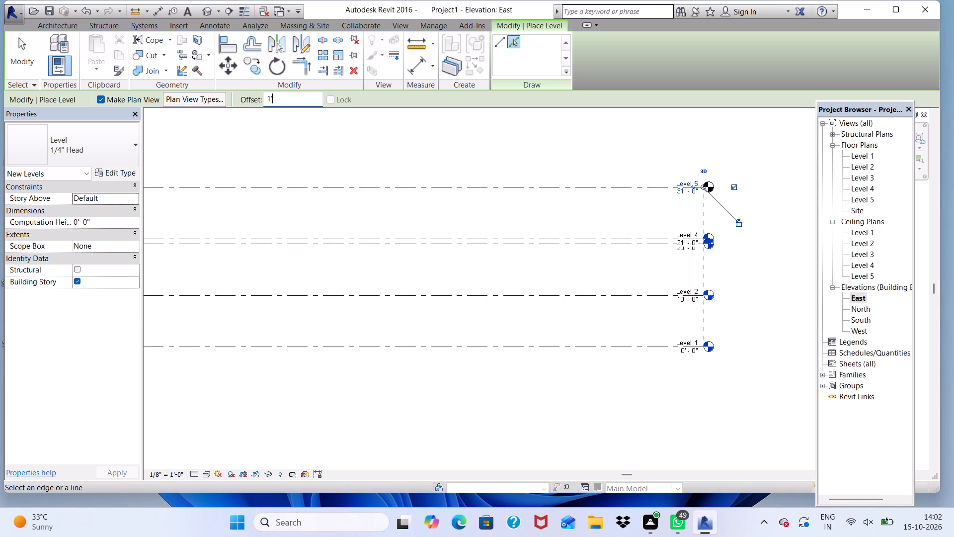
pyautogui.click(297, 185)
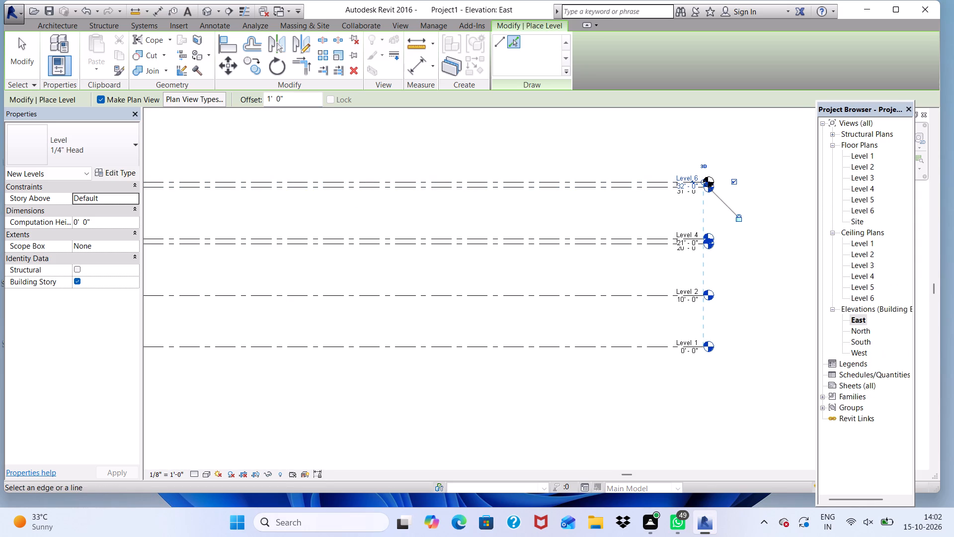
# Place a new level 10' above Level 6 by picking its line with the offset set to 10'.
pyautogui.click(297, 99)
pyautogui.press('BackSpace')
pyautogui.press('BackSpace')
pyautogui.press('BackSpace')
pyautogui.press('BackSpace')
pyautogui.press('BackSpace')
pyautogui.press('BackSpace')
pyautogui.press('BackSpace')
pyautogui.press('BackSpace')
pyautogui.press('BackSpace')
pyautogui.press('BackSpace')
pyautogui.press('BackSpace')
pyautogui.press('BackSpace')
pyautogui.press('BackSpace')
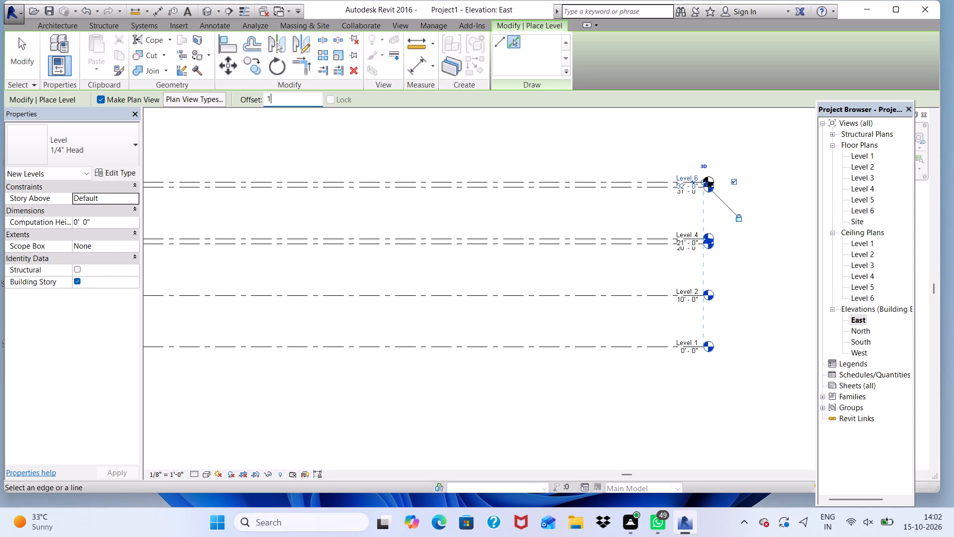
pyautogui.write("10'")
pyautogui.press('Return')
pyautogui.click(302, 180)
# Place a new level 1' above Level 7 by picking its line with the offset set to 1'.
pyautogui.scroll(-10, 306, 180)
pyautogui.scroll(10, 382, 167)
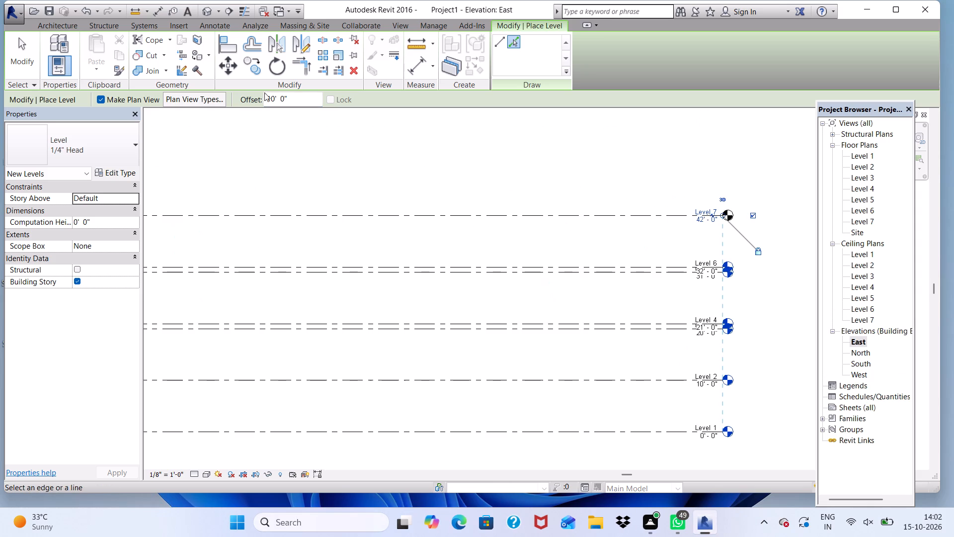
pyautogui.click(289, 98)
pyautogui.press('BackSpace')
pyautogui.press('BackSpace')
pyautogui.press('BackSpace')
pyautogui.press('BackSpace')
pyautogui.press('BackSpace')
pyautogui.press('BackSpace')
pyautogui.press('BackSpace')
pyautogui.press('BackSpace')
pyautogui.press('BackSpace')
pyautogui.press('BackSpace')
pyautogui.press('BackSpace')
pyautogui.press('BackSpace')
pyautogui.press('BackSpace')
pyautogui.write("1'")
pyautogui.press('Return')
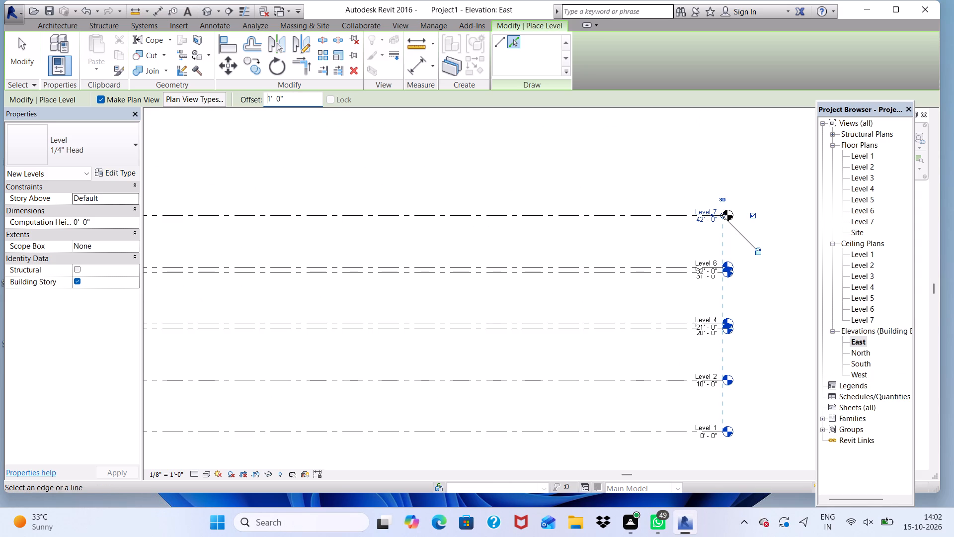
pyautogui.scroll(1, 291, 98)
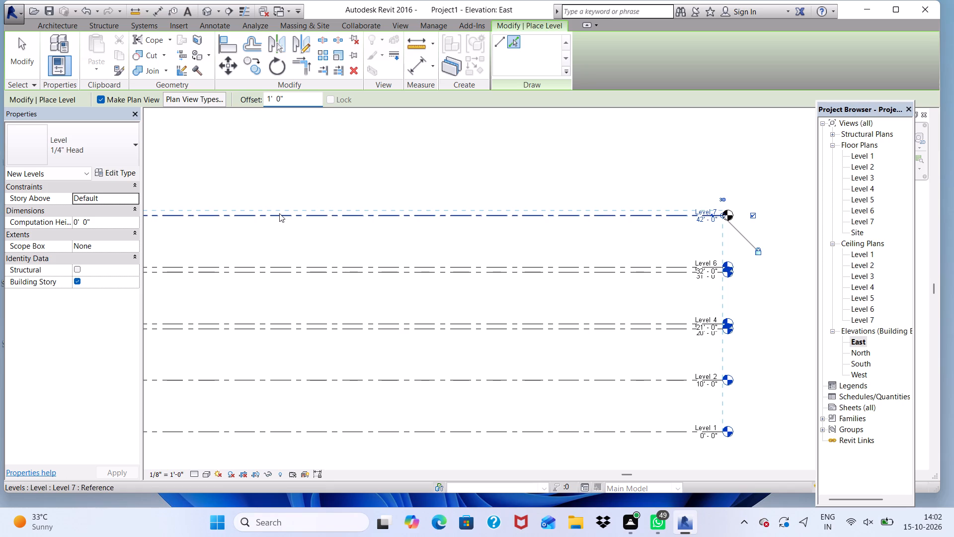
pyautogui.click(279, 213)
# Place a new level 10' above Level 8 by picking its line with the offset set to 10'.
pyautogui.click(288, 101)
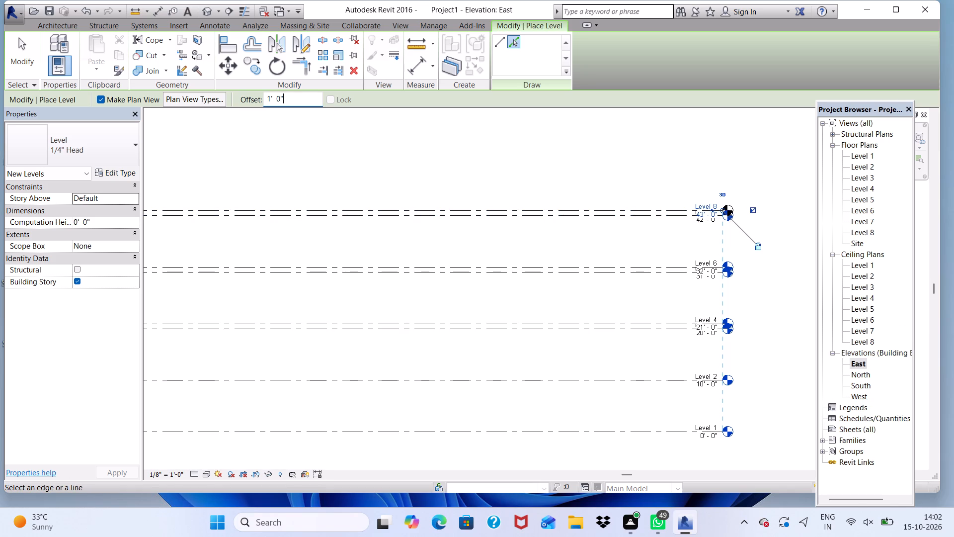
pyautogui.press('BackSpace')
pyautogui.press('BackSpace')
pyautogui.press('BackSpace')
pyautogui.press('BackSpace')
pyautogui.press('BackSpace')
pyautogui.press('BackSpace')
pyautogui.press('BackSpace')
pyautogui.press('BackSpace')
pyautogui.press('BackSpace')
pyautogui.press('BackSpace')
pyautogui.press('BackSpace')
pyautogui.press('BackSpace')
pyautogui.write("10'")
pyautogui.press('Return')
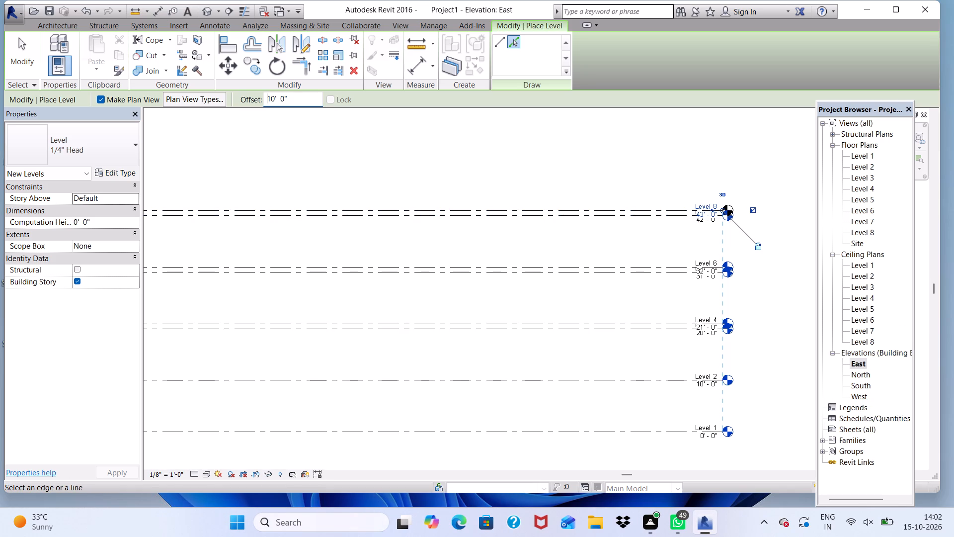
pyautogui.click(284, 208)
# Place a new level 1' above Level 9 by picking its line with the offset set to 1'.
pyautogui.scroll(-6, 284, 208)
pyautogui.scroll(5, 300, 101)
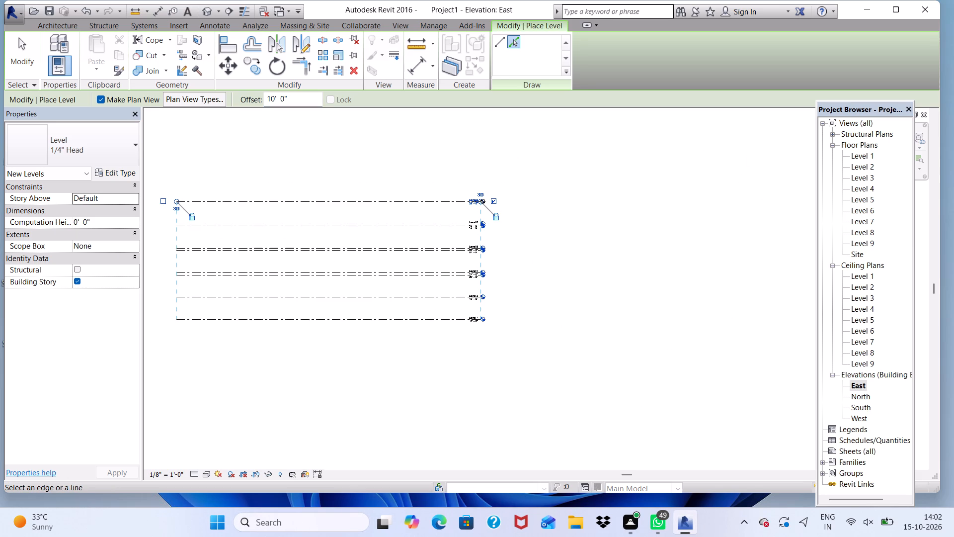
pyautogui.click(296, 97)
pyautogui.press('BackSpace')
pyautogui.press('BackSpace')
pyautogui.press('BackSpace')
pyautogui.press('BackSpace')
pyautogui.press('BackSpace')
pyautogui.press('BackSpace')
pyautogui.press('BackSpace')
pyautogui.press('BackSpace')
pyautogui.press('BackSpace')
pyautogui.press('BackSpace')
pyautogui.press('BackSpace')
pyautogui.press('BackSpace')
pyautogui.press('BackSpace')
pyautogui.press('BackSpace')
pyautogui.write("1'")
pyautogui.press('Return')
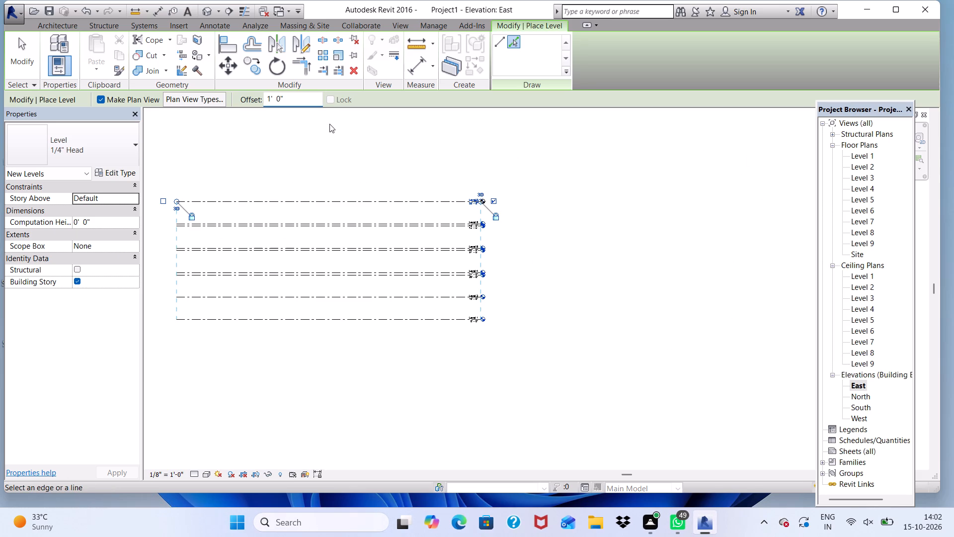
pyautogui.scroll(10, 320, 198)
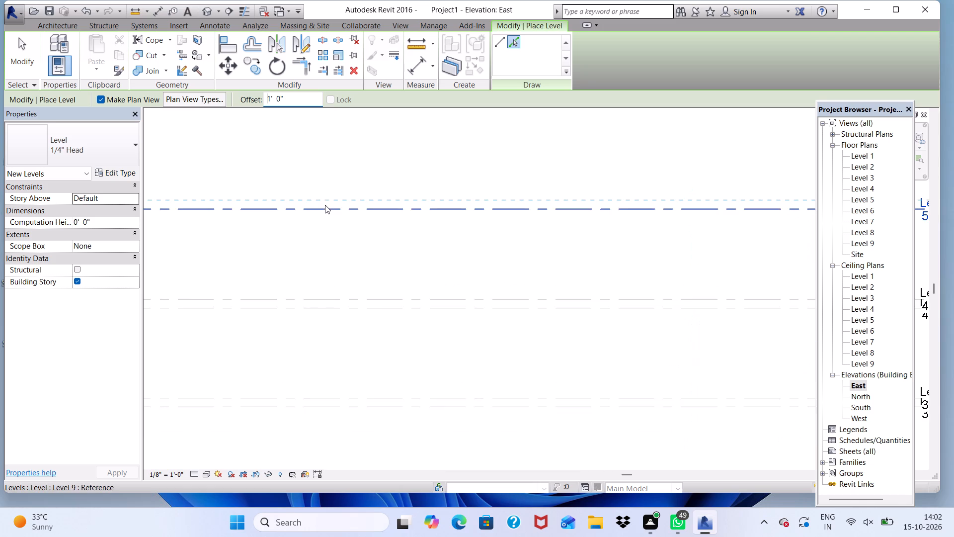
pyautogui.click(325, 205)
# Place a new level 10' above Level 10 by picking its line with the offset set to 10'.
pyautogui.click(285, 98)
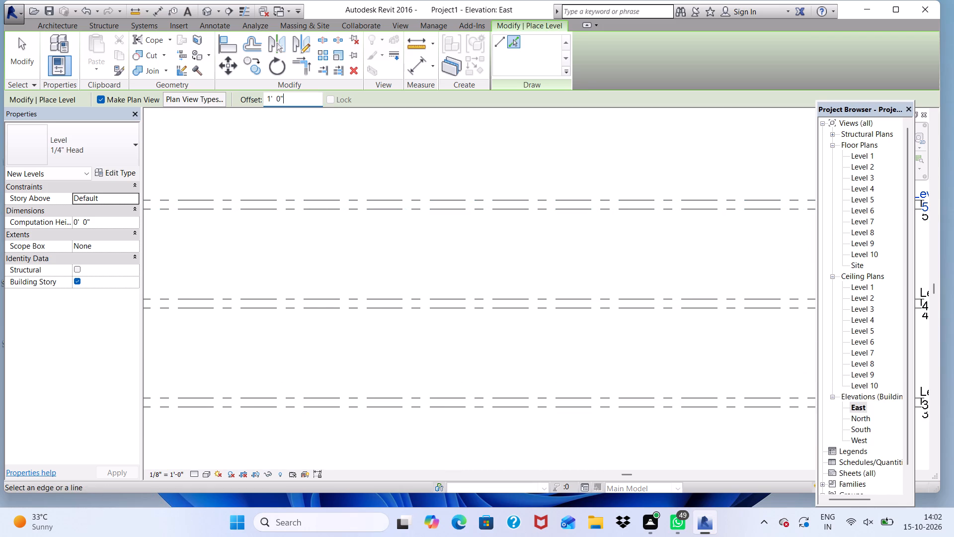
pyautogui.press('BackSpace')
pyautogui.press('BackSpace')
pyautogui.press('BackSpace')
pyautogui.press('BackSpace')
pyautogui.press('BackSpace')
pyautogui.press('BackSpace')
pyautogui.press('BackSpace')
pyautogui.press('BackSpace')
pyautogui.press('BackSpace')
pyautogui.press('BackSpace')
pyautogui.press('BackSpace')
pyautogui.press('BackSpace')
pyautogui.write("10'")
pyautogui.press('Return')
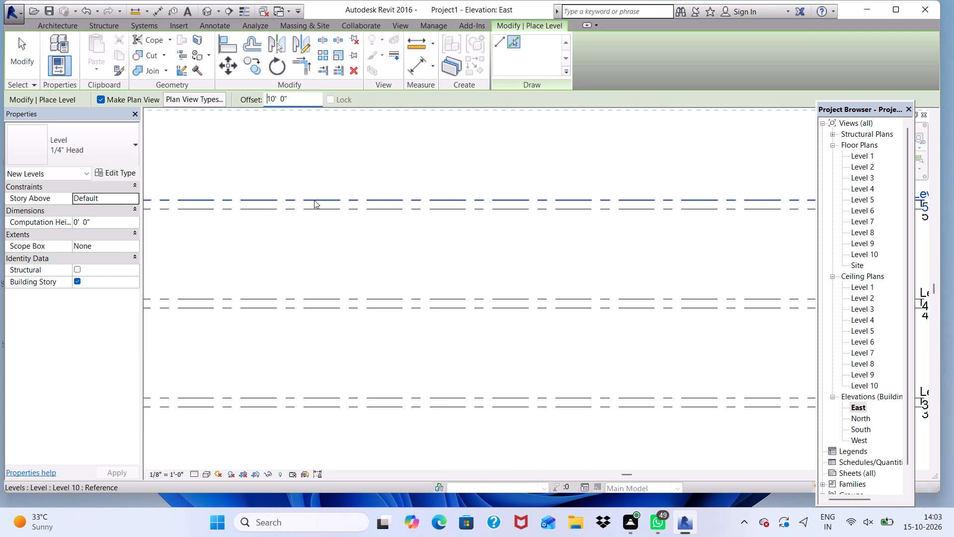
pyautogui.click(317, 197)
pyautogui.scroll(-8, 304, 226)
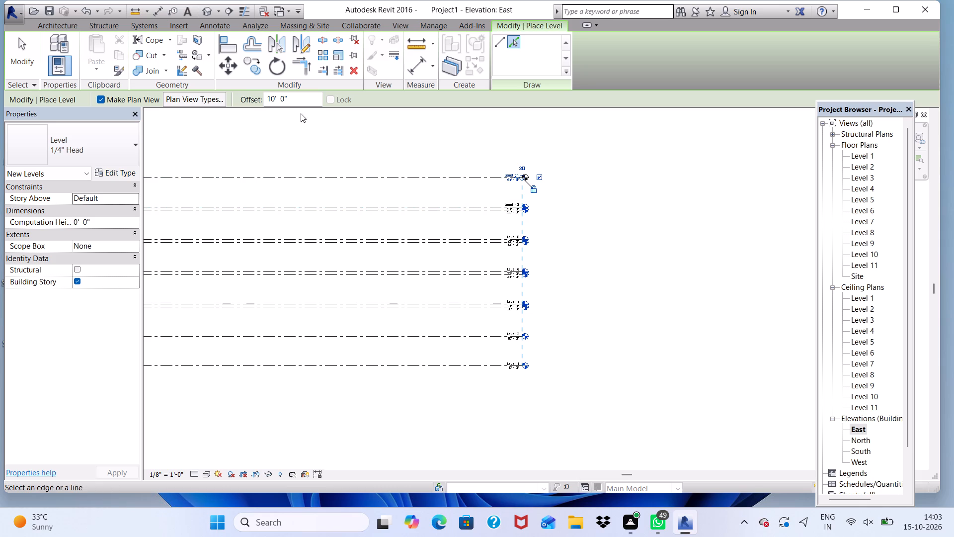
# Place a new level 1' above Level 11 by picking its line with the offset set to 1'.
pyautogui.click(297, 97)
pyautogui.press('BackSpace')
pyautogui.press('BackSpace')
pyautogui.press('BackSpace')
pyautogui.press('BackSpace')
pyautogui.press('BackSpace')
pyautogui.press('BackSpace')
pyautogui.press('BackSpace')
pyautogui.press('BackSpace')
pyautogui.press('BackSpace')
pyautogui.press('BackSpace')
pyautogui.press('BackSpace')
pyautogui.press('BackSpace')
pyautogui.press('BackSpace')
pyautogui.press('BackSpace')
pyautogui.press('BackSpace')
pyautogui.press('BackSpace')
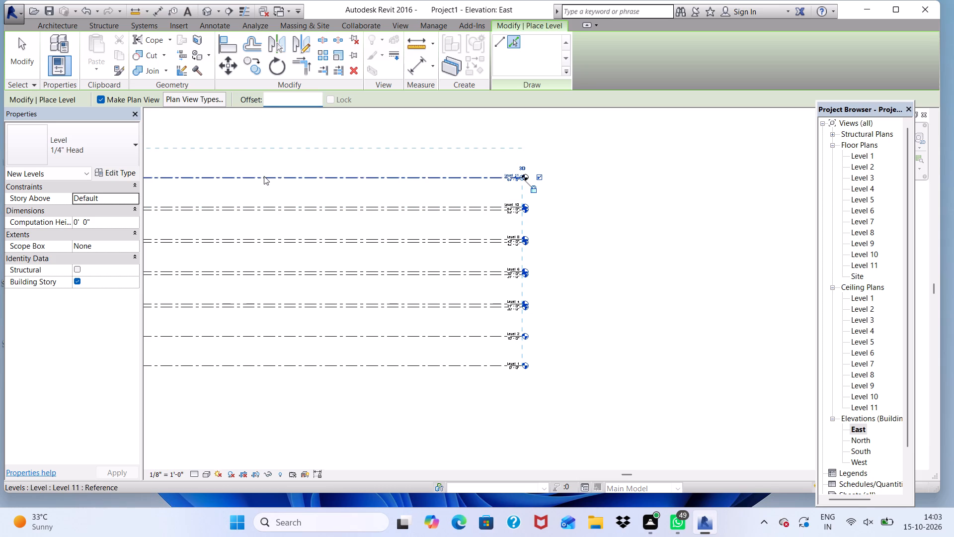
pyautogui.write("1'")
pyautogui.press('Return')
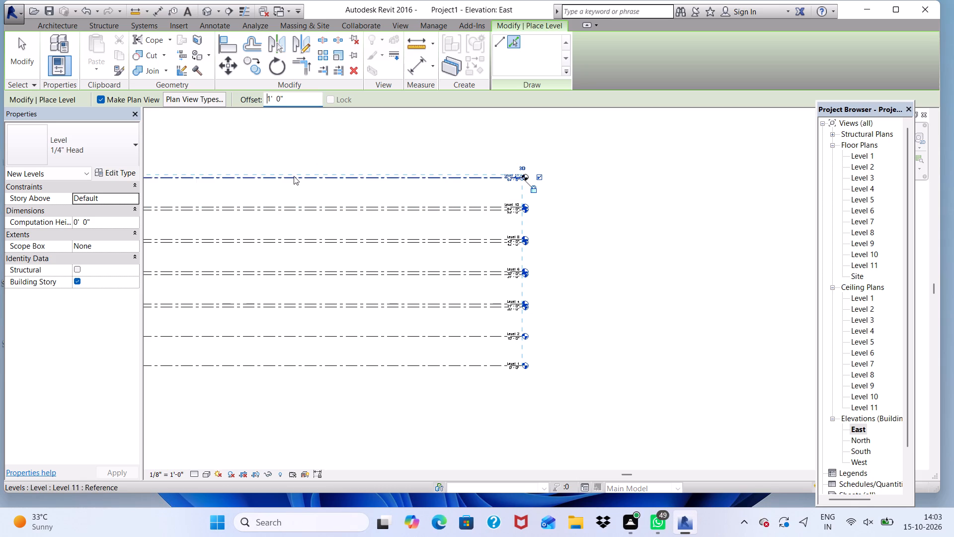
pyautogui.click(294, 176)
pyautogui.scroll(4, 329, 159)
pyautogui.scroll(-11, 329, 159)
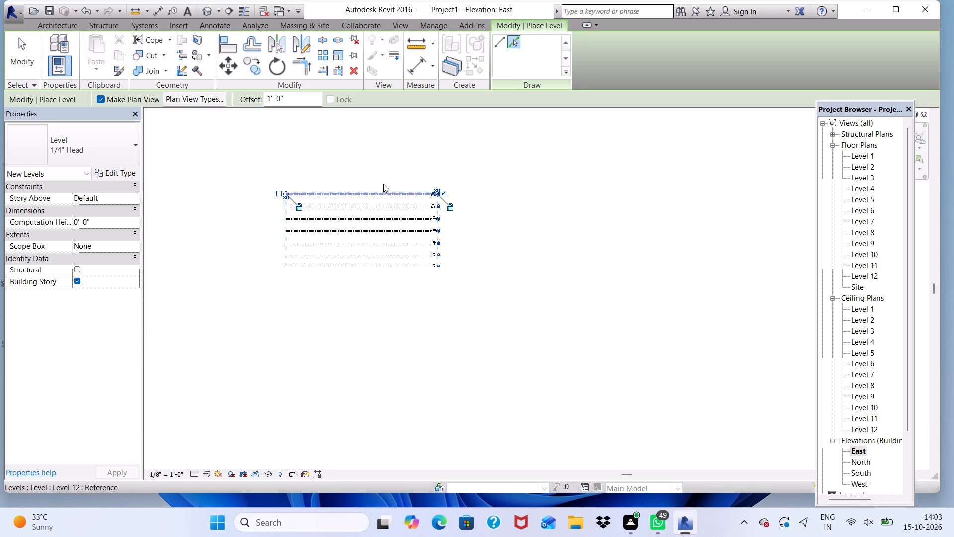
pyautogui.scroll(13, 367, 166)
pyautogui.scroll(-4, 361, 184)
pyautogui.scroll(-3, 340, 223)
pyautogui.scroll(5, 347, 229)
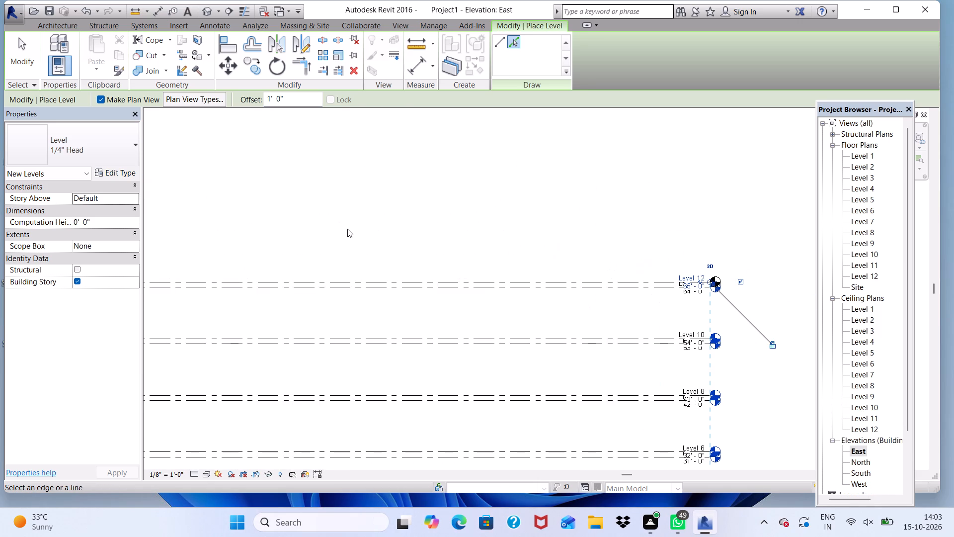
# Place a new level 10' above Level 12 by picking its line with the offset set to 10'.
pyautogui.click(290, 95)
pyautogui.press('BackSpace')
pyautogui.press('BackSpace')
pyautogui.press('BackSpace')
pyautogui.press('BackSpace')
pyautogui.press('BackSpace')
pyautogui.press('BackSpace')
pyautogui.press('BackSpace')
pyautogui.press('BackSpace')
pyautogui.press('BackSpace')
pyautogui.press('BackSpace')
pyautogui.press('BackSpace')
pyautogui.write("10'")
pyautogui.press('Return')
pyautogui.click(300, 280)
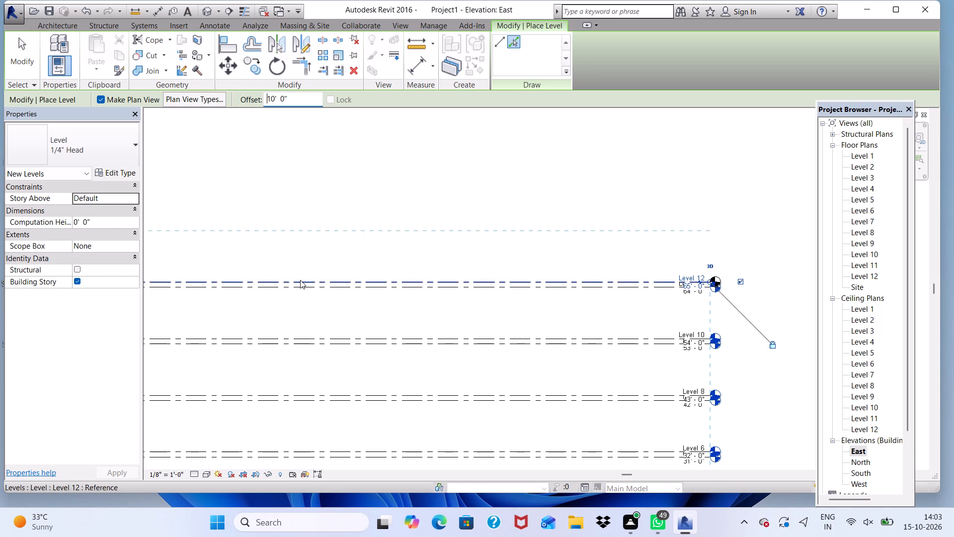
# Place a new level 1' above Level 13 by picking its line with the offset set to 1'.
pyautogui.click(296, 95)
pyautogui.press('BackSpace')
pyautogui.press('BackSpace')
pyautogui.press('BackSpace')
pyautogui.press('BackSpace')
pyautogui.press('BackSpace')
pyautogui.press('BackSpace')
pyautogui.press('BackSpace')
pyautogui.press('BackSpace')
pyautogui.press('BackSpace')
pyautogui.press('BackSpace')
pyautogui.press('BackSpace')
pyautogui.press('BackSpace')
pyautogui.press('BackSpace')
pyautogui.press('BackSpace')
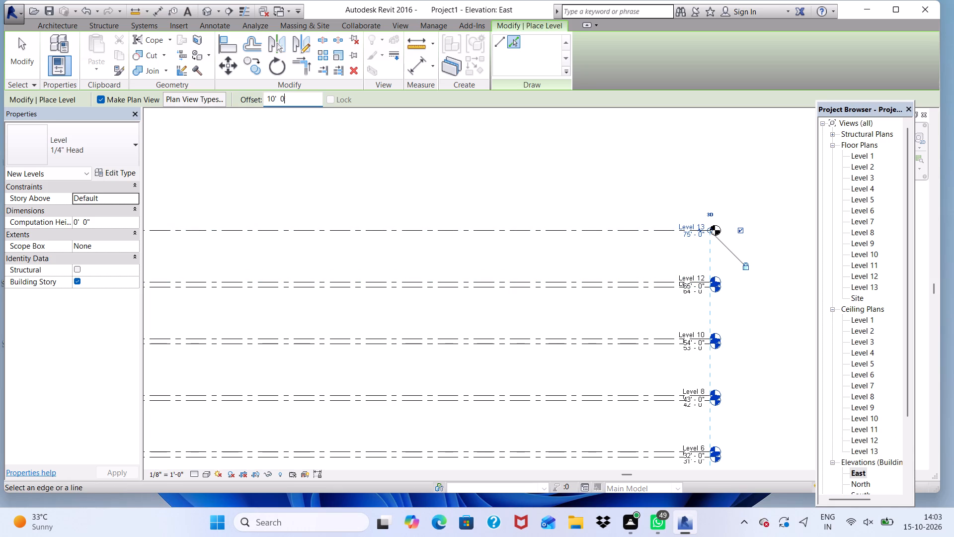
pyautogui.write("1'")
pyautogui.press('Return')
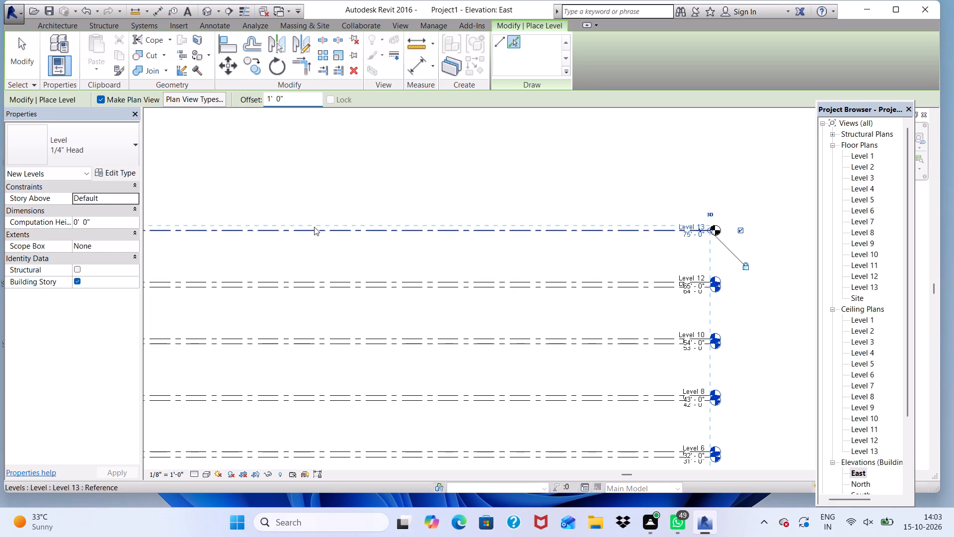
pyautogui.click(314, 227)
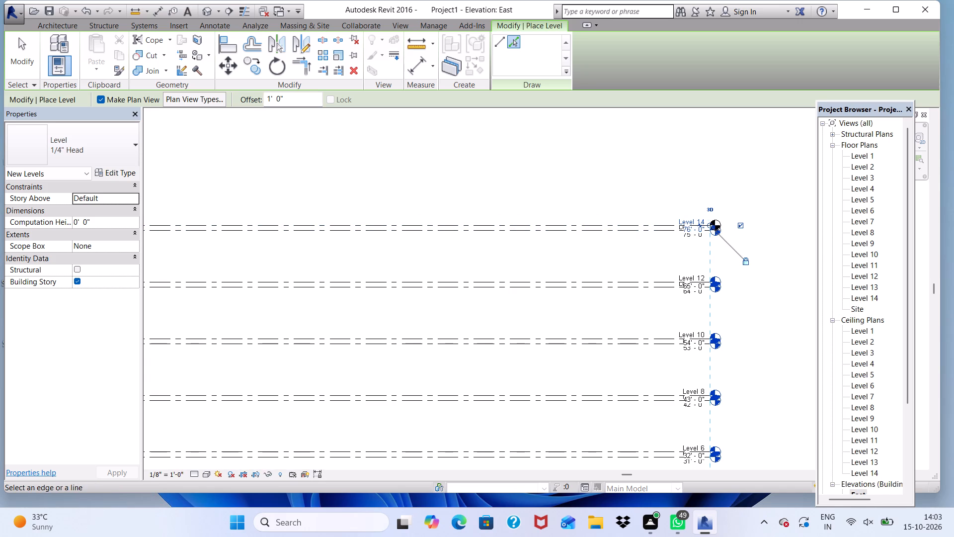
# Place a new level 10' above Level 14 by picking its line with the offset set to 10'.
pyautogui.click(289, 98)
pyautogui.press('BackSpace')
pyautogui.press('BackSpace')
pyautogui.press('BackSpace')
pyautogui.press('BackSpace')
pyautogui.press('BackSpace')
pyautogui.press('BackSpace')
pyautogui.press('BackSpace')
pyautogui.press('BackSpace')
pyautogui.press('BackSpace')
pyautogui.press('BackSpace')
pyautogui.press('BackSpace')
pyautogui.press('BackSpace')
pyautogui.write("10'")
pyautogui.press('Return')
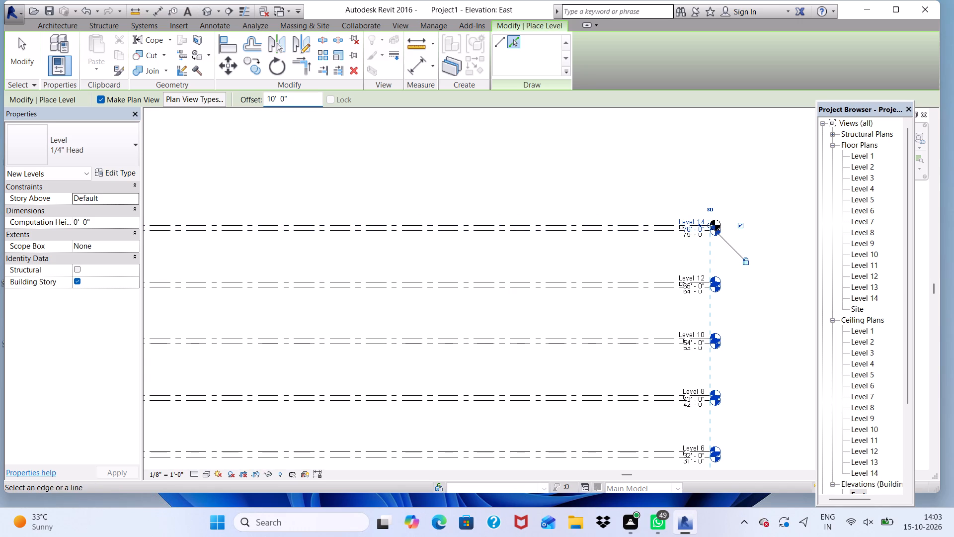
pyautogui.click(301, 223)
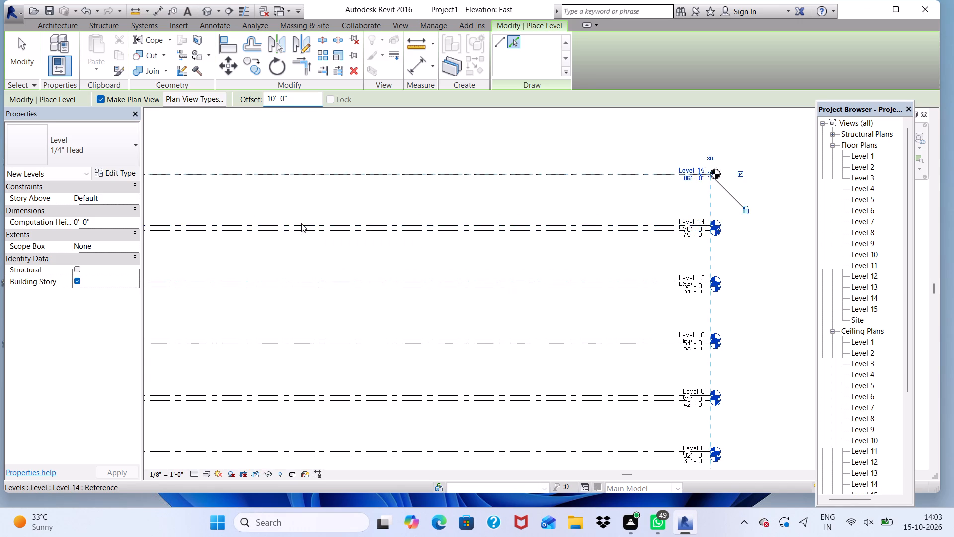
pyautogui.scroll(-10, 277, 234)
pyautogui.scroll(4, 302, 107)
# Place a new level 1' above Level 15 by picking its line with the offset set to 1'.
pyautogui.click(298, 99)
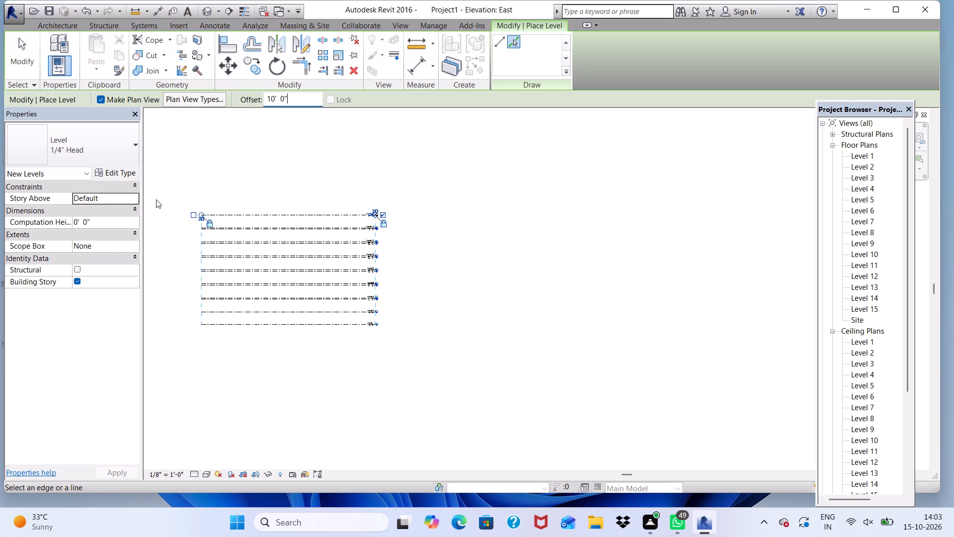
pyautogui.press('BackSpace')
pyautogui.press('BackSpace')
pyautogui.press('BackSpace')
pyautogui.press('BackSpace')
pyautogui.press('BackSpace')
pyautogui.press('BackSpace')
pyautogui.press('BackSpace')
pyautogui.press('BackSpace')
pyautogui.write("1'")
pyautogui.press('Return')
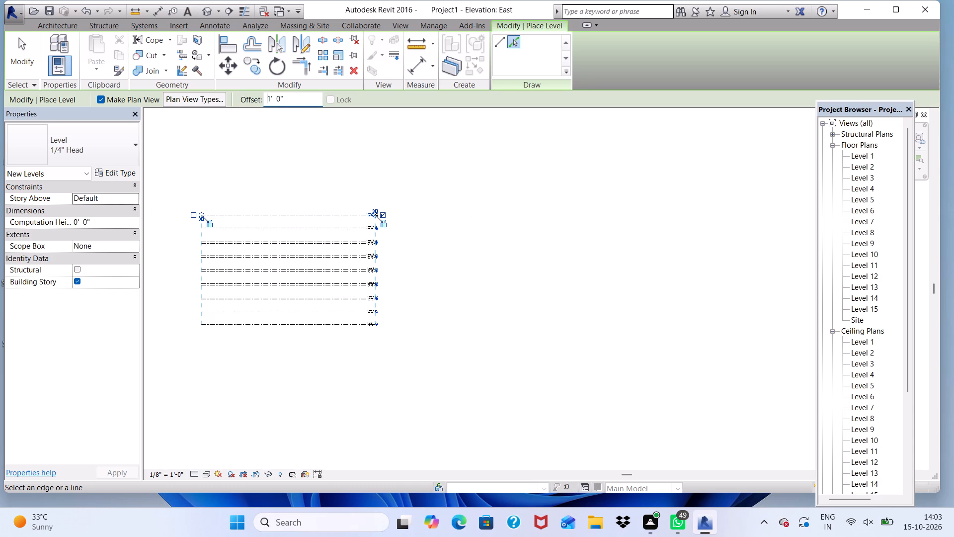
pyautogui.scroll(4, 302, 221)
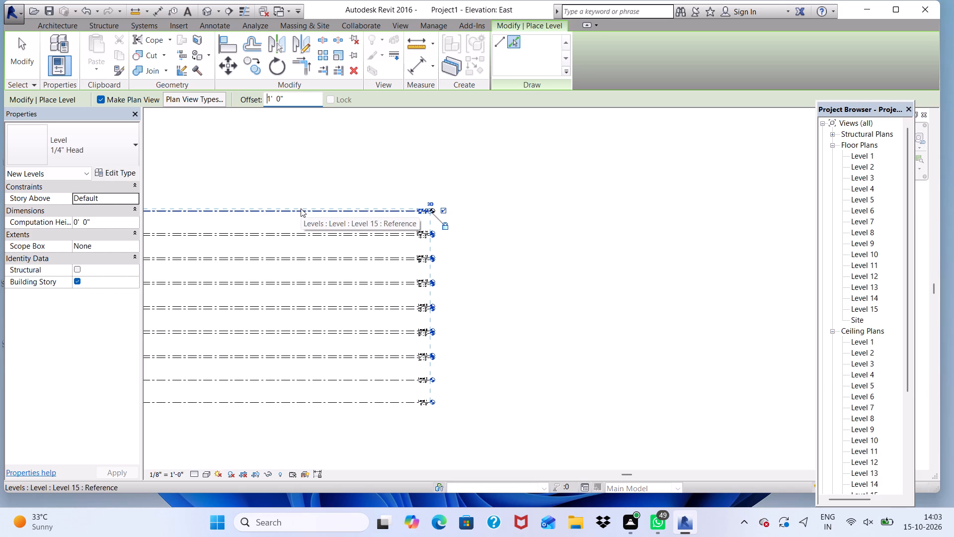
pyautogui.scroll(1, 265, 215)
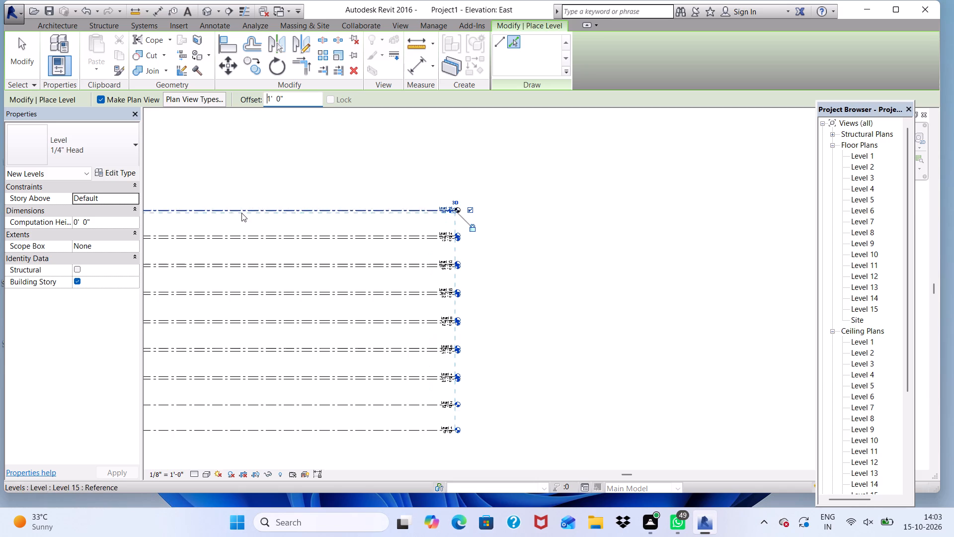
pyautogui.scroll(6, 290, 184)
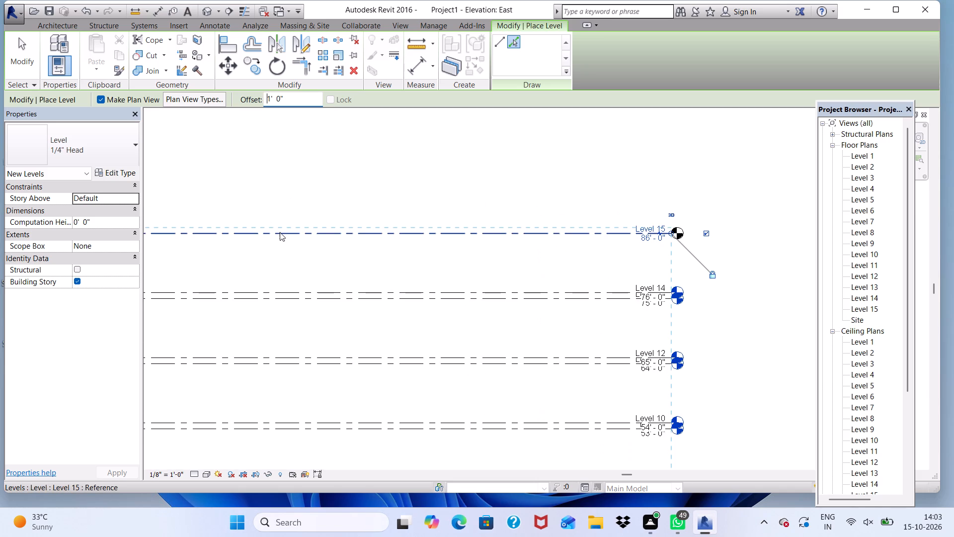
pyautogui.click(280, 232)
pyautogui.scroll(-1, 287, 215)
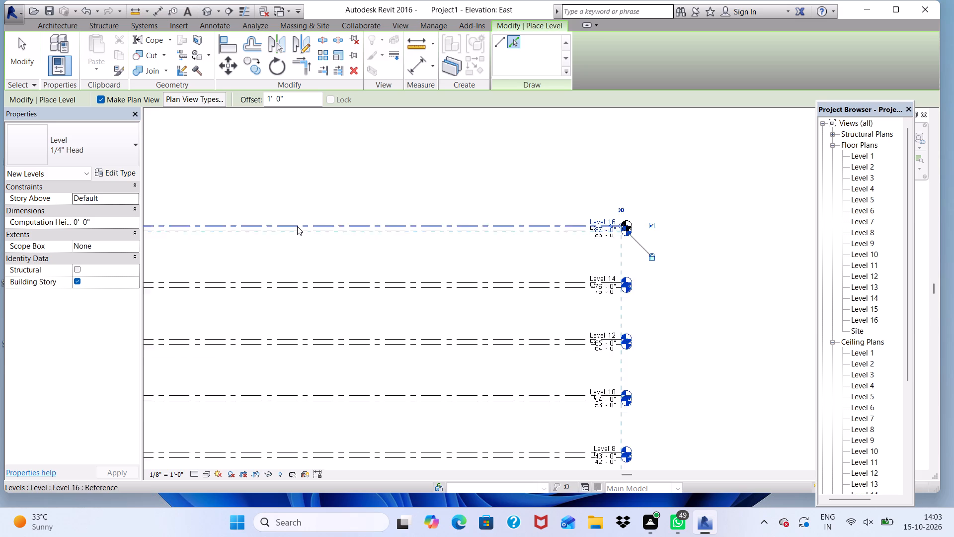
pyautogui.scroll(5, 297, 226)
# Place a new level 10' above Level 16 by picking its line with the offset set to 10'.
pyautogui.click(288, 95)
pyautogui.press('BackSpace')
pyautogui.press('BackSpace')
pyautogui.press('BackSpace')
pyautogui.press('BackSpace')
pyautogui.press('BackSpace')
pyautogui.press('BackSpace')
pyautogui.press('BackSpace')
pyautogui.press('BackSpace')
pyautogui.press('BackSpace')
pyautogui.press('BackSpace')
pyautogui.press('BackSpace')
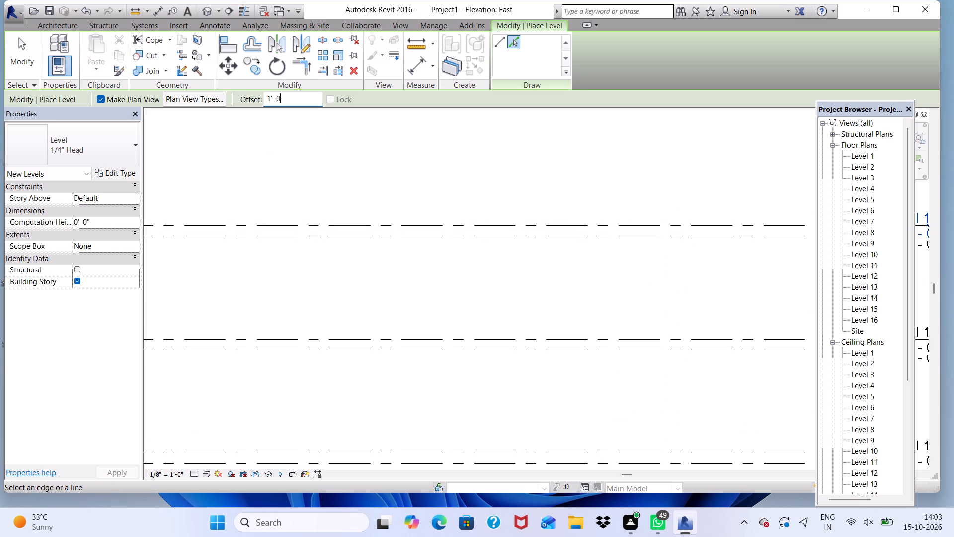
pyautogui.write("10'")
pyautogui.press('Return')
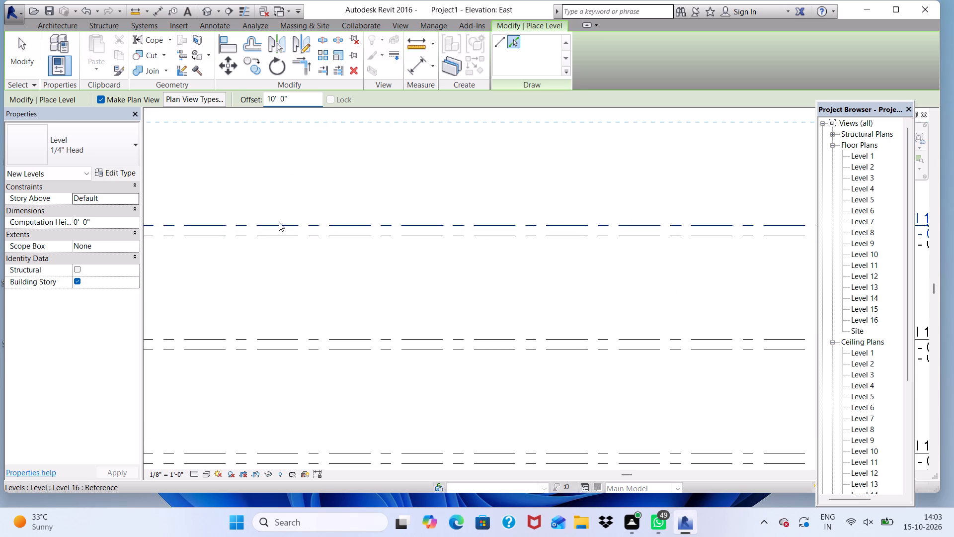
pyautogui.click(279, 222)
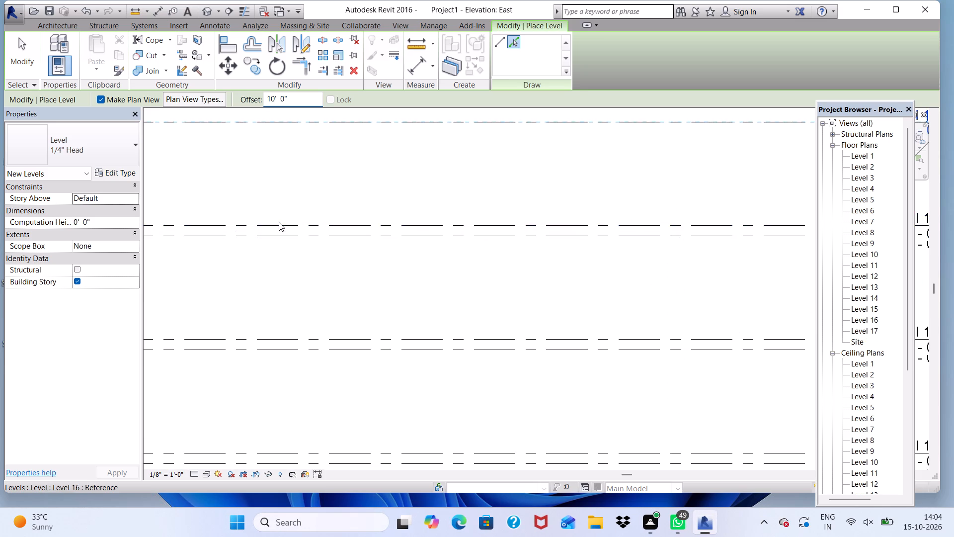
pyautogui.scroll(-11, 269, 206)
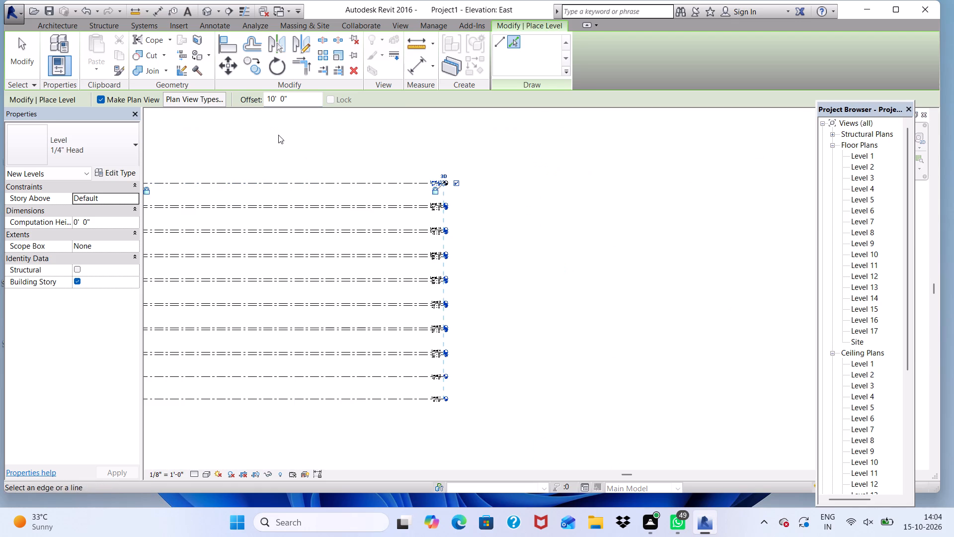
pyautogui.scroll(4, 273, 175)
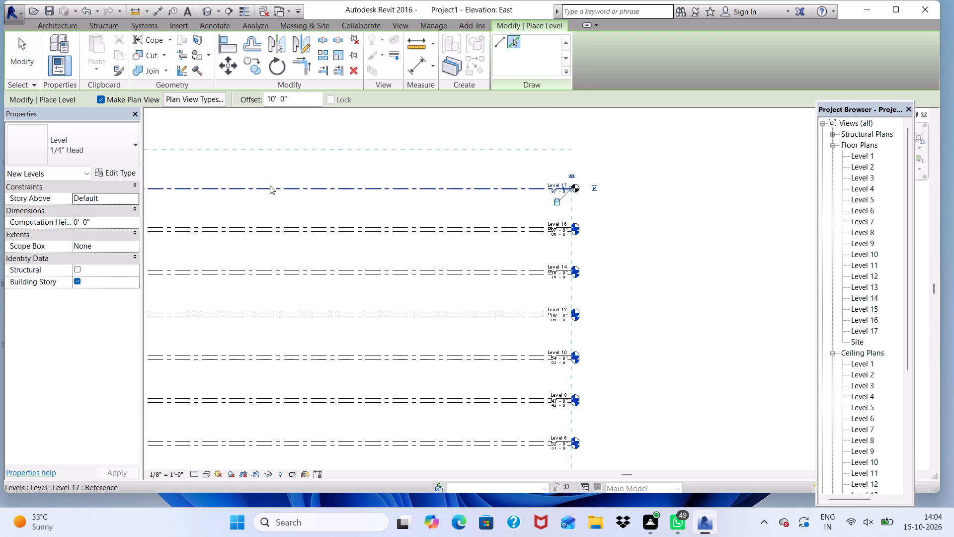
# Place a new level 1' above Level 17 by picking its line with the offset set to 1'.
pyautogui.click(290, 98)
pyautogui.press('BackSpace')
pyautogui.press('BackSpace')
pyautogui.press('BackSpace')
pyautogui.press('BackSpace')
pyautogui.press('BackSpace')
pyautogui.press('BackSpace')
pyautogui.press('BackSpace')
pyautogui.press('BackSpace')
pyautogui.press('BackSpace')
pyautogui.press('BackSpace')
pyautogui.press('BackSpace')
pyautogui.press('BackSpace')
pyautogui.press('BackSpace')
pyautogui.press('BackSpace')
pyautogui.press('BackSpace')
pyautogui.press('BackSpace')
pyautogui.press('BackSpace')
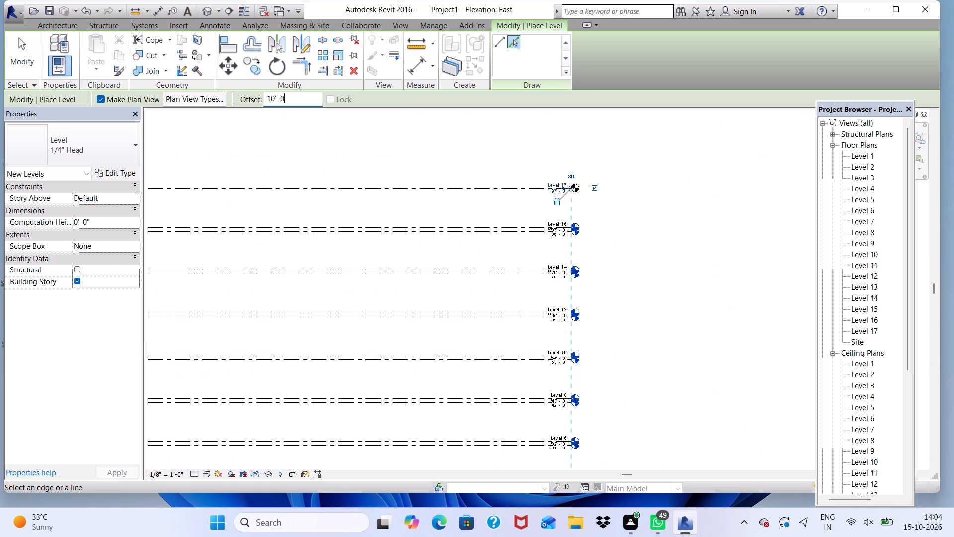
pyautogui.write("1'")
pyautogui.press('Return')
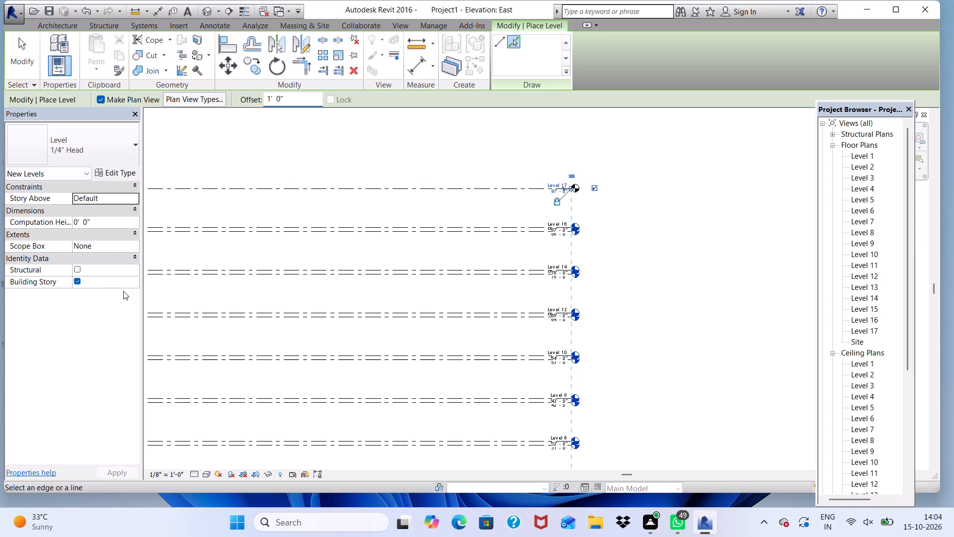
pyautogui.scroll(6, 247, 182)
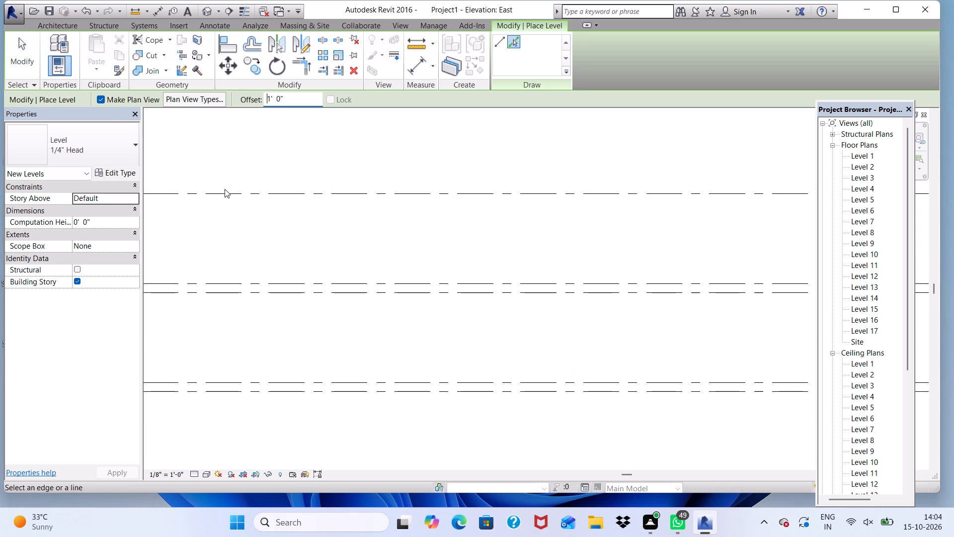
pyautogui.click(225, 191)
pyautogui.scroll(-6, 240, 206)
# Place a new level 10' above Level 18 by picking its line with the offset set to 10'.
pyautogui.click(296, 97)
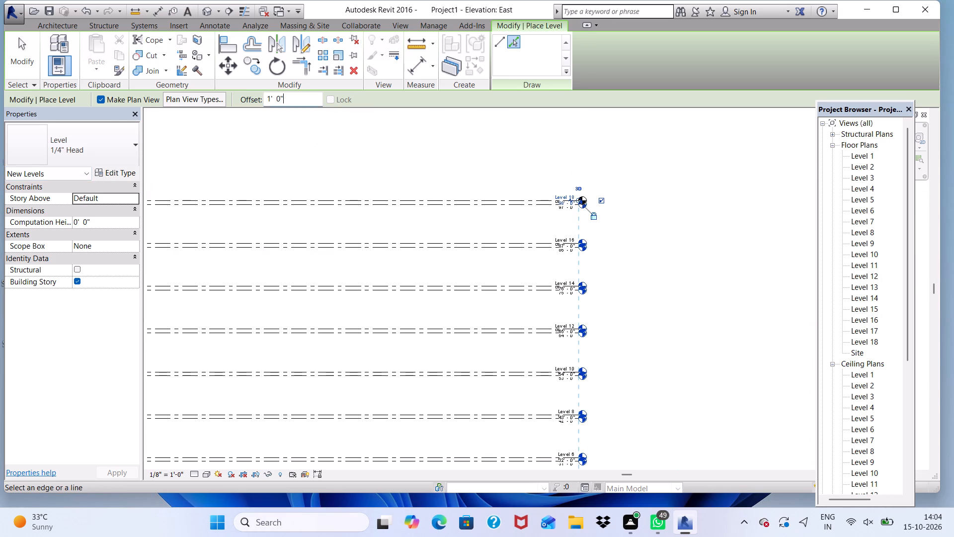
pyautogui.press('BackSpace')
pyautogui.press('BackSpace')
pyautogui.press('BackSpace')
pyautogui.press('BackSpace')
pyautogui.press('BackSpace')
pyautogui.press('BackSpace')
pyautogui.press('BackSpace')
pyautogui.press('BackSpace')
pyautogui.press('BackSpace')
pyautogui.press('BackSpace')
pyautogui.press('BackSpace')
pyautogui.press('BackSpace')
pyautogui.press('BackSpace')
pyautogui.press('BackSpace')
pyautogui.press('BackSpace')
pyautogui.press('BackSpace')
pyautogui.press('BackSpace')
pyautogui.press('BackSpace')
pyautogui.press('BackSpace')
pyautogui.press('BackSpace')
pyautogui.write("10'")
pyautogui.press('Return')
pyautogui.scroll(-7, 339, 233)
pyautogui.scroll(6, 358, 233)
pyautogui.scroll(3, 355, 328)
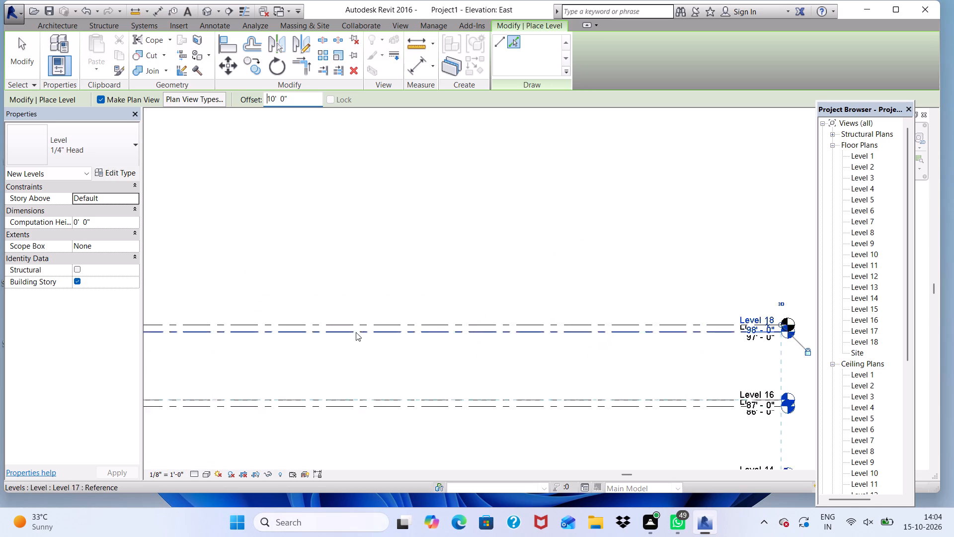
pyautogui.scroll(5, 356, 332)
pyautogui.click(340, 325)
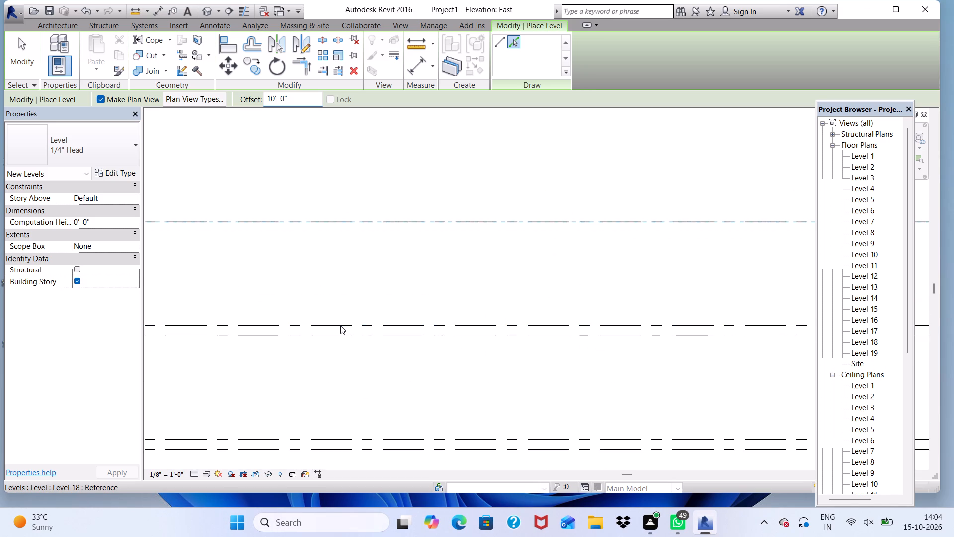
# Place a new level 1' above Level 19 by picking its line with the offset set to 1'.
pyautogui.click(288, 95)
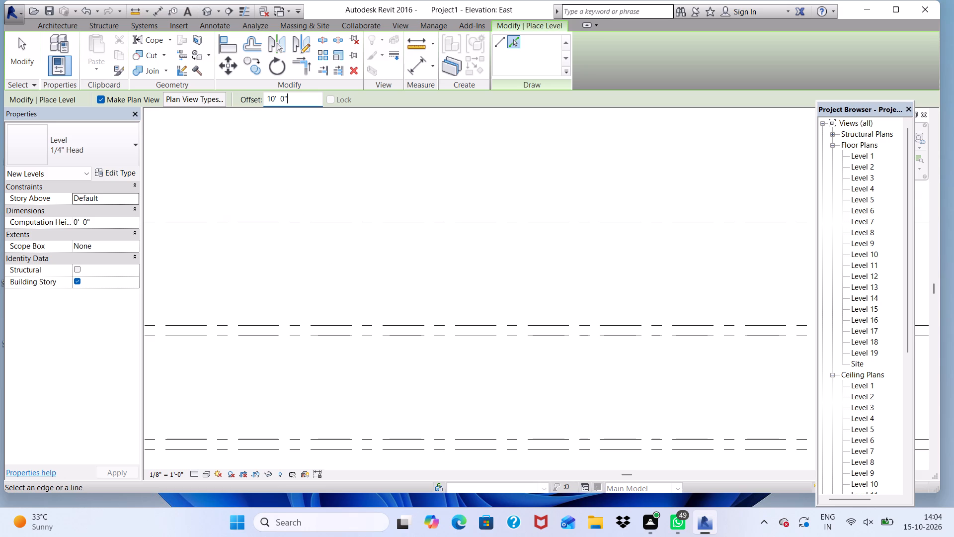
pyautogui.press('BackSpace')
pyautogui.press('BackSpace')
pyautogui.press('BackSpace')
pyautogui.press('BackSpace')
pyautogui.press('BackSpace')
pyautogui.press('BackSpace')
pyautogui.press('BackSpace')
pyautogui.press('BackSpace')
pyautogui.press('BackSpace')
pyautogui.press('BackSpace')
pyautogui.press('BackSpace')
pyautogui.press('BackSpace')
pyautogui.press('BackSpace')
pyautogui.press('BackSpace')
pyautogui.press('BackSpace')
pyautogui.press('BackSpace')
pyautogui.press('BackSpace')
pyautogui.press('BackSpace')
pyautogui.press('BackSpace')
pyautogui.press('BackSpace')
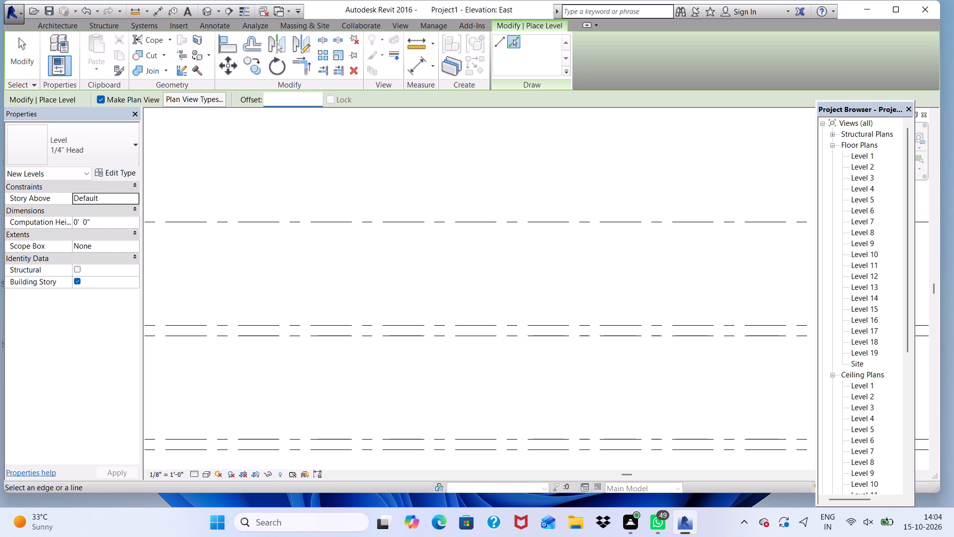
pyautogui.write("1'")
pyautogui.press('Return')
pyautogui.click(258, 220)
# Place a new level 10' above Level 20 by picking its line with the offset set to 10'.
pyautogui.scroll(-2, 258, 220)
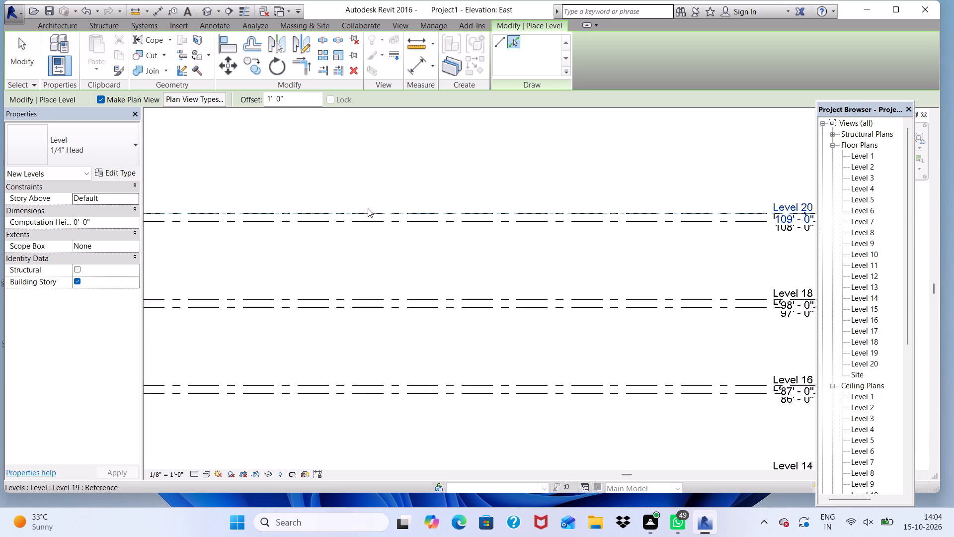
pyautogui.scroll(-13, 368, 208)
pyautogui.scroll(5, 391, 243)
pyautogui.scroll(4, 341, 164)
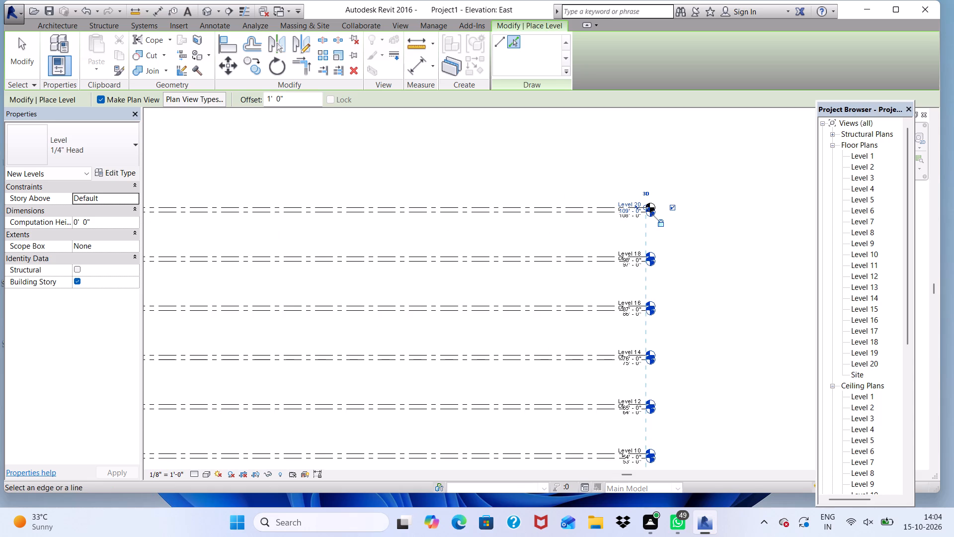
pyautogui.click(293, 95)
pyautogui.press('BackSpace')
pyautogui.press('BackSpace')
pyautogui.press('BackSpace')
pyautogui.press('BackSpace')
pyautogui.press('BackSpace')
pyautogui.press('BackSpace')
pyautogui.press('BackSpace')
pyautogui.press('BackSpace')
pyautogui.press('BackSpace')
pyautogui.press('BackSpace')
pyautogui.press('BackSpace')
pyautogui.press('BackSpace')
pyautogui.write("10'")
pyautogui.press('Return')
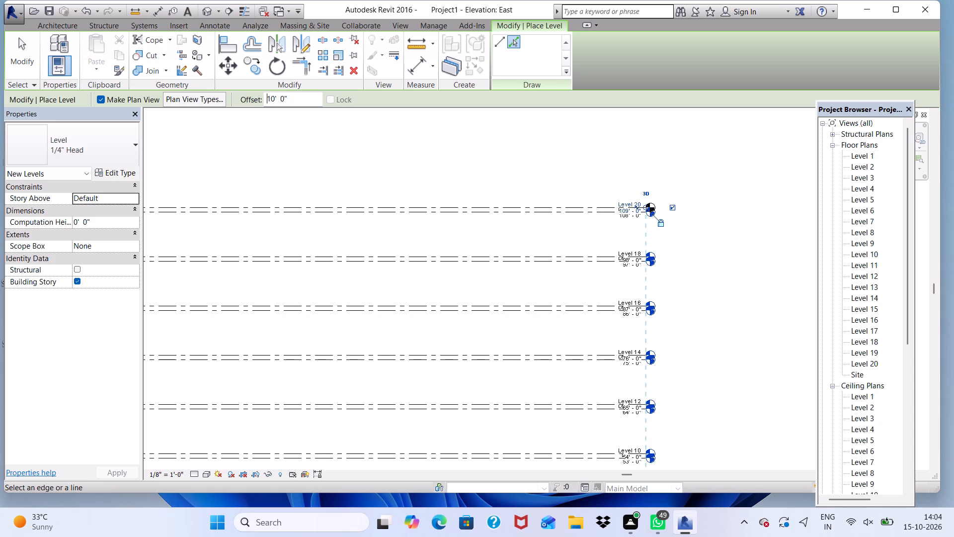
pyautogui.scroll(3, 289, 203)
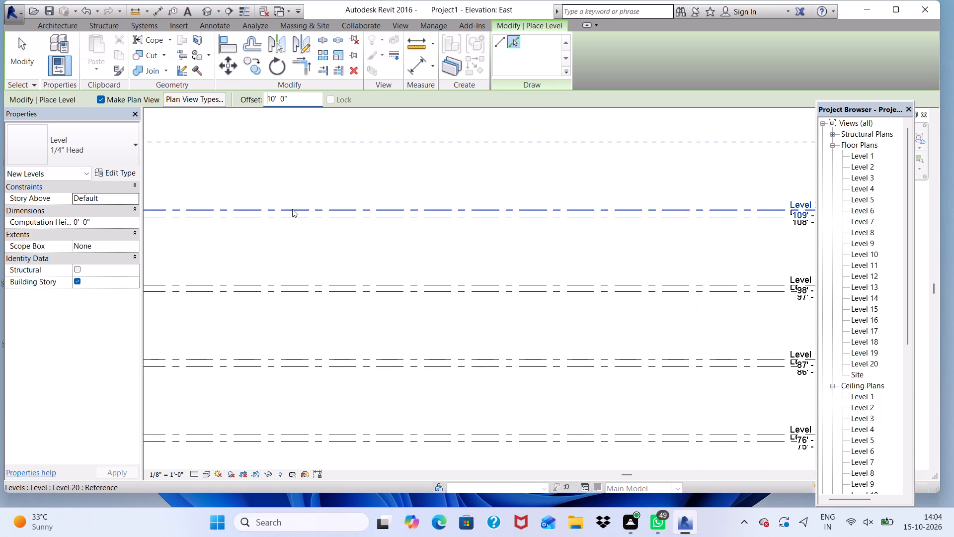
pyautogui.click(294, 208)
# Place a new level 1' above Level 21 by picking its line with the offset set to 1'.
pyautogui.scroll(-6, 300, 225)
pyautogui.click(304, 99)
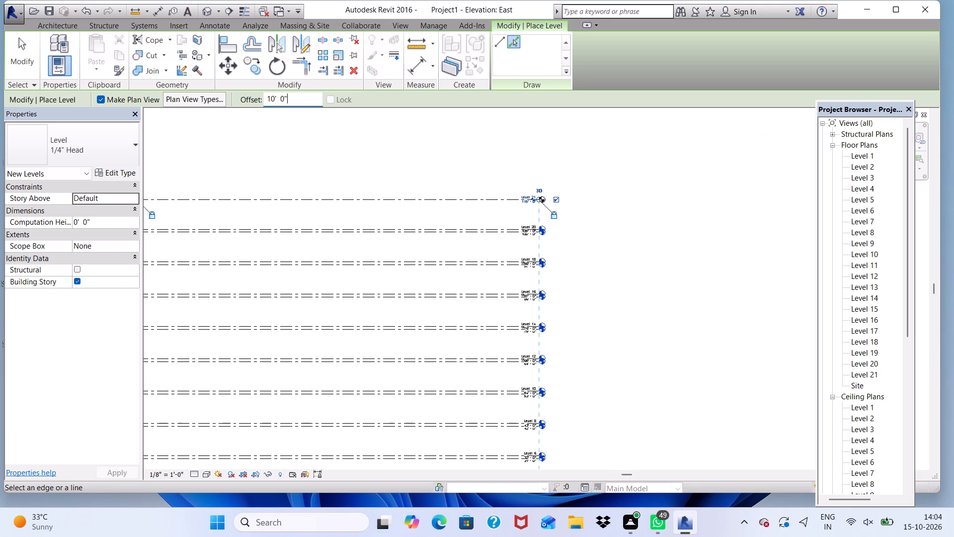
pyautogui.press('BackSpace')
pyautogui.press('BackSpace')
pyautogui.press('BackSpace')
pyautogui.press('BackSpace')
pyautogui.press('BackSpace')
pyautogui.press('BackSpace')
pyautogui.press('BackSpace')
pyautogui.press('BackSpace')
pyautogui.press('BackSpace')
pyautogui.press('BackSpace')
pyautogui.press('BackSpace')
pyautogui.press('BackSpace')
pyautogui.press('BackSpace')
pyautogui.press('BackSpace')
pyautogui.press('BackSpace')
pyautogui.press('BackSpace')
pyautogui.write("1'")
pyautogui.press('Return')
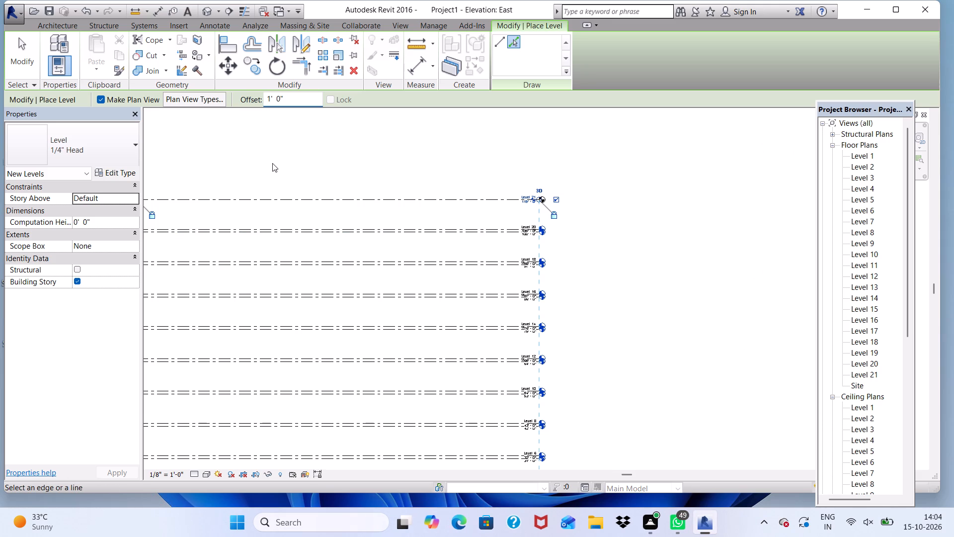
pyautogui.scroll(1, 272, 163)
pyautogui.scroll(-1, 276, 171)
pyautogui.scroll(4, 282, 182)
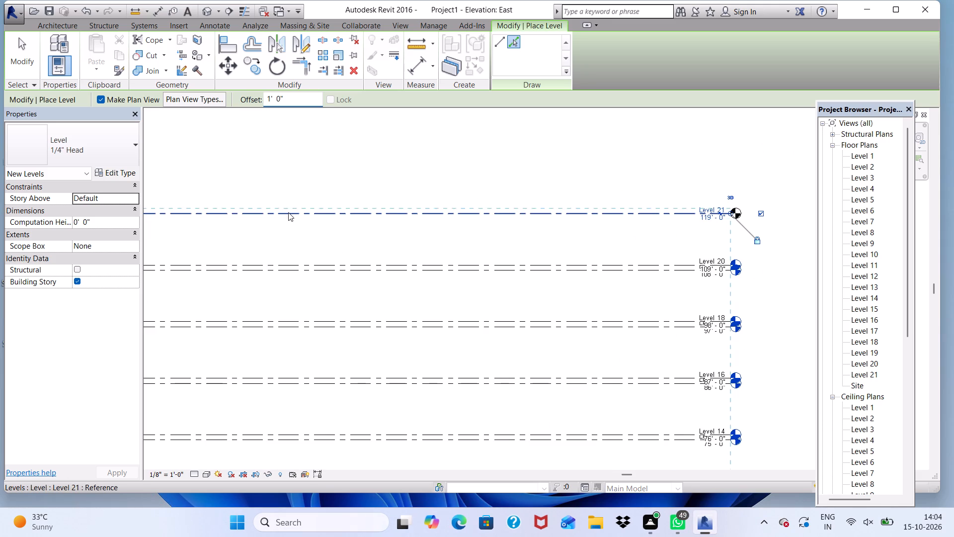
pyautogui.scroll(2, 288, 210)
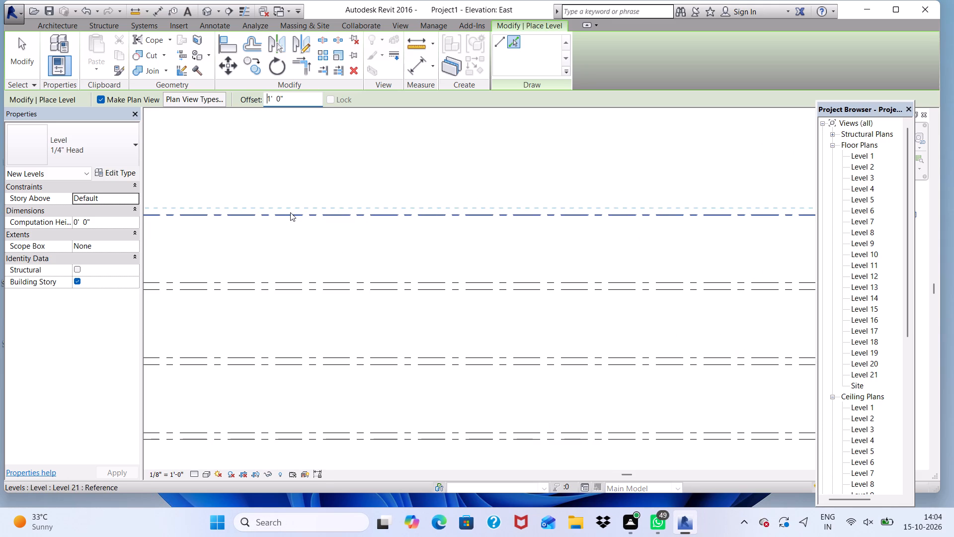
pyautogui.click(290, 212)
# Place a new level 10' above Level 22 by picking its line with the offset set to 10'.
pyautogui.scroll(-6, 290, 212)
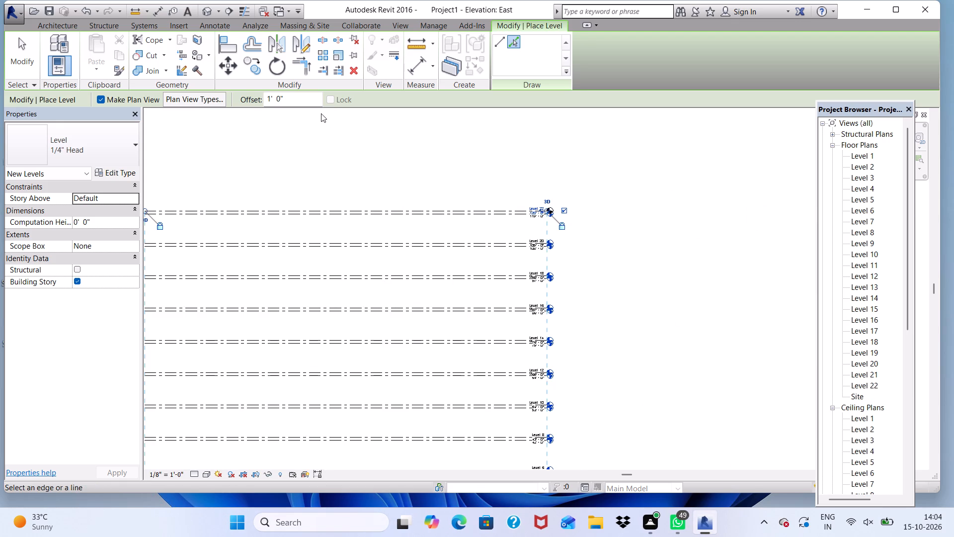
pyautogui.press('space')
pyautogui.click(290, 95)
pyautogui.press('BackSpace')
pyautogui.press('BackSpace')
pyautogui.press('BackSpace')
pyautogui.press('BackSpace')
pyautogui.press('BackSpace')
pyautogui.press('BackSpace')
pyautogui.press('BackSpace')
pyautogui.press('BackSpace')
pyautogui.press('BackSpace')
pyautogui.press('BackSpace')
pyautogui.press('BackSpace')
pyautogui.press('BackSpace')
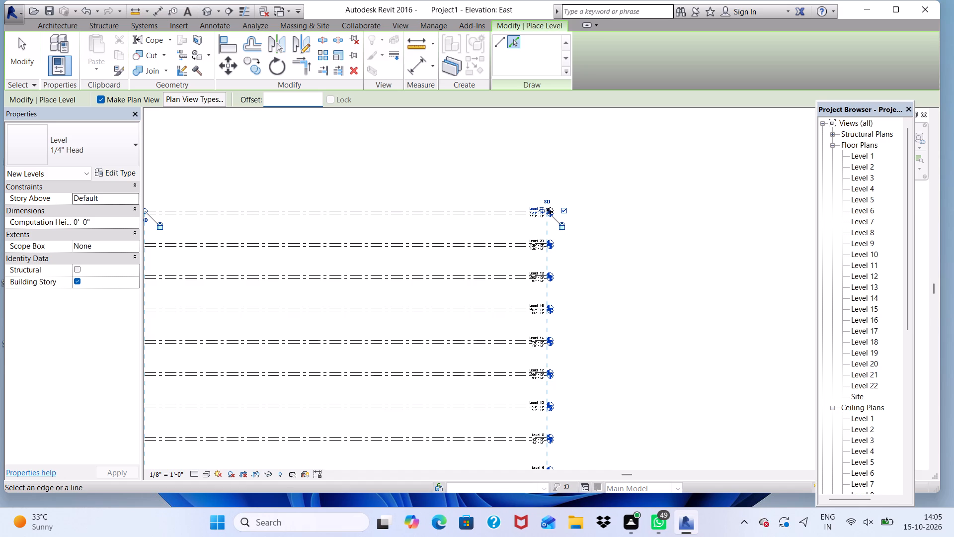
pyautogui.write("10'")
pyautogui.press('Return')
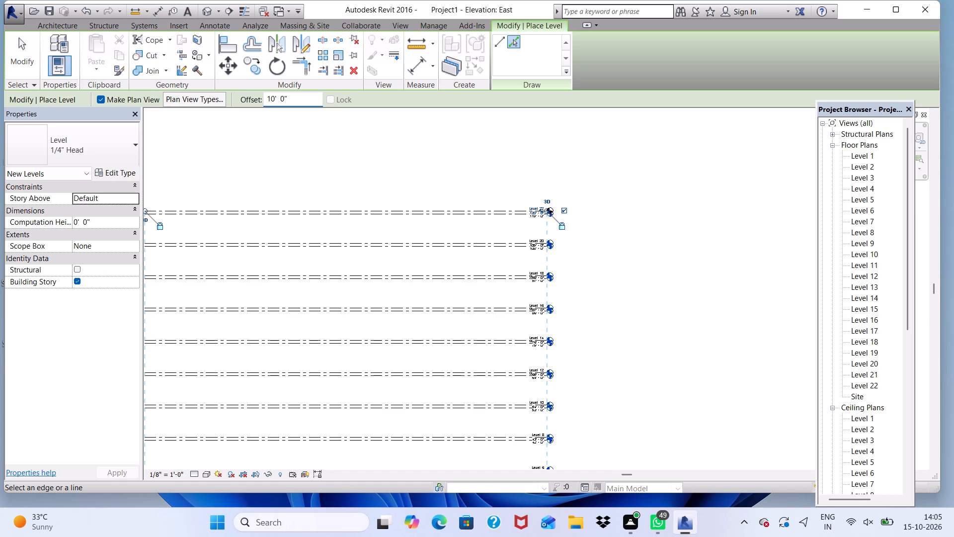
pyautogui.scroll(2, 297, 193)
pyautogui.click(304, 214)
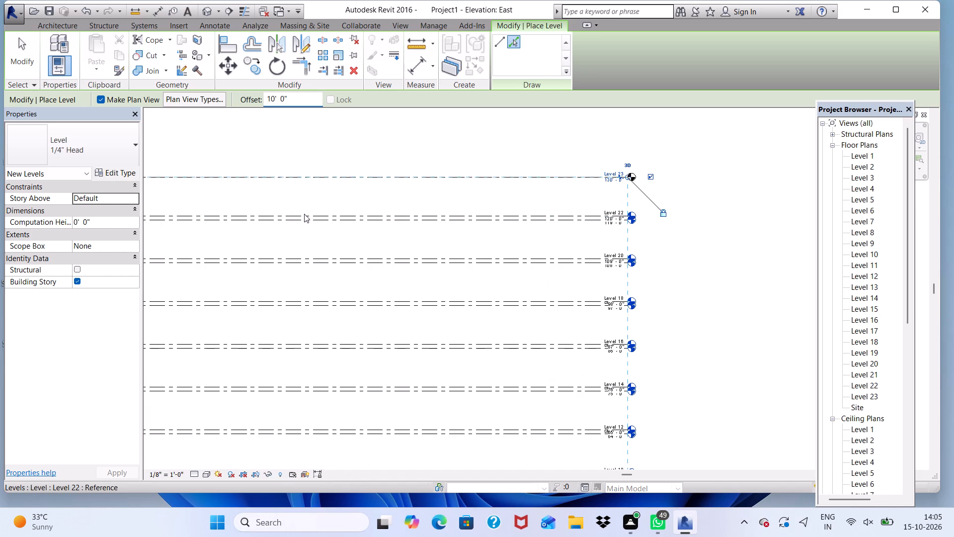
# Place a new level 1' above Level 23 by picking its line with the offset set to 1'.
pyautogui.click(292, 103)
pyautogui.press('BackSpace')
pyautogui.press('BackSpace')
pyautogui.press('BackSpace')
pyautogui.press('BackSpace')
pyautogui.press('BackSpace')
pyautogui.press('BackSpace')
pyautogui.press('BackSpace')
pyautogui.press('BackSpace')
pyautogui.press('BackSpace')
pyautogui.press('BackSpace')
pyautogui.press('BackSpace')
pyautogui.press('BackSpace')
pyautogui.press('BackSpace')
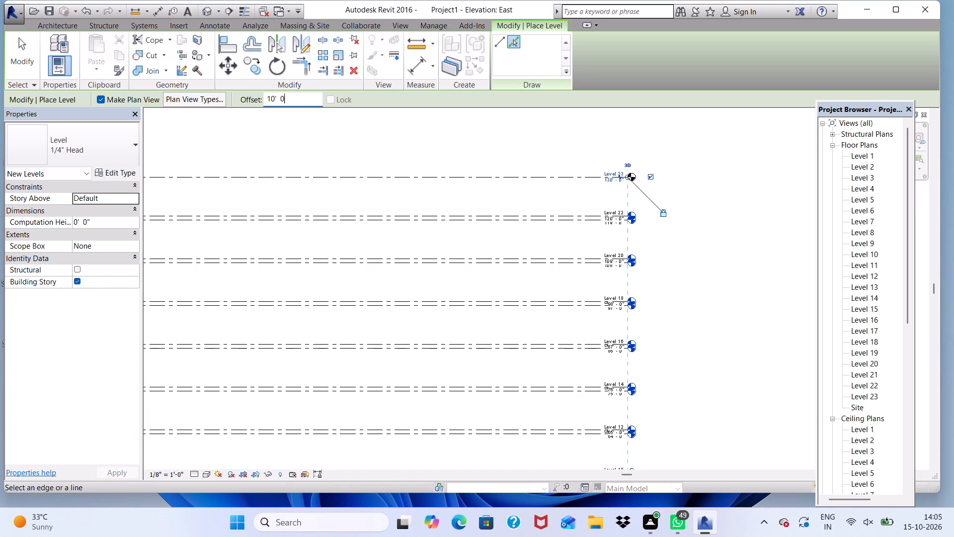
pyautogui.write("1'")
pyautogui.press('Return')
pyautogui.click(288, 176)
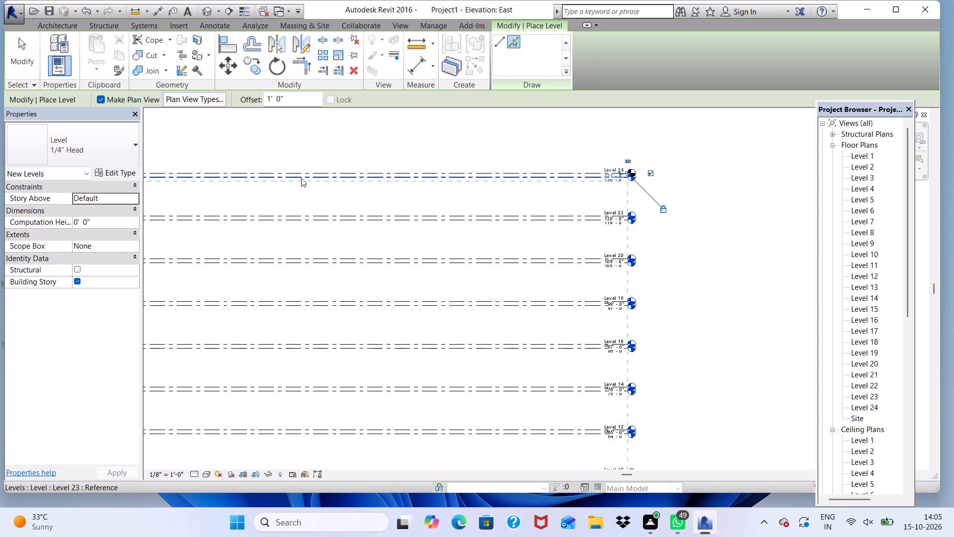
# Place a new level 10' above Level 24 by picking its line with the offset set to 10'.
pyautogui.scroll(2, 276, 187)
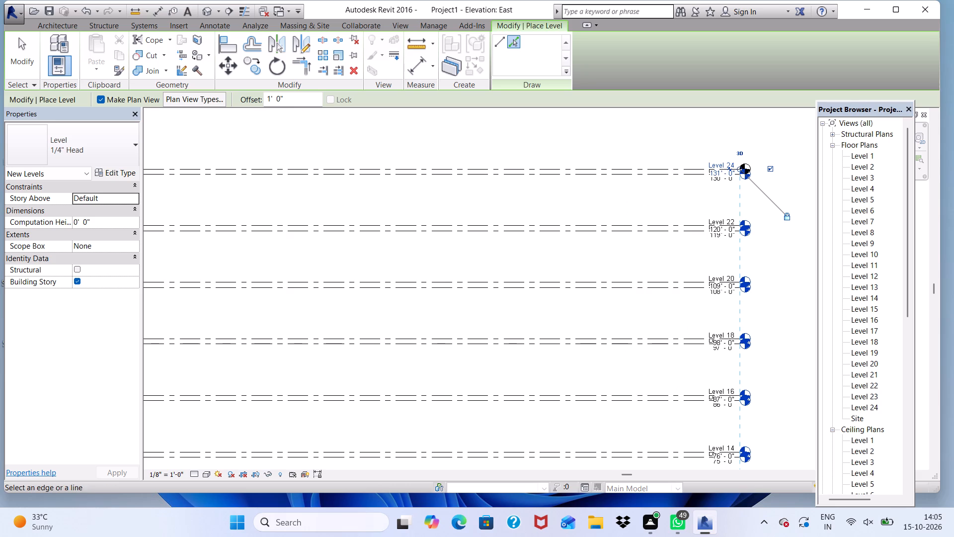
pyautogui.click(293, 94)
pyautogui.press('BackSpace')
pyautogui.press('BackSpace')
pyautogui.press('BackSpace')
pyautogui.press('BackSpace')
pyautogui.press('BackSpace')
pyautogui.press('BackSpace')
pyautogui.press('BackSpace')
pyautogui.press('BackSpace')
pyautogui.press('BackSpace')
pyautogui.press('BackSpace')
pyautogui.press('BackSpace')
pyautogui.press('BackSpace')
pyautogui.press('BackSpace')
pyautogui.write("10'")
pyautogui.press('Return')
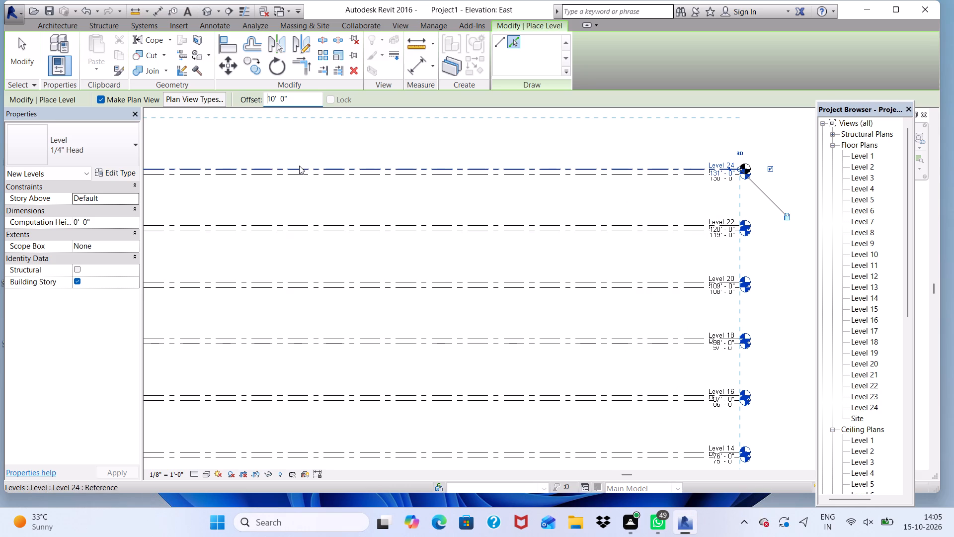
pyautogui.click(299, 166)
pyautogui.scroll(-5, 300, 186)
pyautogui.scroll(1, 397, 143)
pyautogui.scroll(1, 267, 104)
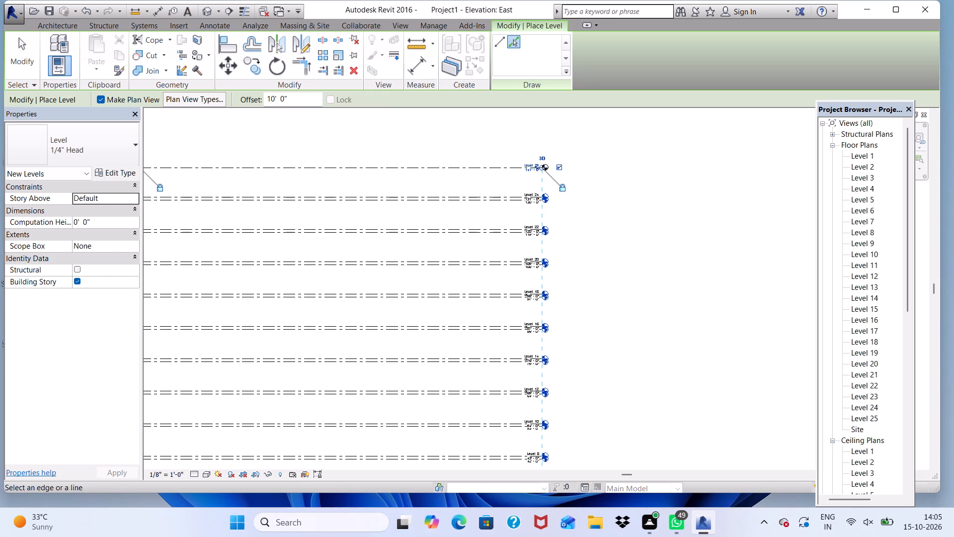
# Place a new level 1' above Level 25 by picking its line with the offset set to 1'.
pyautogui.click(299, 100)
pyautogui.press('BackSpace')
pyautogui.press('BackSpace')
pyautogui.press('BackSpace')
pyautogui.press('BackSpace')
pyautogui.press('BackSpace')
pyautogui.press('BackSpace')
pyautogui.press('BackSpace')
pyautogui.press('BackSpace')
pyautogui.press('BackSpace')
pyautogui.press('BackSpace')
pyautogui.press('BackSpace')
pyautogui.press('BackSpace')
pyautogui.press('BackSpace')
pyautogui.press('BackSpace')
pyautogui.press('BackSpace')
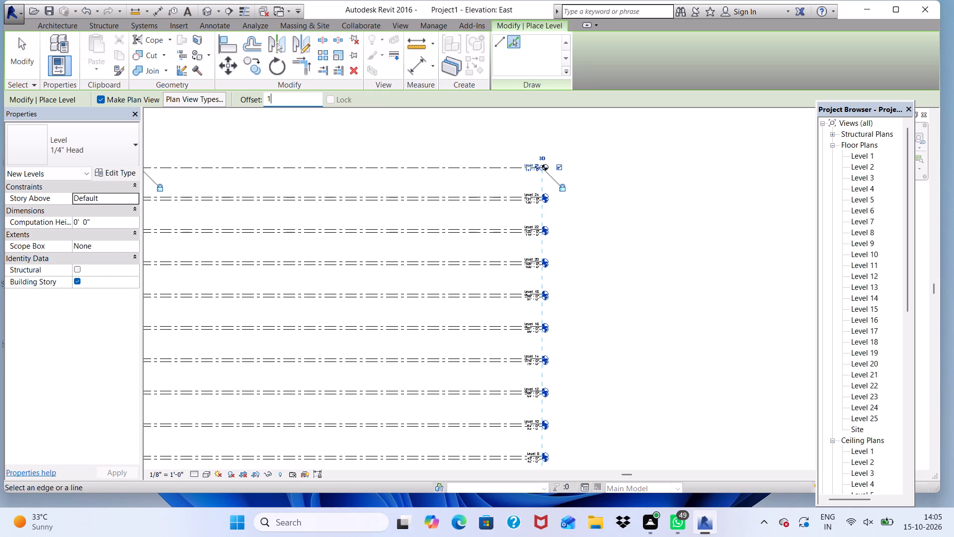
pyautogui.write("1'")
pyautogui.press('Return')
pyautogui.scroll(4, 303, 167)
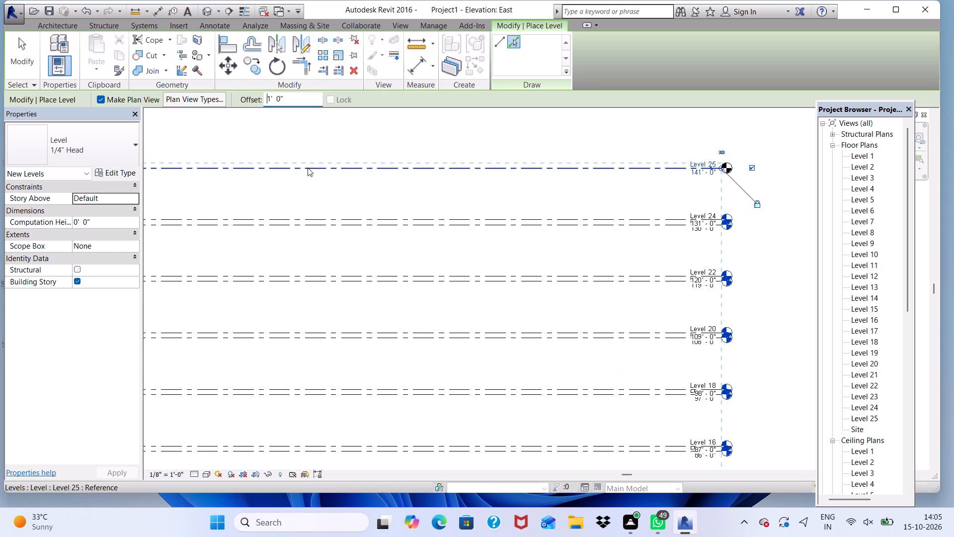
pyautogui.click(308, 168)
# Place a new level 10' above Level 26 by picking its line with the offset set to 10'.
pyautogui.click(289, 102)
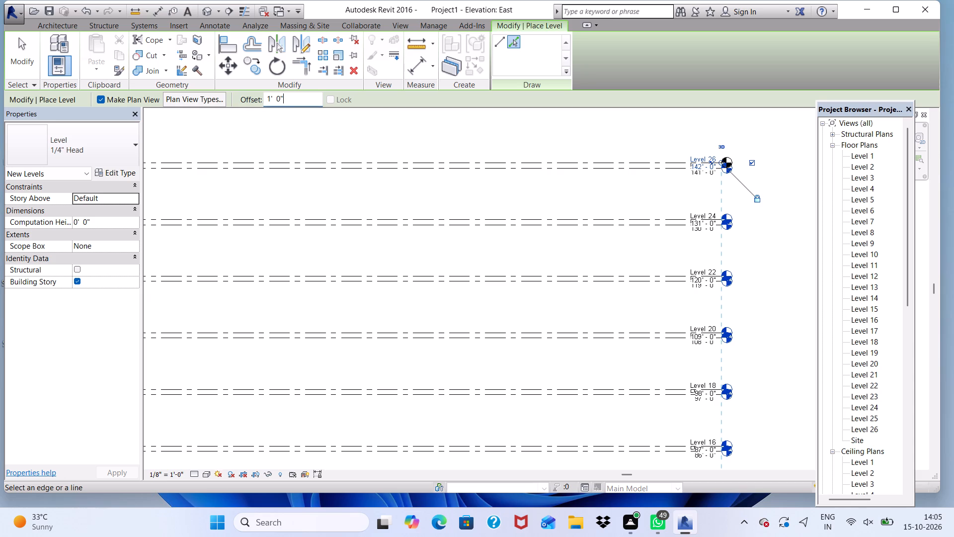
pyautogui.press('BackSpace')
pyautogui.press('BackSpace')
pyautogui.press('BackSpace')
pyautogui.press('BackSpace')
pyautogui.press('BackSpace')
pyautogui.press('BackSpace')
pyautogui.press('BackSpace')
pyautogui.press('BackSpace')
pyautogui.press('BackSpace')
pyautogui.press('BackSpace')
pyautogui.press('BackSpace')
pyautogui.press('BackSpace')
pyautogui.press('BackSpace')
pyautogui.press('BackSpace')
pyautogui.press('BackSpace')
pyautogui.press('BackSpace')
pyautogui.press('BackSpace')
pyautogui.press('BackSpace')
pyautogui.press('BackSpace')
pyautogui.press('BackSpace')
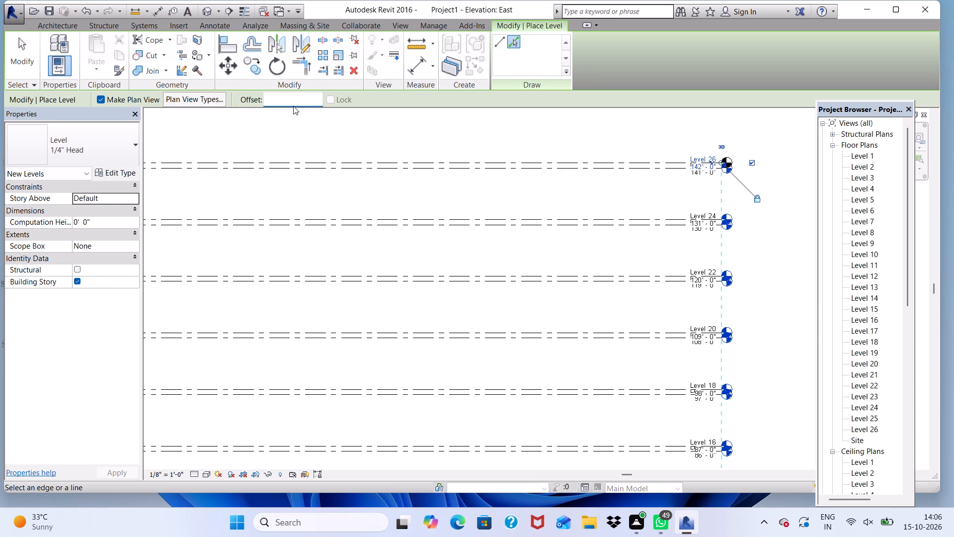
pyautogui.write("10'")
pyautogui.press('Return')
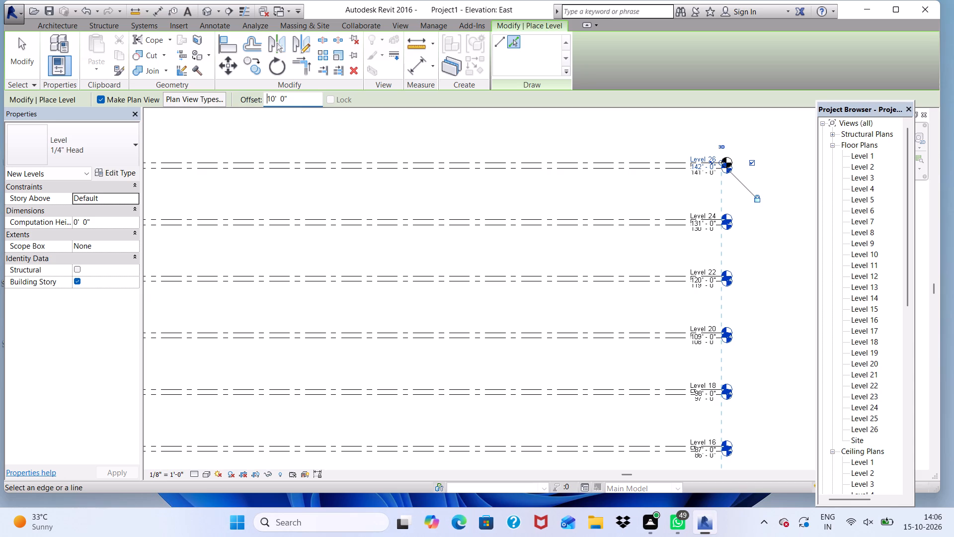
pyautogui.click(355, 159)
# Place a new level 1' above Level 27 by picking its line with the offset set to 1'.
pyautogui.scroll(-12, 387, 259)
pyautogui.scroll(6, 481, 309)
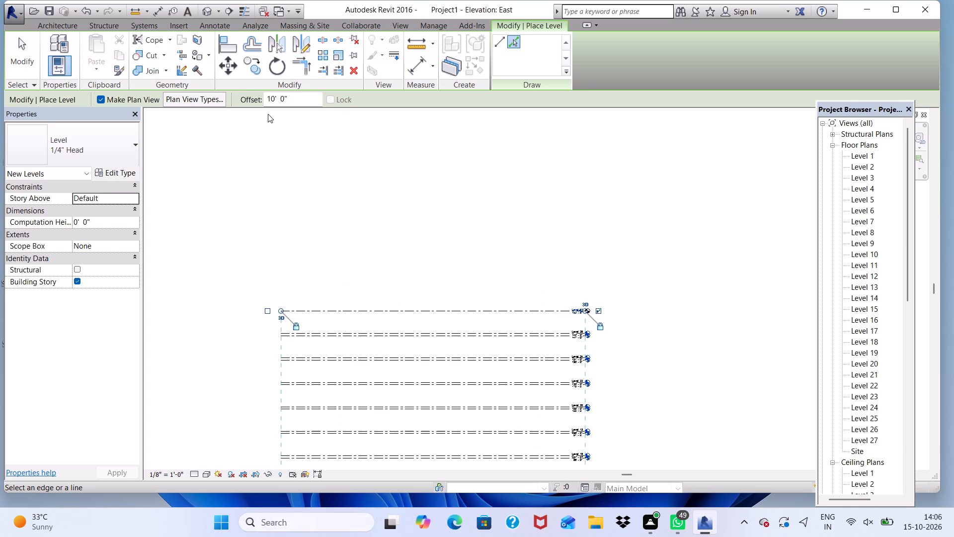
pyautogui.click(292, 94)
pyautogui.press('BackSpace')
pyautogui.press('BackSpace')
pyautogui.press('BackSpace')
pyautogui.press('BackSpace')
pyautogui.press('BackSpace')
pyautogui.press('BackSpace')
pyautogui.press('BackSpace')
pyautogui.press('BackSpace')
pyautogui.press('BackSpace')
pyautogui.press('BackSpace')
pyautogui.press('BackSpace')
pyautogui.press('BackSpace')
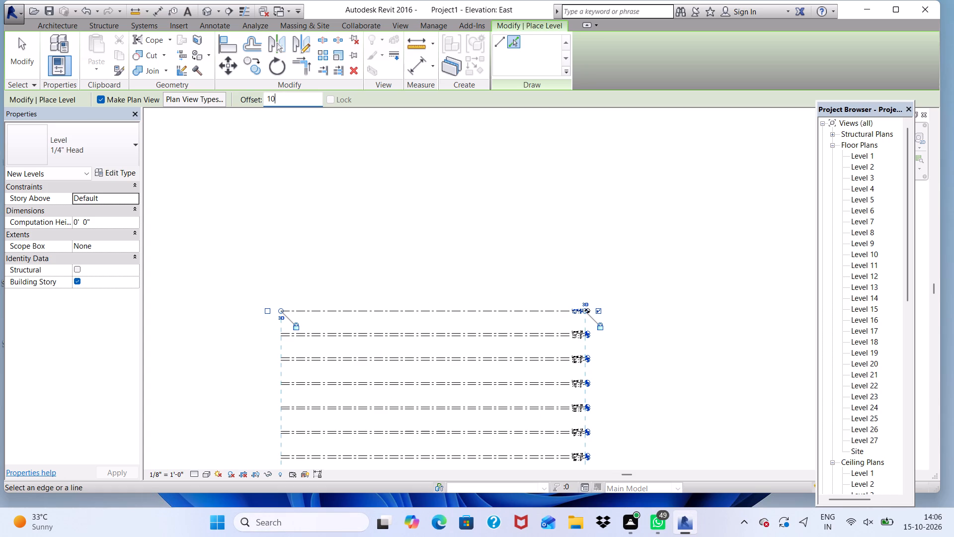
pyautogui.write("1'")
pyautogui.press('Return')
pyautogui.scroll(5, 338, 294)
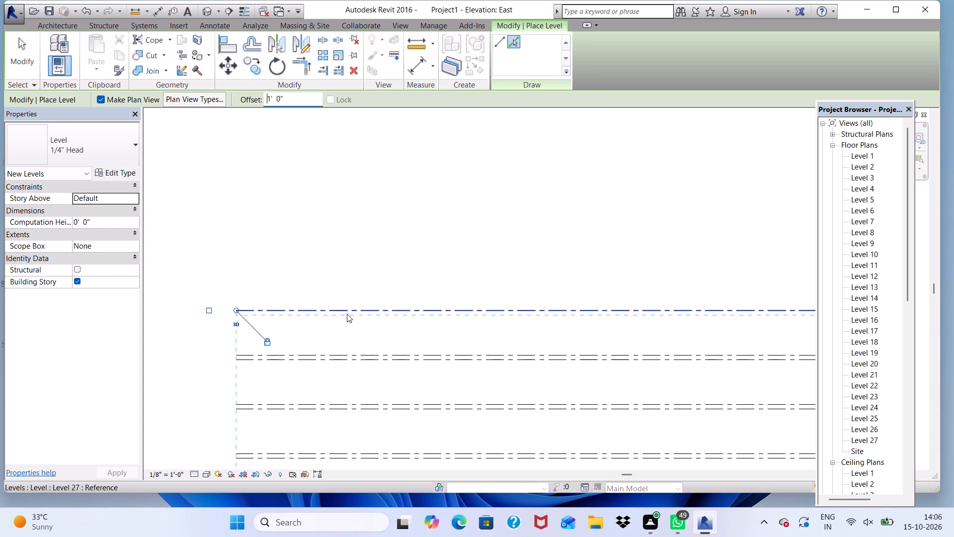
pyautogui.scroll(3, 347, 314)
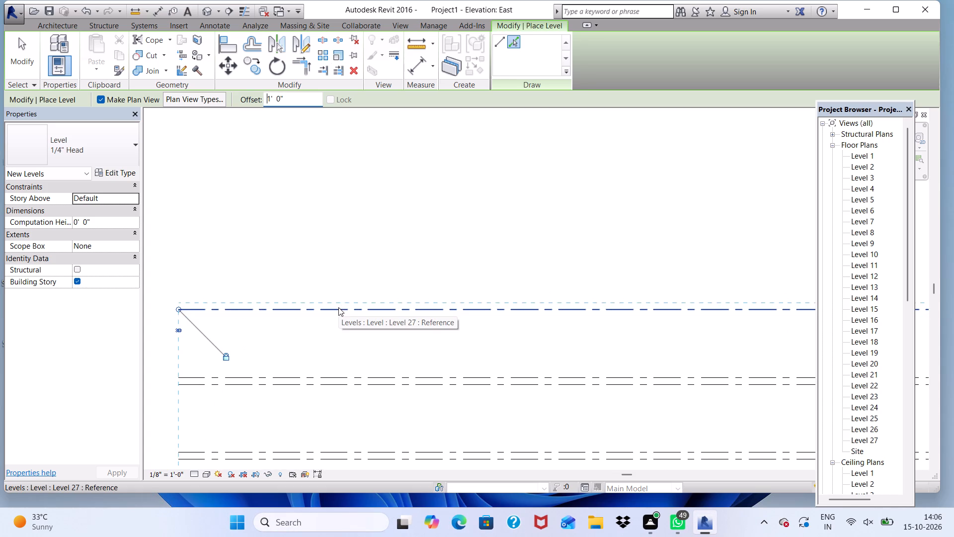
pyautogui.click(338, 307)
# Place a new level 10' above Level 28 by picking its line with the offset set to 10'.
pyautogui.click(289, 96)
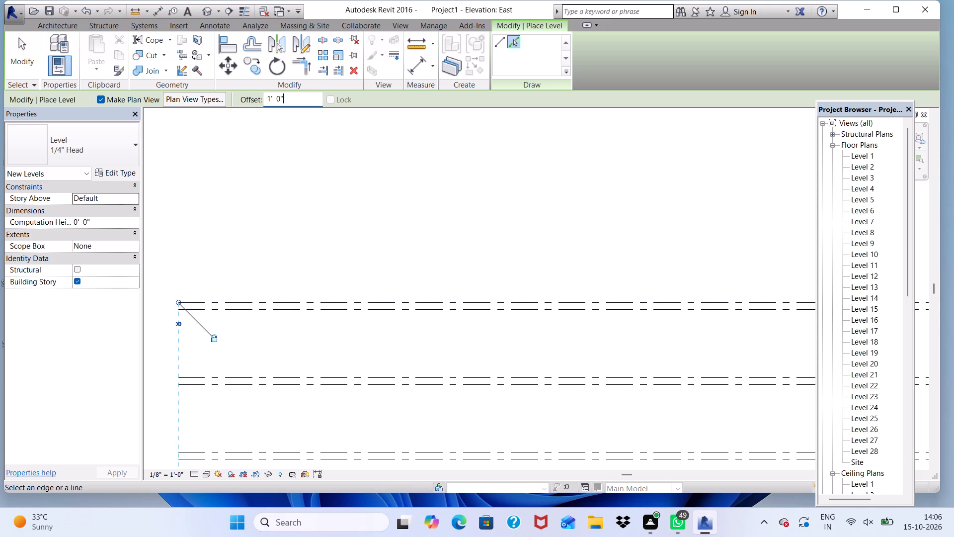
pyautogui.press('BackSpace')
pyautogui.press('BackSpace')
pyautogui.press('BackSpace')
pyautogui.press('BackSpace')
pyautogui.press('BackSpace')
pyautogui.press('BackSpace')
pyautogui.press('BackSpace')
pyautogui.press('BackSpace')
pyautogui.press('BackSpace')
pyautogui.press('BackSpace')
pyautogui.press('BackSpace')
pyautogui.press('BackSpace')
pyautogui.press('BackSpace')
pyautogui.press('BackSpace')
pyautogui.press('BackSpace')
pyautogui.press('BackSpace')
pyautogui.press('BackSpace')
pyautogui.press('BackSpace')
pyautogui.press('BackSpace')
pyautogui.press('BackSpace')
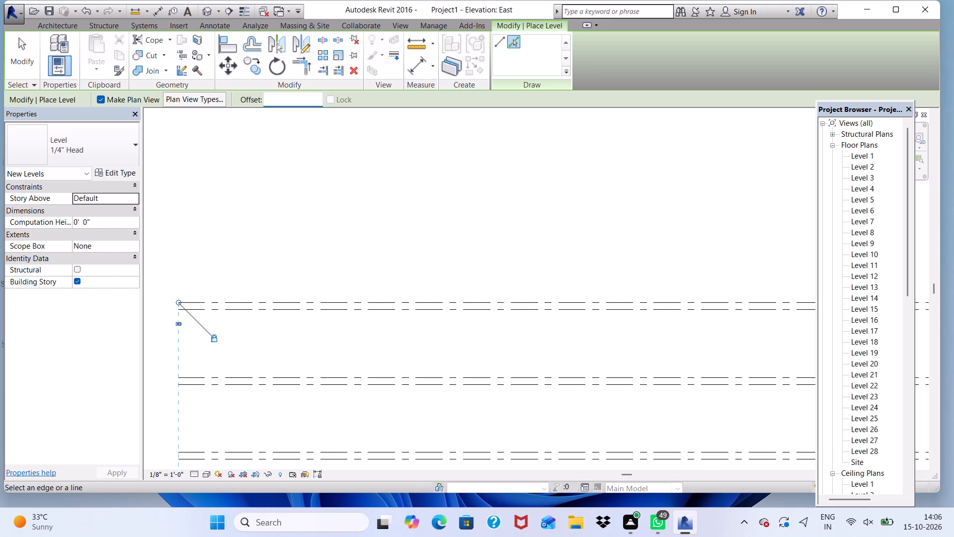
pyautogui.write("10'")
pyautogui.press('Return')
pyautogui.scroll(4, 300, 339)
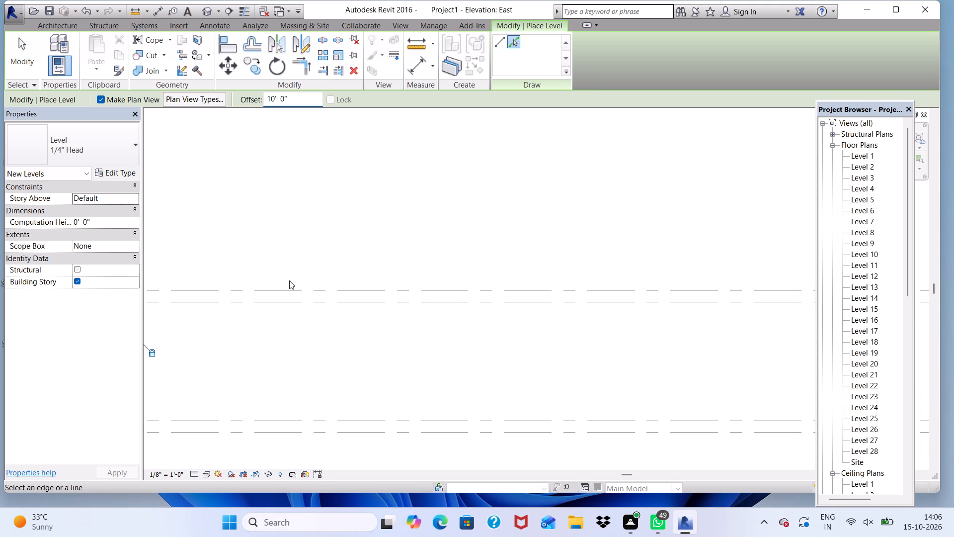
pyautogui.click(286, 287)
# Set the offset for placing levels to 1'.
pyautogui.scroll(-18, 286, 287)
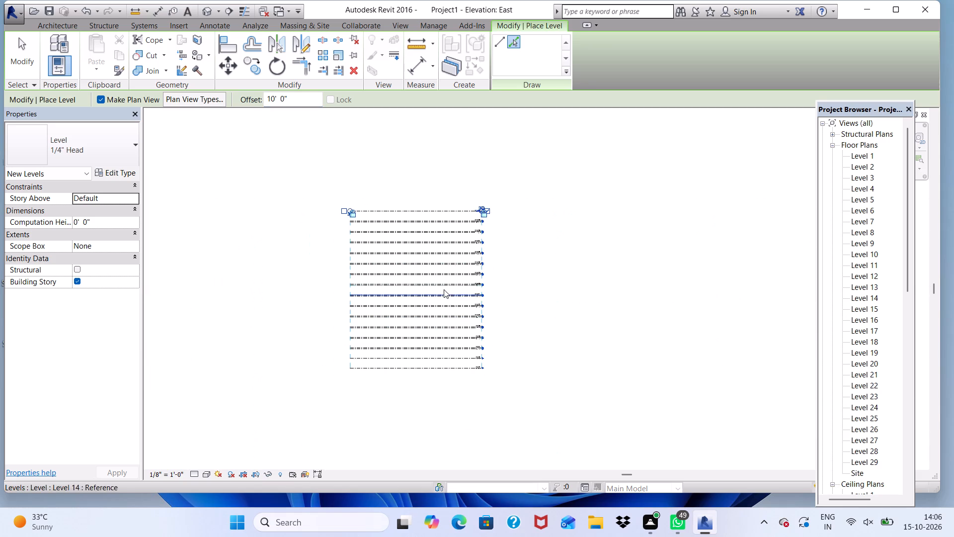
pyautogui.moveTo(444, 289); pyautogui.dragTo(445, 343, button='middle')
pyautogui.scroll(7, 435, 343)
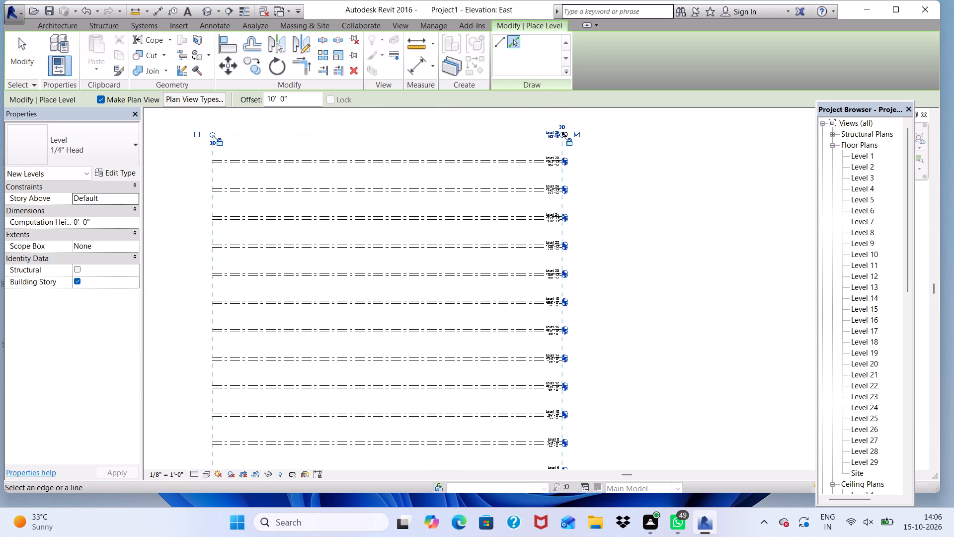
pyautogui.click(300, 99)
pyautogui.press('BackSpace')
pyautogui.press('BackSpace')
pyautogui.press('BackSpace')
pyautogui.press('BackSpace')
pyautogui.press('BackSpace')
pyautogui.press('BackSpace')
pyautogui.press('BackSpace')
pyautogui.press('BackSpace')
pyautogui.press('BackSpace')
pyautogui.press('BackSpace')
pyautogui.press('BackSpace')
pyautogui.press('BackSpace')
pyautogui.press('BackSpace')
pyautogui.press('BackSpace')
pyautogui.press('BackSpace')
pyautogui.press('BackSpace')
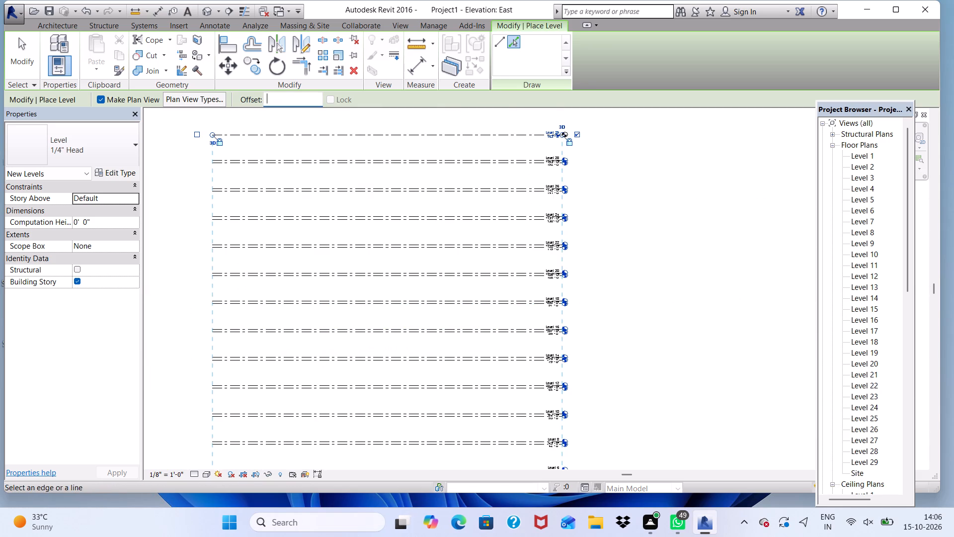
pyautogui.write("1'")
pyautogui.press('Return')
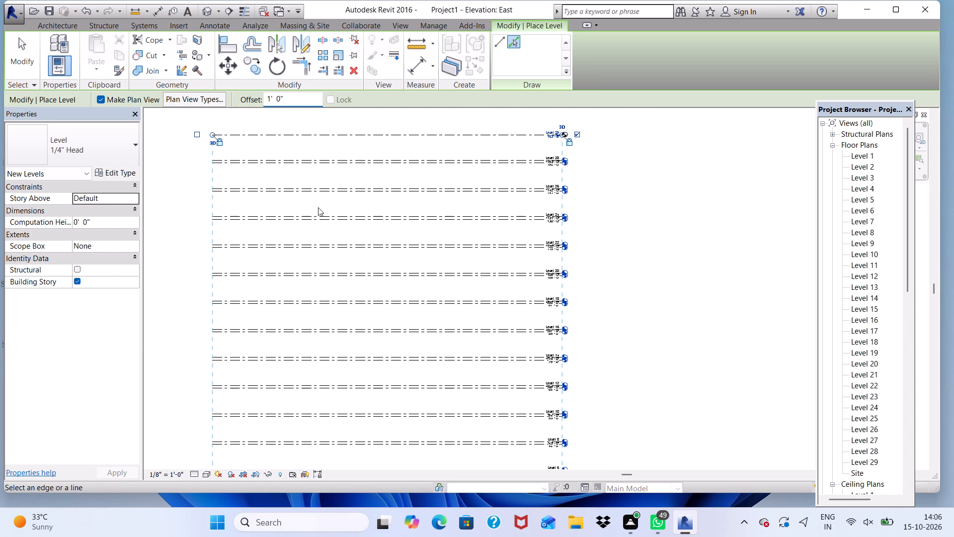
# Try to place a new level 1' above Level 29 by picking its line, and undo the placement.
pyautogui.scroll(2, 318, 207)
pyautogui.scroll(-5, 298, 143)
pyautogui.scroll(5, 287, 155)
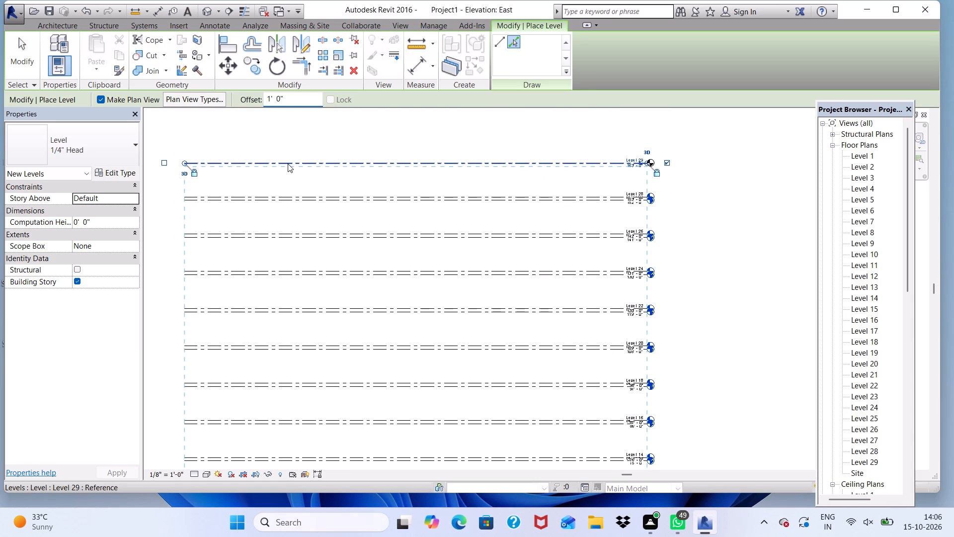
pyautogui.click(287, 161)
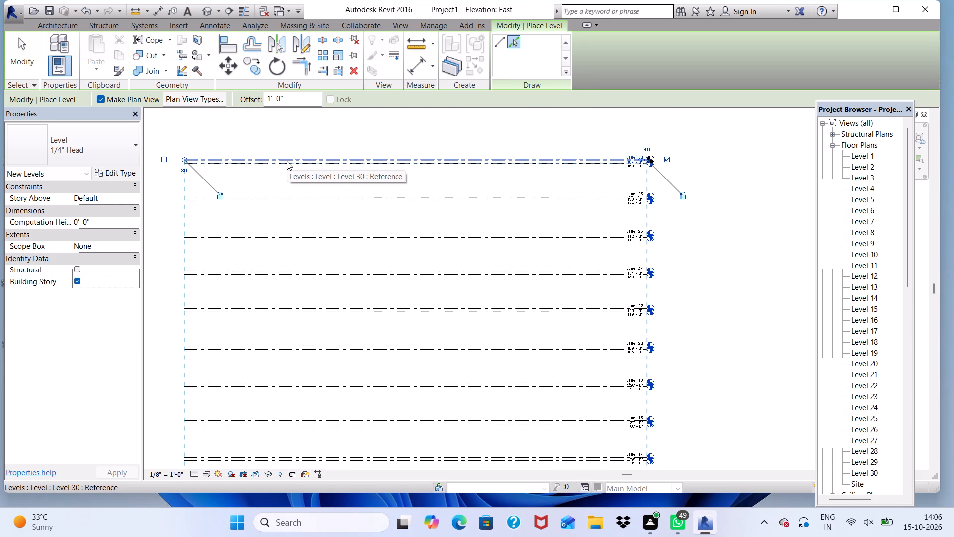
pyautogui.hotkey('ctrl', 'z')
# Place a new level 1' above Level 29 by picking its line with the Pick Lines option.
pyautogui.scroll(3, 290, 159)
pyautogui.press('space')
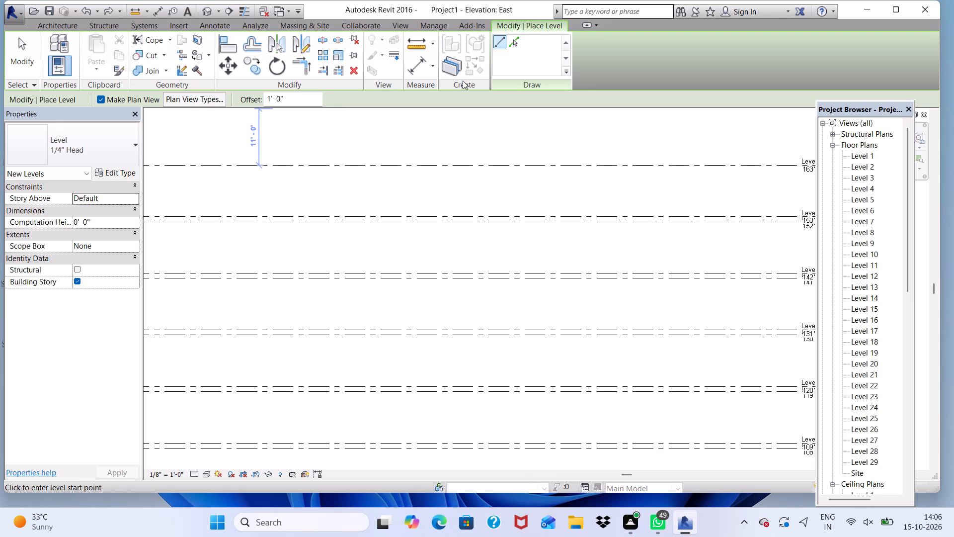
pyautogui.click(508, 38)
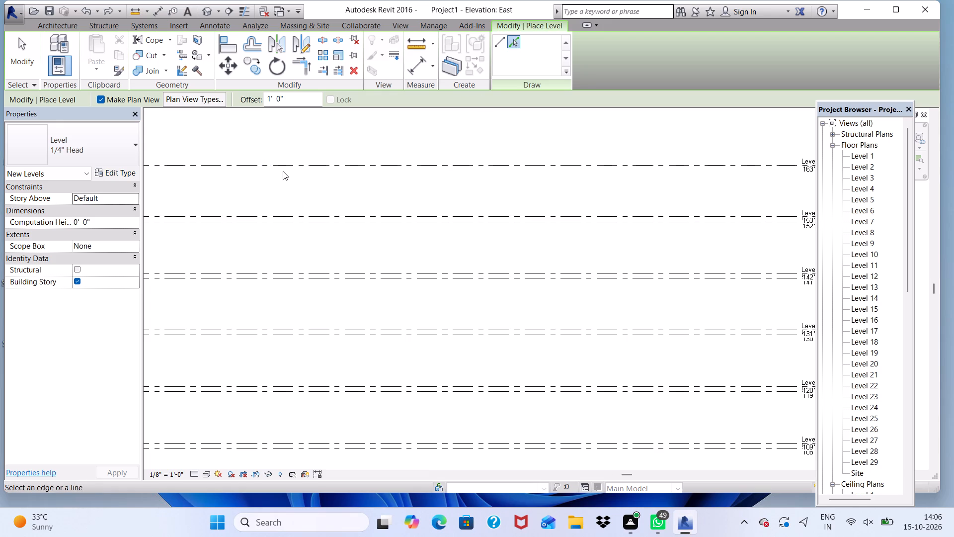
pyautogui.click(282, 164)
# Examine the full stack of levels in the East elevation, checking the level names, elevations and spacing.
pyautogui.scroll(-5, 289, 180)
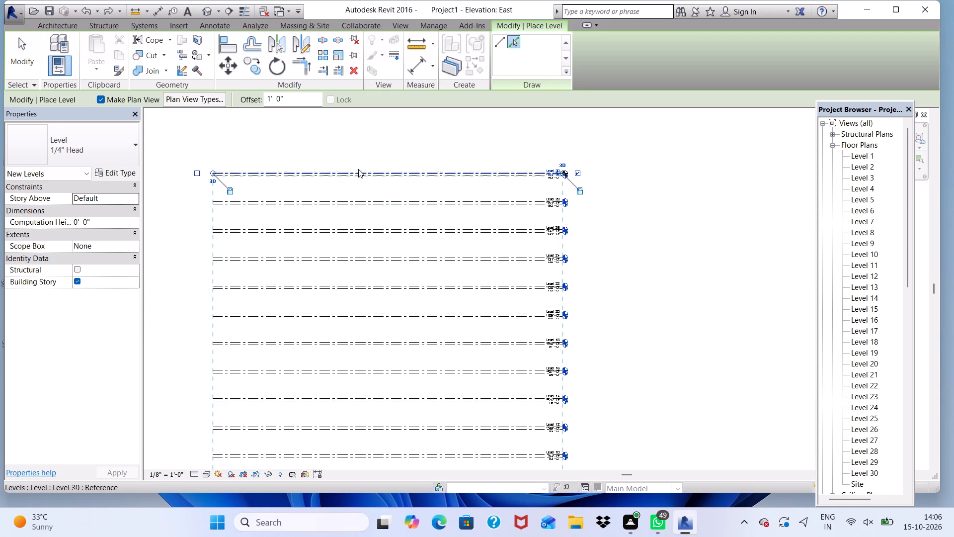
pyautogui.scroll(-5, 354, 169)
pyautogui.scroll(6, 370, 372)
pyautogui.press('space')
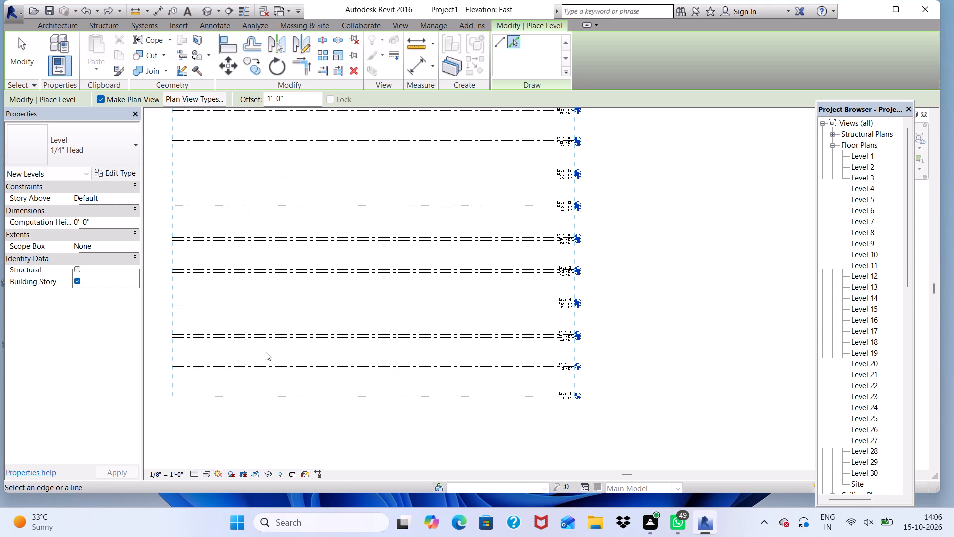
pyautogui.press('space')
pyautogui.press('Escape')
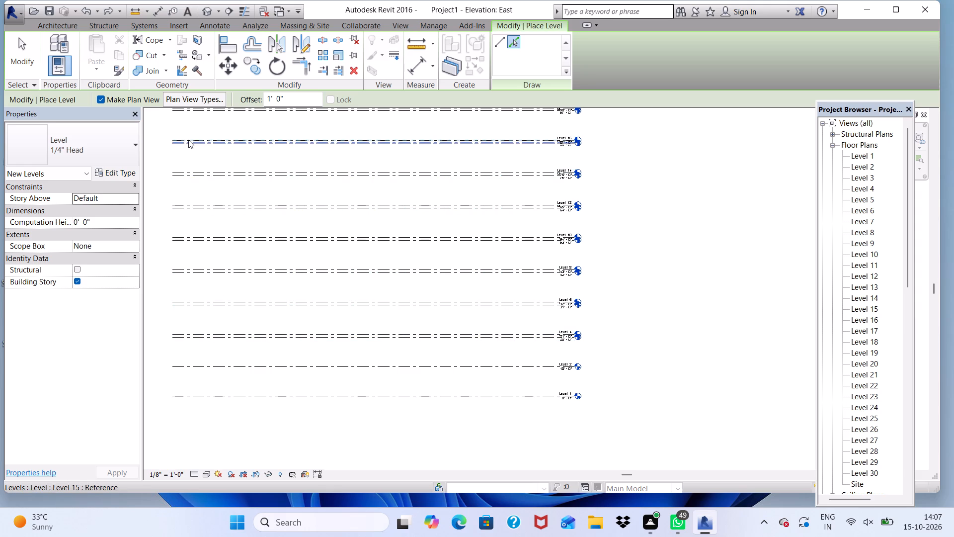
pyautogui.scroll(7, 188, 140)
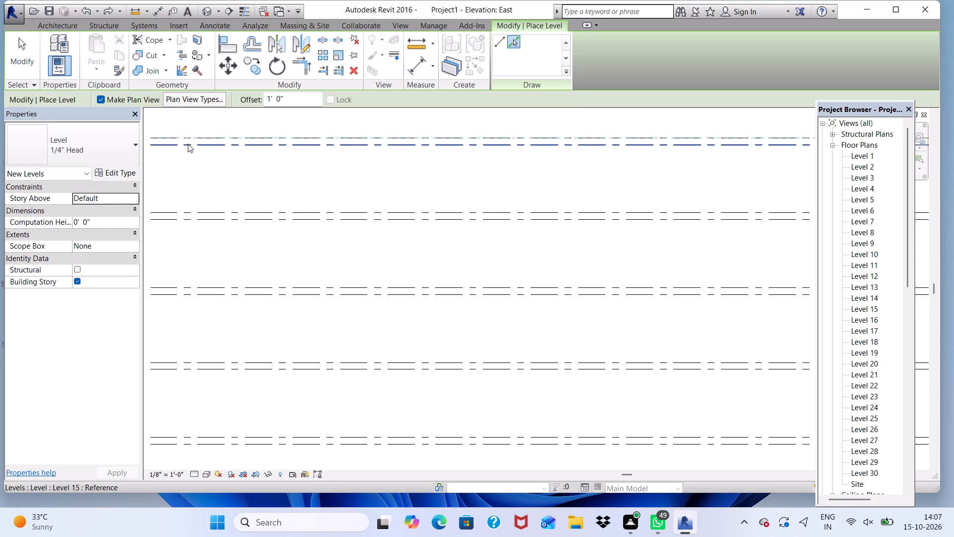
pyautogui.scroll(4, 188, 144)
pyautogui.scroll(-20, 186, 138)
pyautogui.scroll(-4, 186, 138)
pyautogui.scroll(6, 260, 182)
pyautogui.scroll(-2, 260, 182)
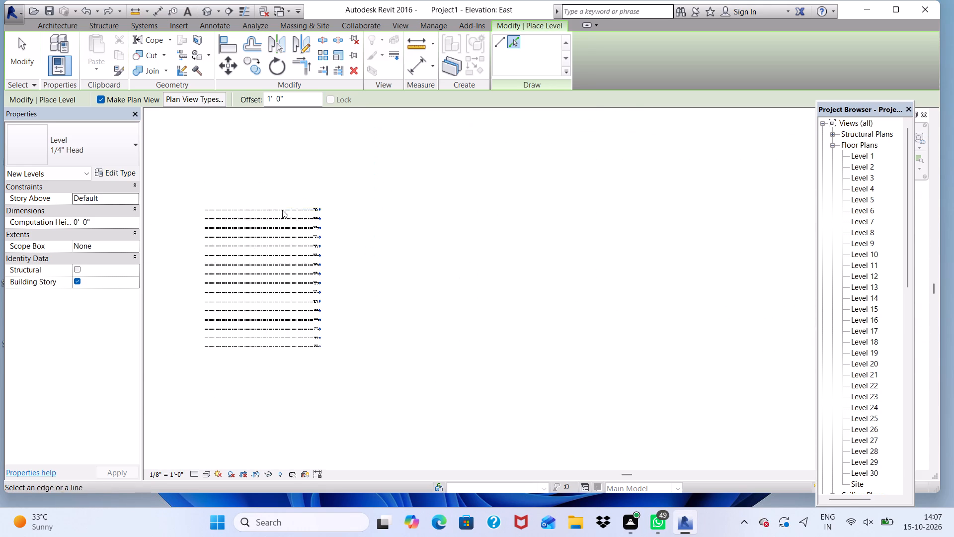
pyautogui.scroll(8, 302, 225)
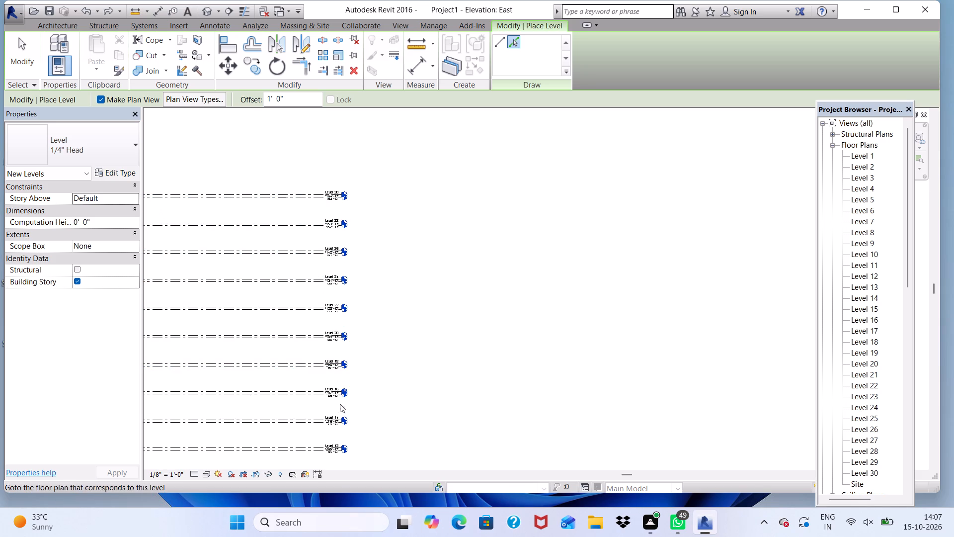
pyautogui.scroll(-1, 346, 349)
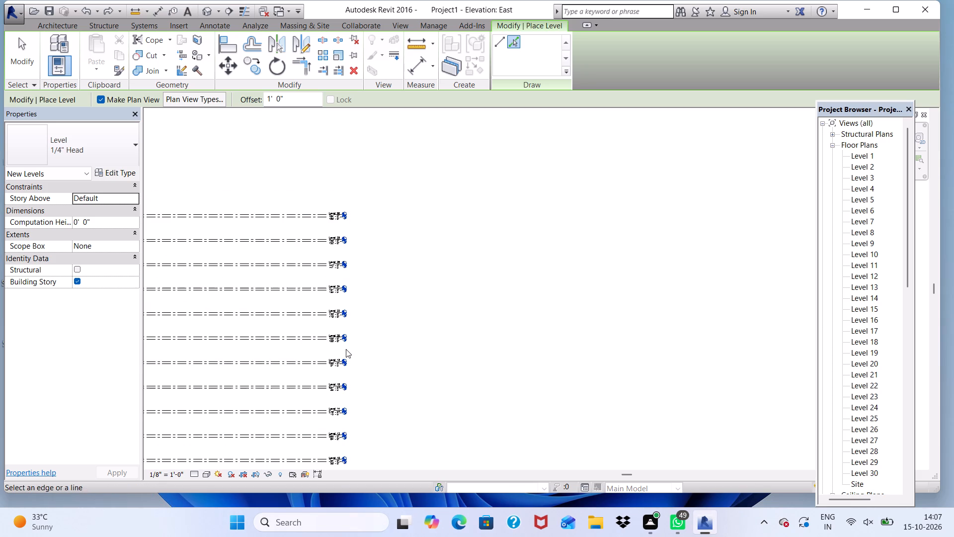
pyautogui.scroll(4, 332, 431)
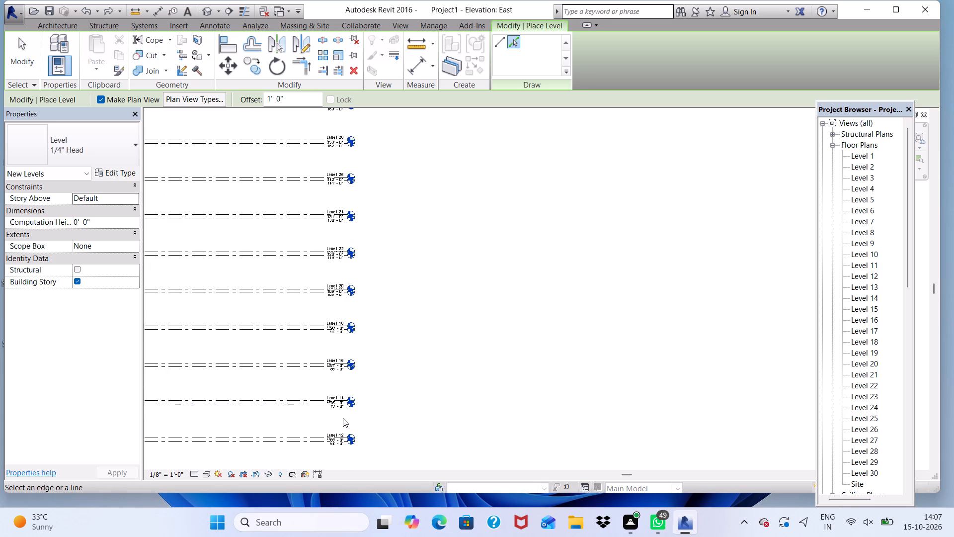
pyautogui.scroll(-5, 315, 331)
pyautogui.scroll(6, 343, 456)
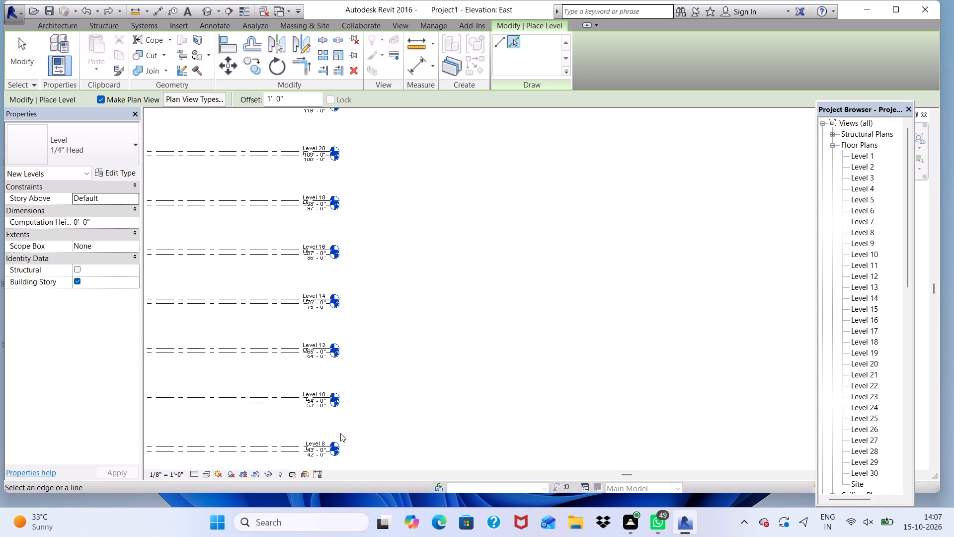
pyautogui.scroll(4, 329, 394)
pyautogui.scroll(-6, 342, 301)
pyautogui.scroll(2, 346, 367)
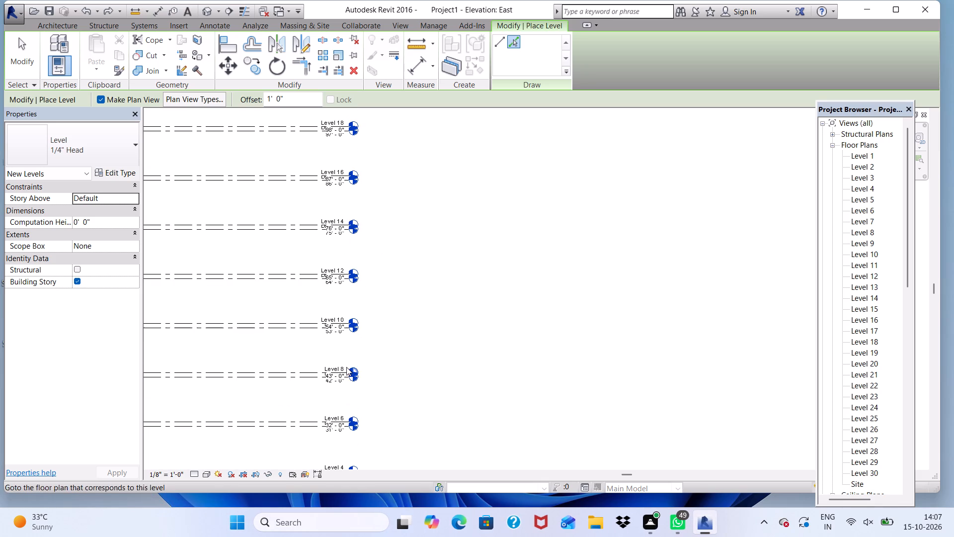
pyautogui.scroll(-2, 370, 312)
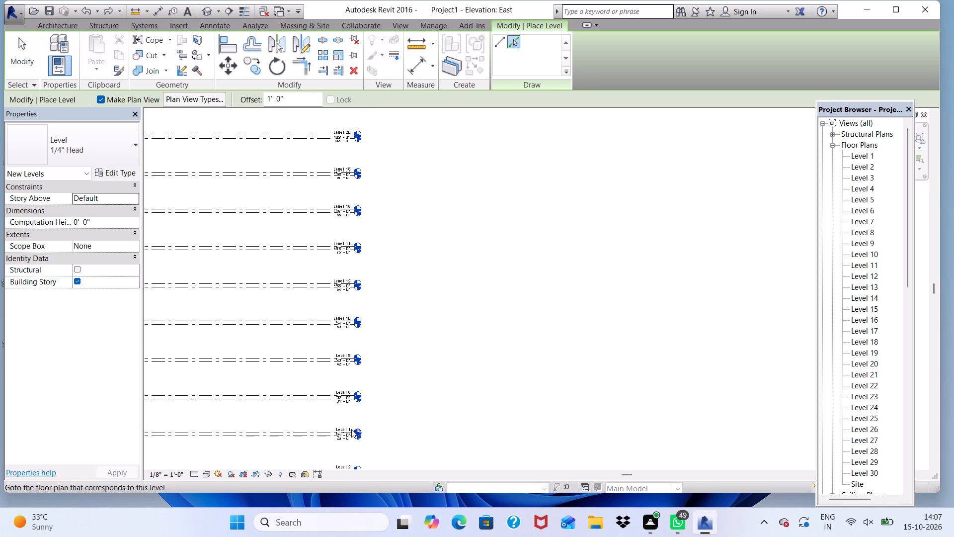
pyautogui.scroll(-2, 376, 334)
pyautogui.scroll(-3, 366, 277)
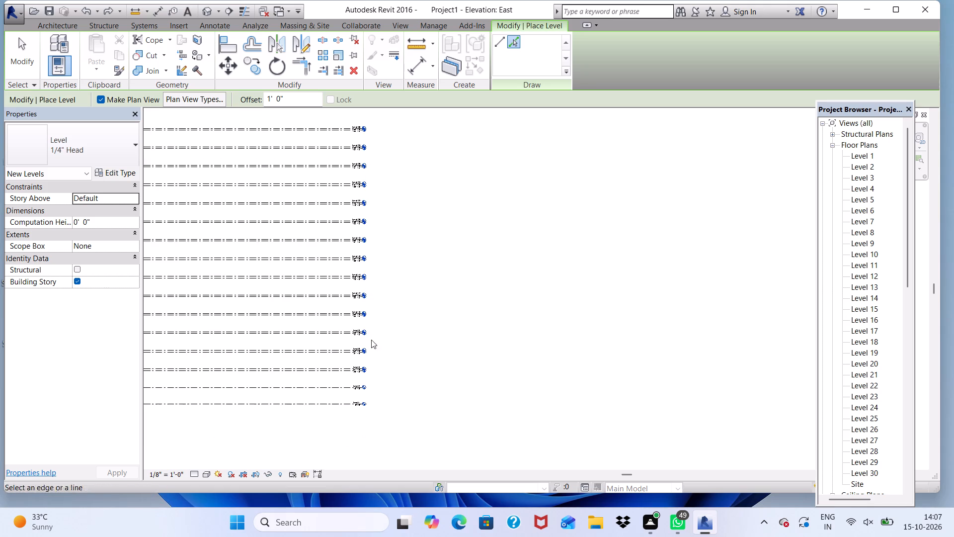
# Set the level offset to 10' and place a new level above Level 30 by picking its line.
pyautogui.scroll(6, 345, 373)
pyautogui.scroll(-11, 286, 298)
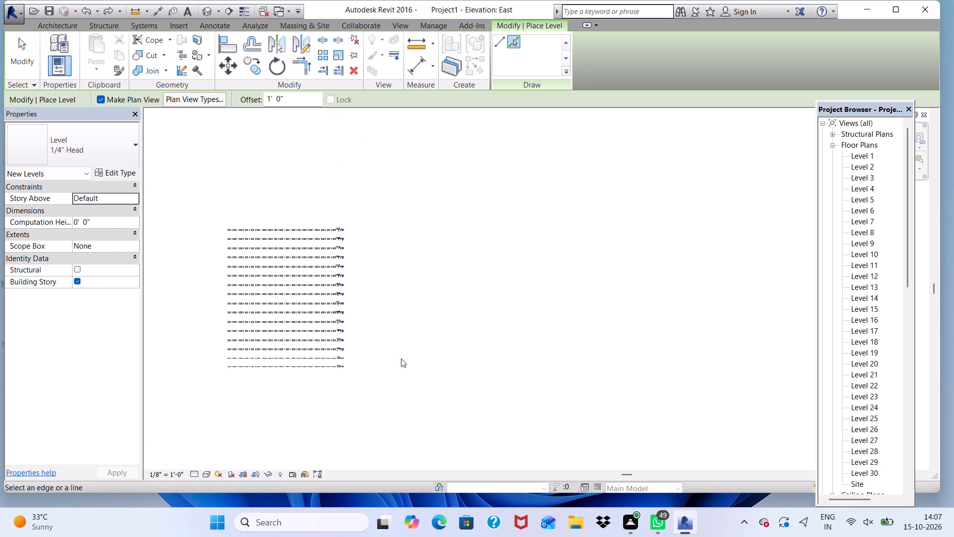
pyautogui.scroll(18, 274, 216)
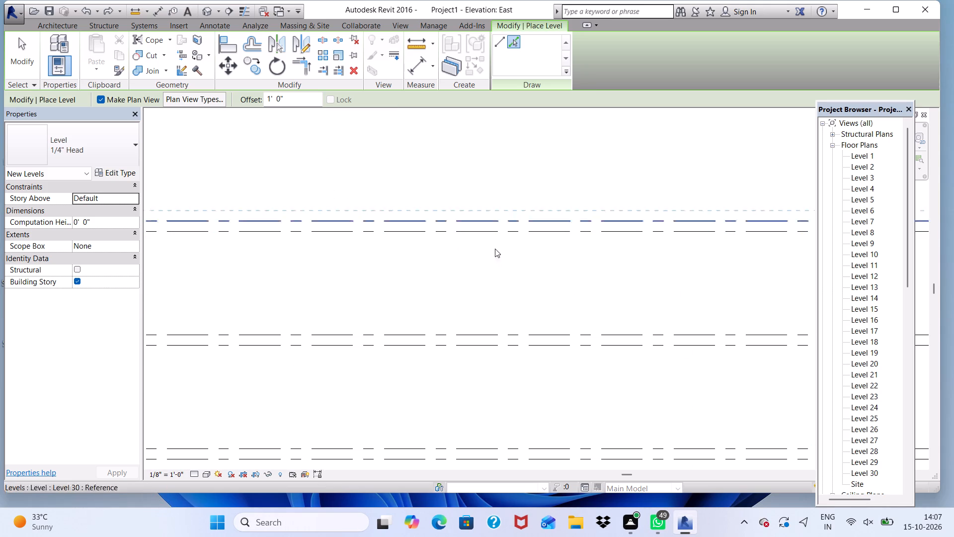
pyautogui.scroll(2, 415, 138)
pyautogui.click(292, 101)
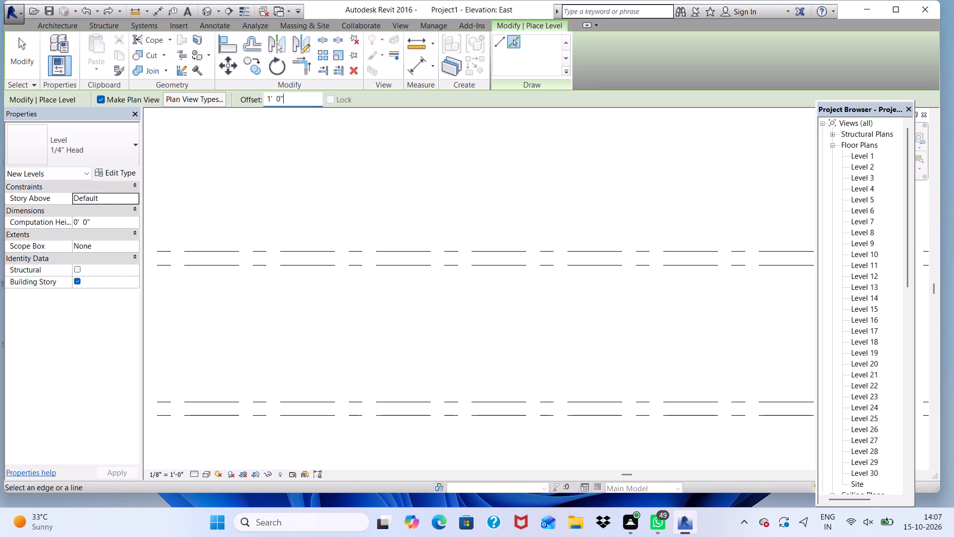
pyautogui.press('BackSpace')
pyautogui.press('BackSpace')
pyautogui.press('BackSpace')
pyautogui.press('BackSpace')
pyautogui.press('BackSpace')
pyautogui.press('BackSpace')
pyautogui.press('BackSpace')
pyautogui.press('BackSpace')
pyautogui.press('BackSpace')
pyautogui.press('BackSpace')
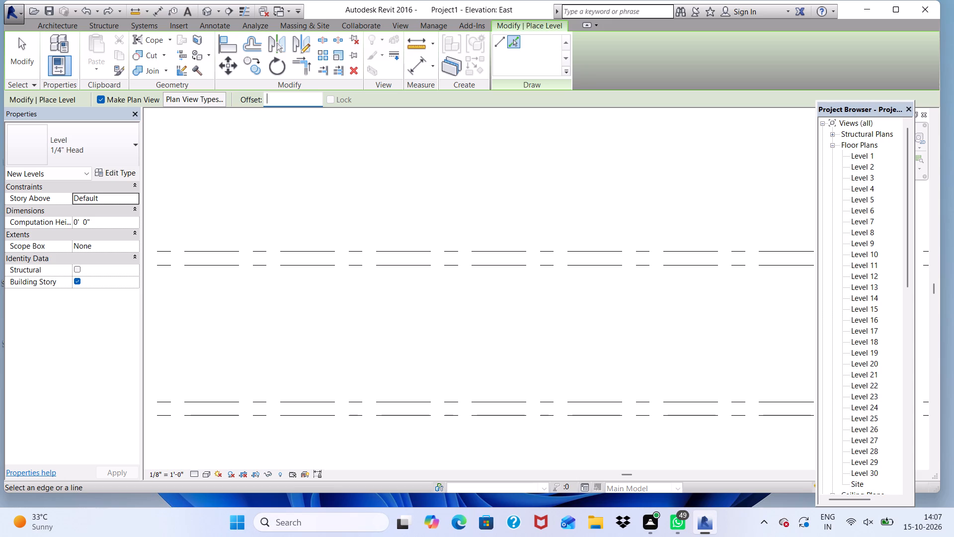
pyautogui.write('10')
pyautogui.press("'")
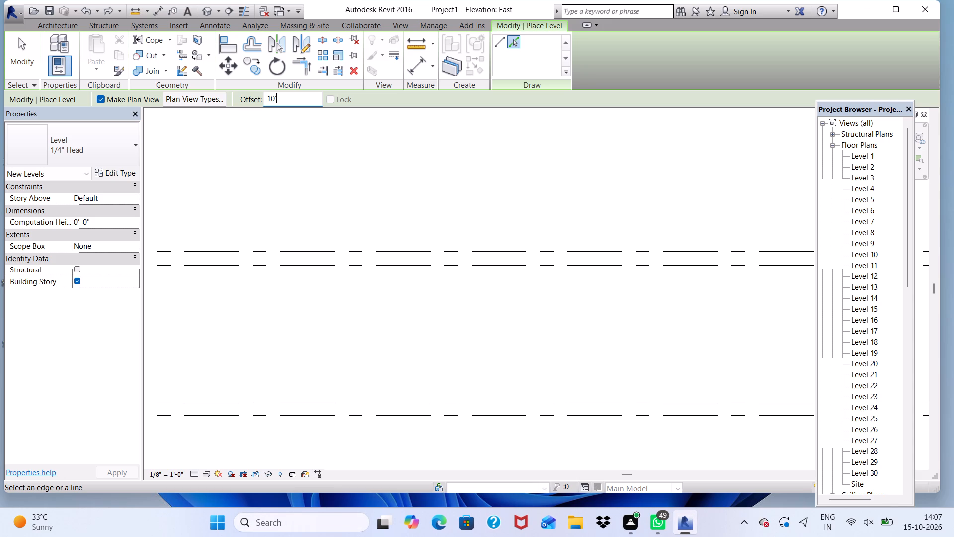
pyautogui.press('Return')
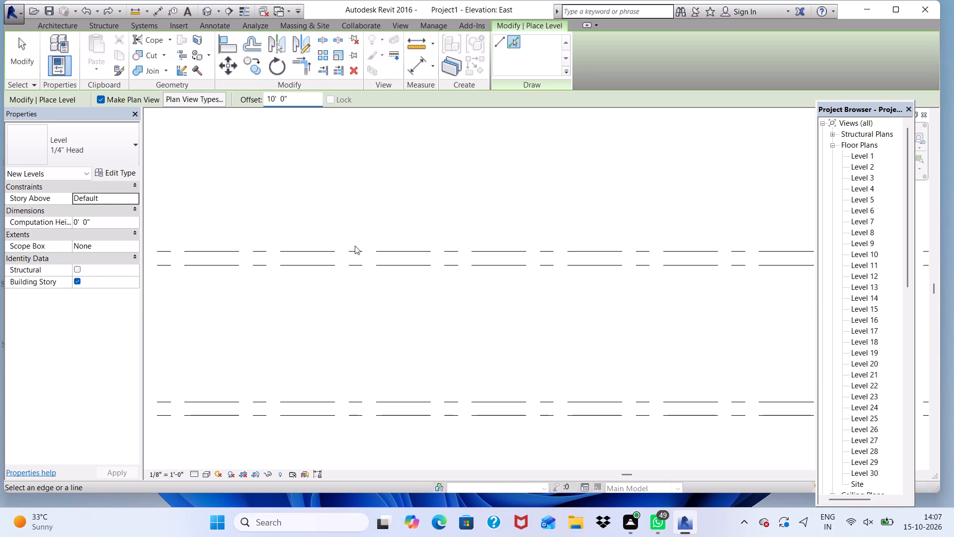
pyautogui.click(359, 248)
# Set the level offset to 1' and place a new level above Level 31 by picking its line.
pyautogui.scroll(-6, 359, 254)
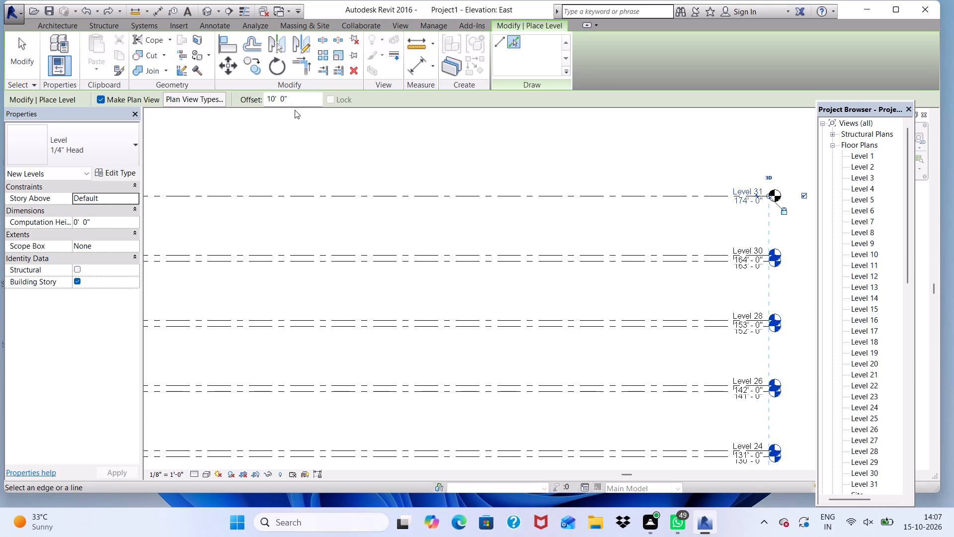
pyautogui.click(291, 93)
pyautogui.press('BackSpace')
pyautogui.press('BackSpace')
pyautogui.press('BackSpace')
pyautogui.press('BackSpace')
pyautogui.press('BackSpace')
pyautogui.press('BackSpace')
pyautogui.press('BackSpace')
pyautogui.press('BackSpace')
pyautogui.press('BackSpace')
pyautogui.press('BackSpace')
pyautogui.press('BackSpace')
pyautogui.press('BackSpace')
pyautogui.press('BackSpace')
pyautogui.press('BackSpace')
pyautogui.write("1'")
pyautogui.press('Return')
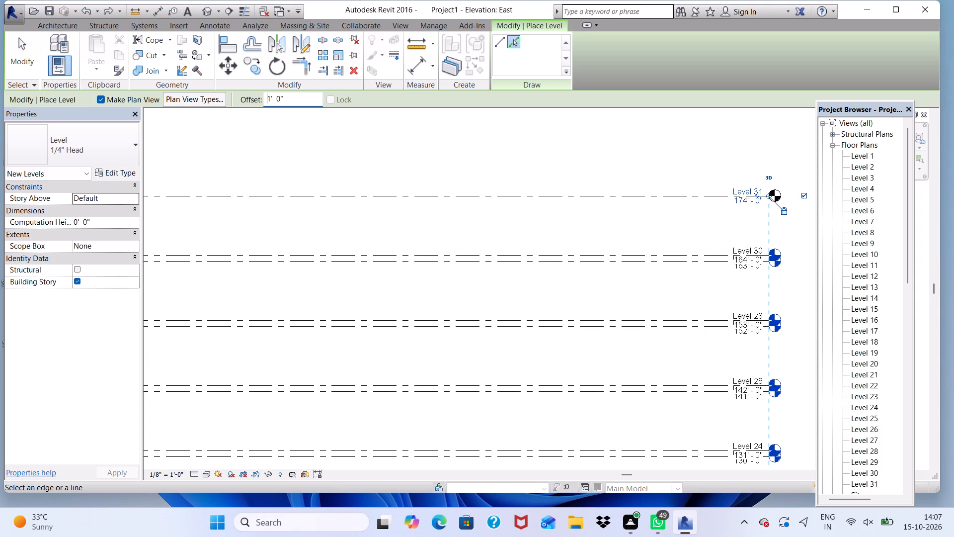
pyautogui.click(299, 193)
# Set the level offset to 10' and place a new level above Level 32 by picking its line.
pyautogui.scroll(-9, 299, 193)
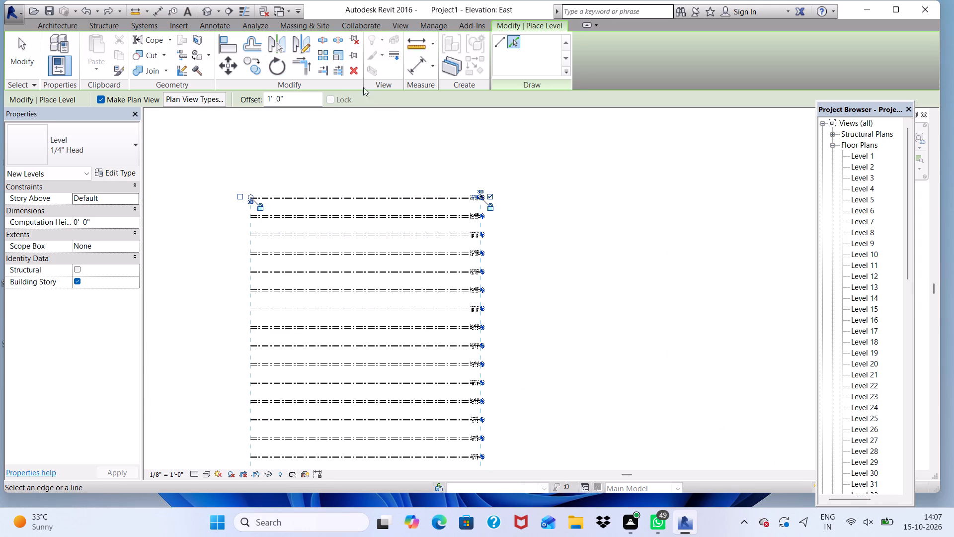
pyautogui.click(292, 93)
pyautogui.press('BackSpace')
pyautogui.press('BackSpace')
pyautogui.press('BackSpace')
pyautogui.press('BackSpace')
pyautogui.press('BackSpace')
pyautogui.press('BackSpace')
pyautogui.press('BackSpace')
pyautogui.press('BackSpace')
pyautogui.press('BackSpace')
pyautogui.press('BackSpace')
pyautogui.press('BackSpace')
pyautogui.press('BackSpace')
pyautogui.press('BackSpace')
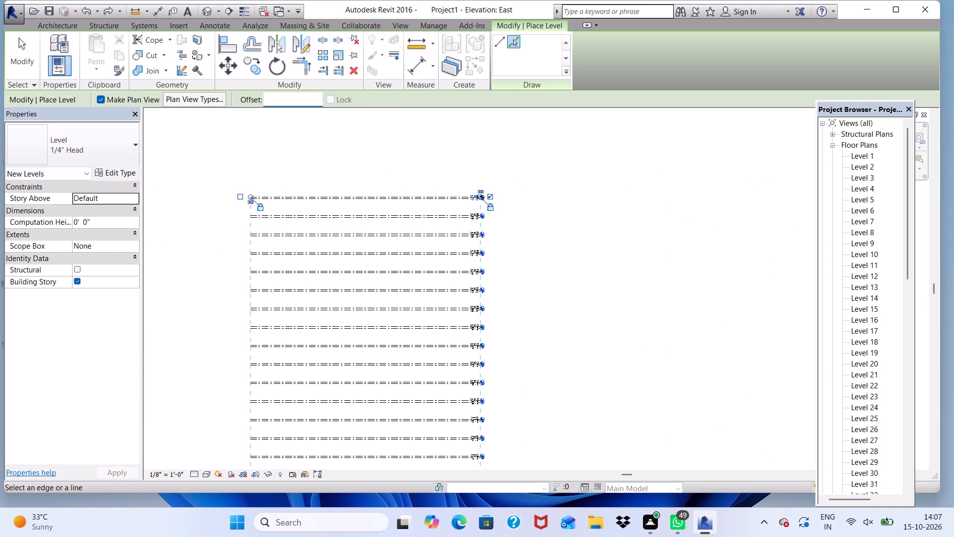
pyautogui.write("10'")
pyautogui.press('Return')
pyautogui.scroll(2, 255, 247)
pyautogui.scroll(5, 318, 179)
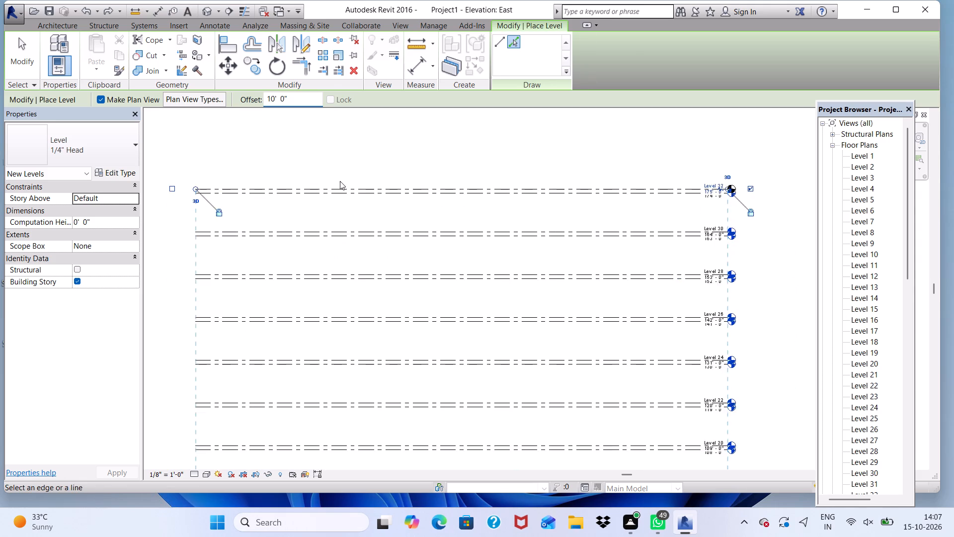
pyautogui.scroll(2, 340, 181)
pyautogui.click(341, 190)
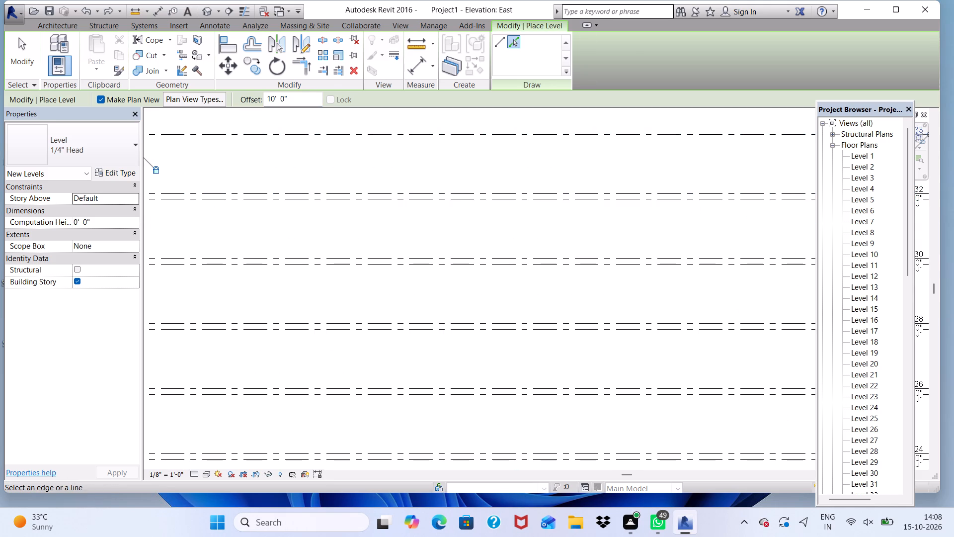
# Set the level offset to 1' and place a new level above Level 33 by picking its line.
pyautogui.click(305, 97)
pyautogui.press('BackSpace')
pyautogui.press('BackSpace')
pyautogui.press('BackSpace')
pyautogui.press('BackSpace')
pyautogui.press('BackSpace')
pyautogui.press('BackSpace')
pyautogui.press('BackSpace')
pyautogui.press('BackSpace')
pyautogui.press('BackSpace')
pyautogui.press('BackSpace')
pyautogui.press('BackSpace')
pyautogui.press('BackSpace')
pyautogui.press('BackSpace')
pyautogui.press('BackSpace')
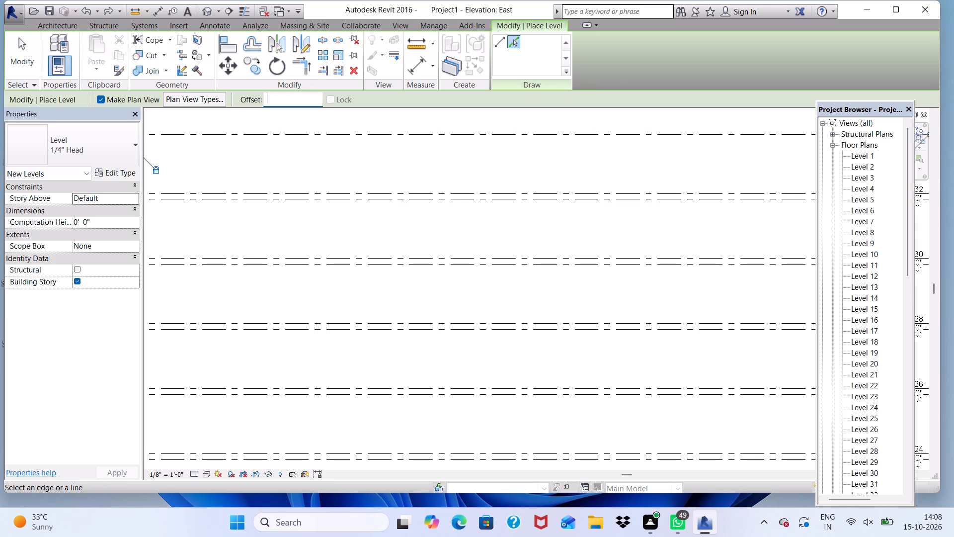
pyautogui.write("1'")
pyautogui.press('Return')
pyautogui.scroll(3, 258, 156)
pyautogui.scroll(-6, 259, 145)
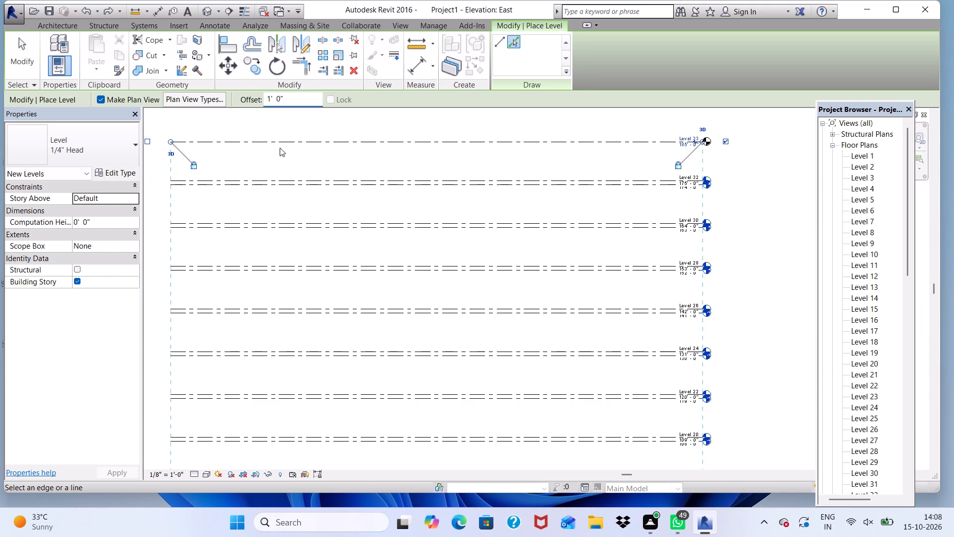
pyautogui.scroll(4, 284, 135)
pyautogui.click(287, 142)
# Examine the whole stack of levels in the East elevation, from the topmost level down to Level 1.
pyautogui.scroll(-8, 288, 145)
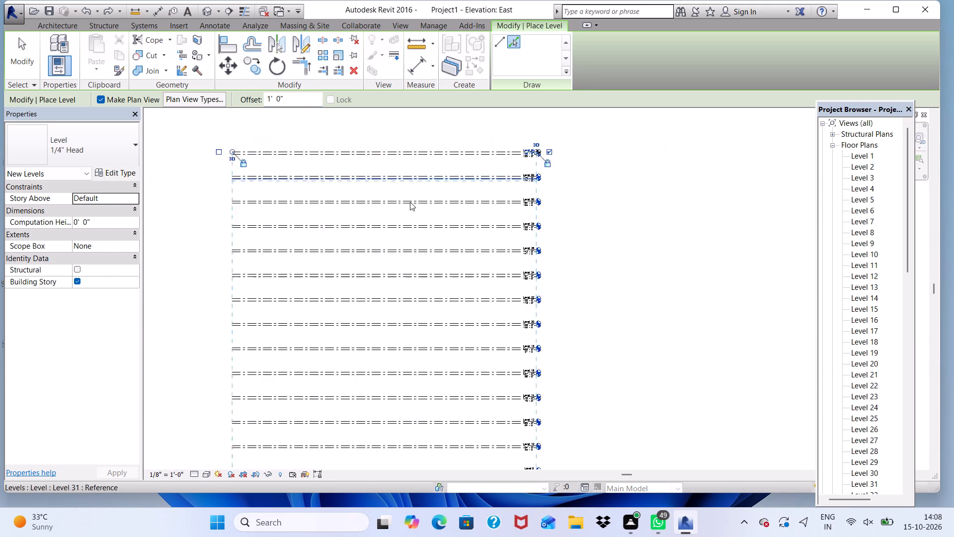
pyautogui.scroll(-6, 410, 202)
pyautogui.scroll(6, 463, 228)
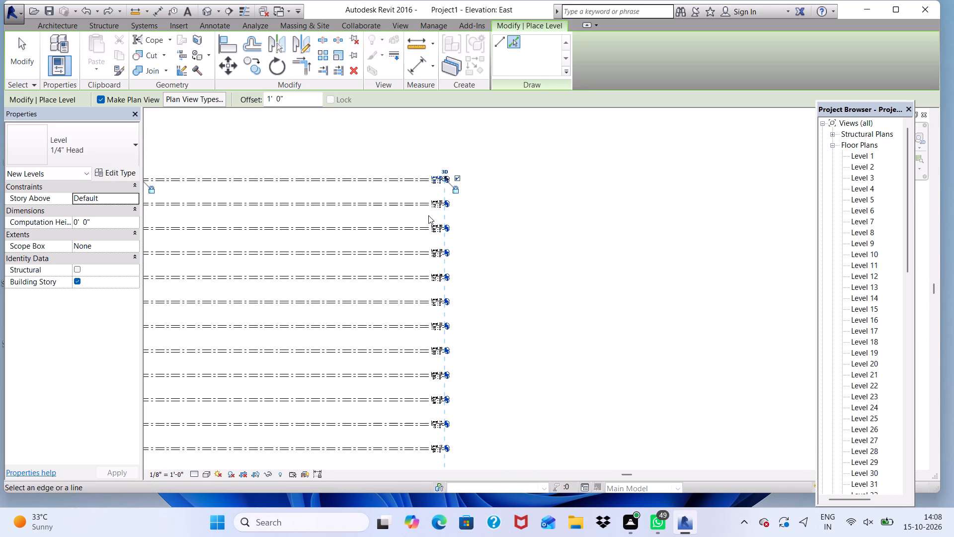
pyautogui.press('Escape')
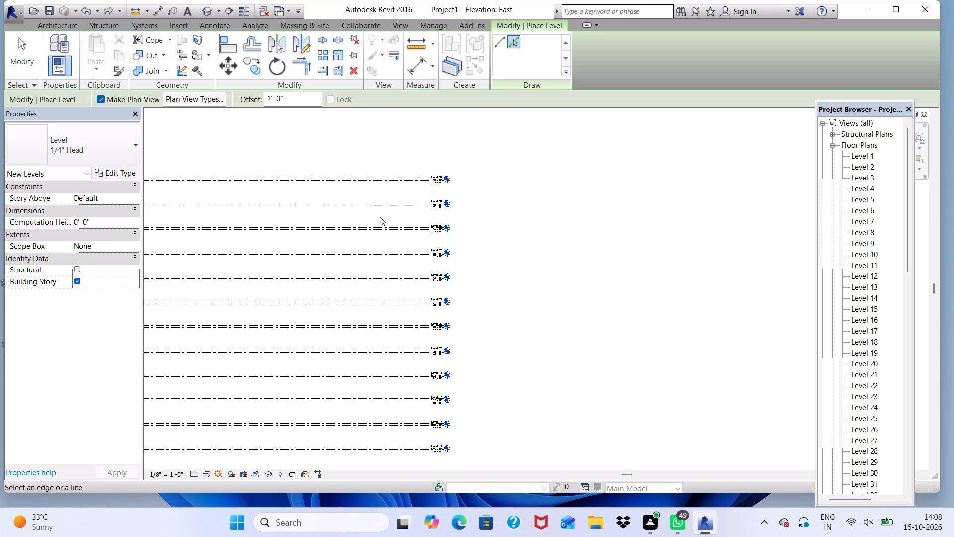
pyautogui.scroll(-3, 354, 233)
pyautogui.scroll(6, 251, 346)
pyautogui.scroll(-5, 274, 203)
pyautogui.scroll(-1, 357, 206)
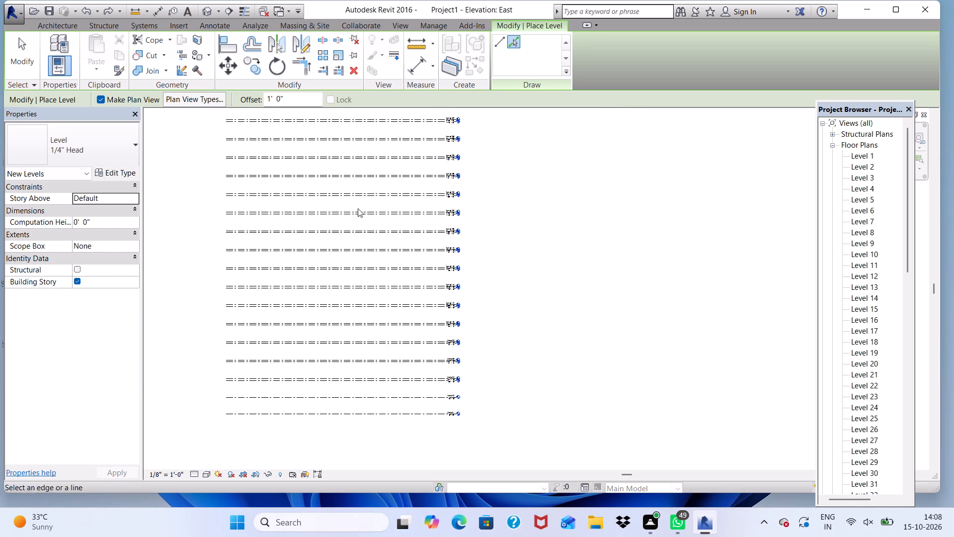
pyautogui.moveTo(359, 211); pyautogui.dragTo(375, 337, button='middle')
pyautogui.scroll(7, 377, 349)
pyautogui.scroll(-9, 360, 250)
pyautogui.scroll(3, 335, 372)
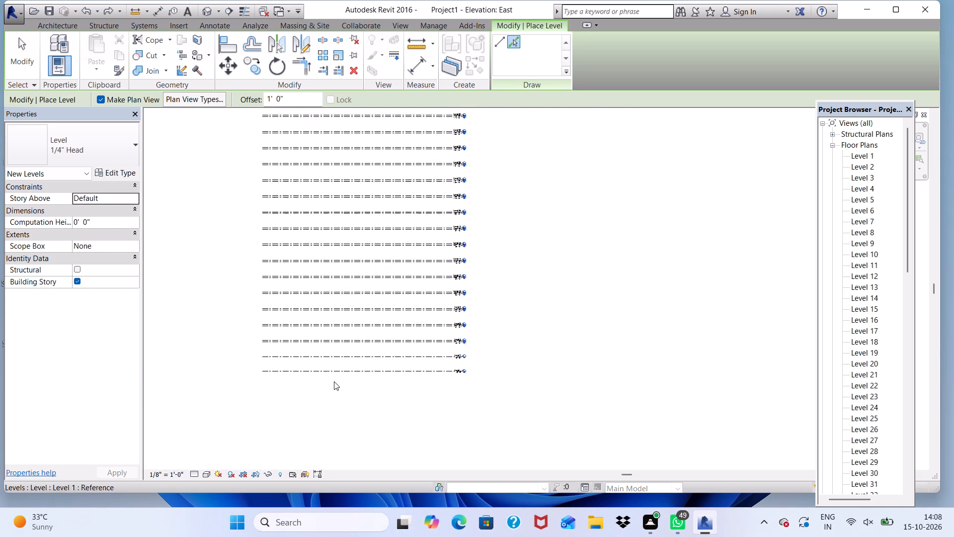
pyautogui.scroll(3, 334, 381)
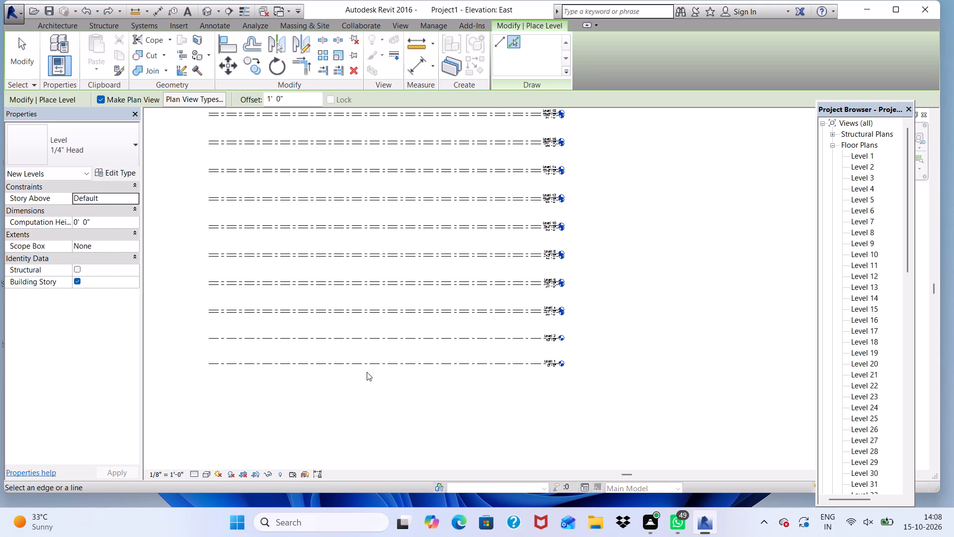
pyautogui.scroll(2, 349, 297)
pyautogui.scroll(-8, 358, 358)
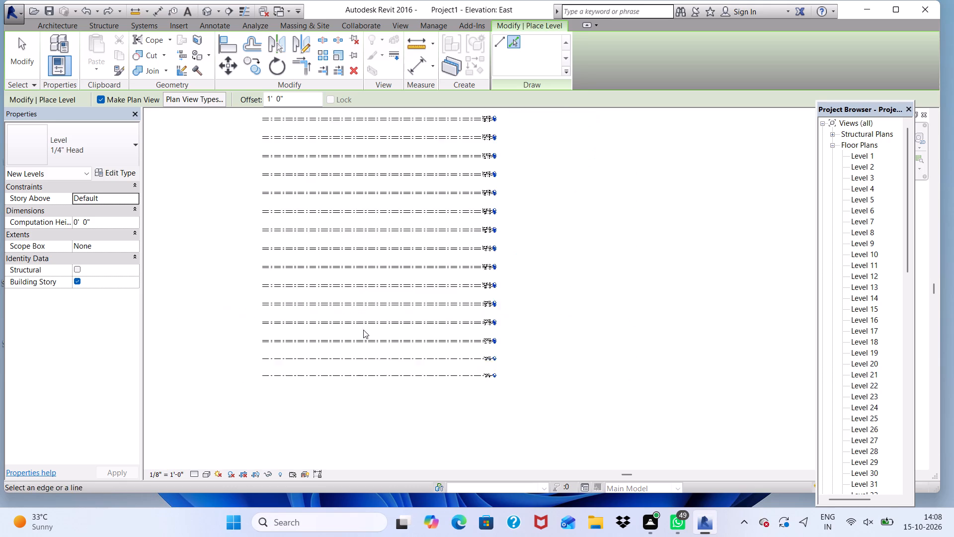
pyautogui.scroll(-3, 363, 330)
pyautogui.scroll(7, 375, 239)
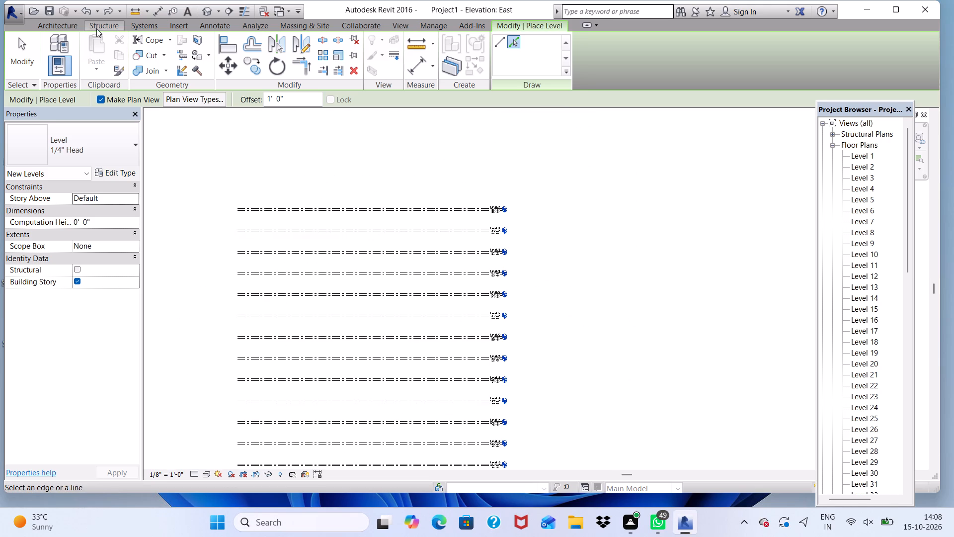
# Open the Level 1 floor plan view.
pyautogui.click(56, 23)
pyautogui.scroll(-2, 432, 237)
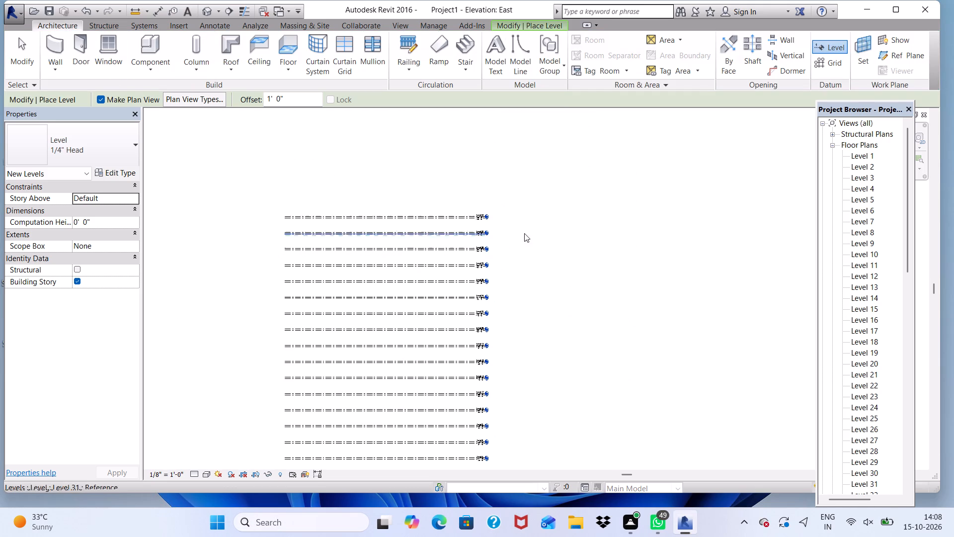
pyautogui.doubleClick(857, 155)
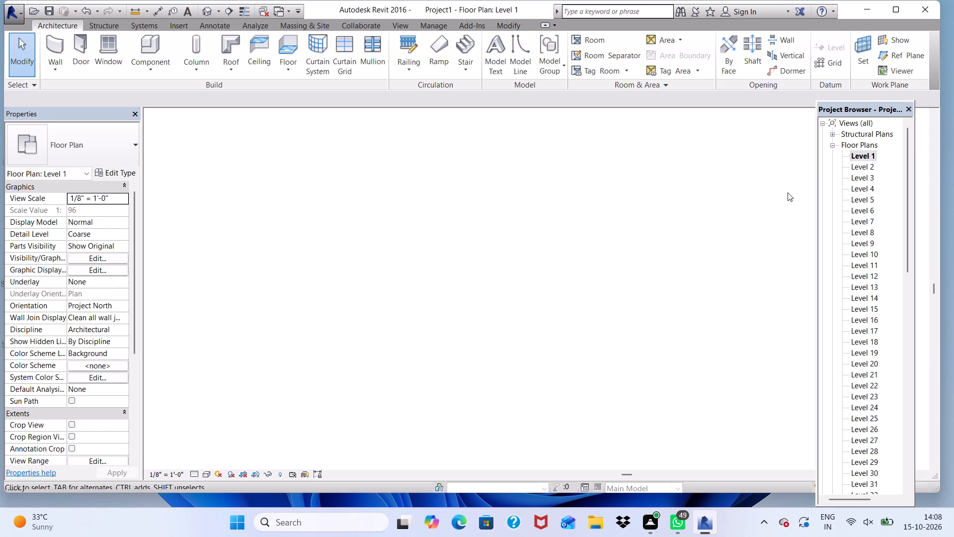
# Create a Generic - 12" floor on Level 1 with a rectangular boundary about 152' by 116' inside the four elevation markers.
pyautogui.scroll(-8, 788, 192)
pyautogui.scroll(13, 550, 215)
pyautogui.scroll(-9, 509, 287)
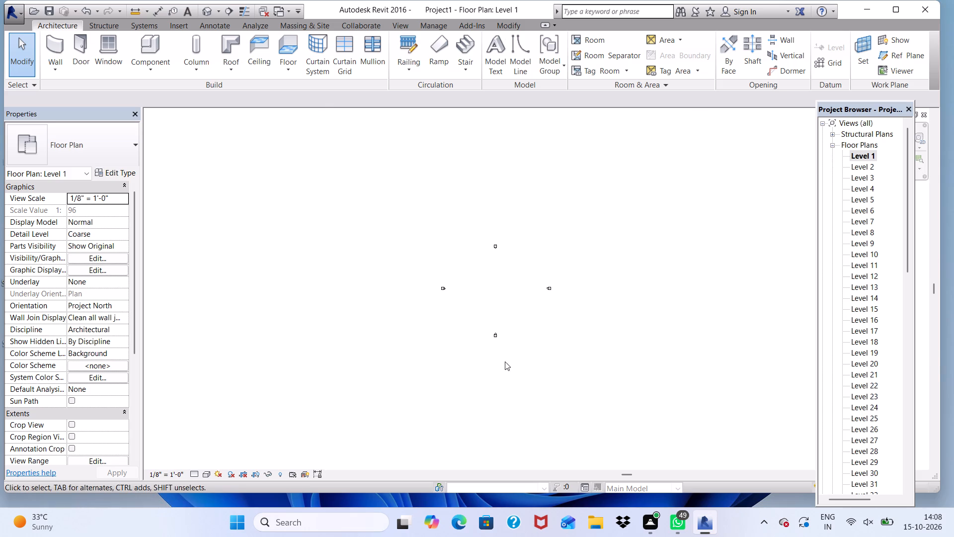
pyautogui.scroll(11, 515, 300)
pyautogui.scroll(-4, 501, 297)
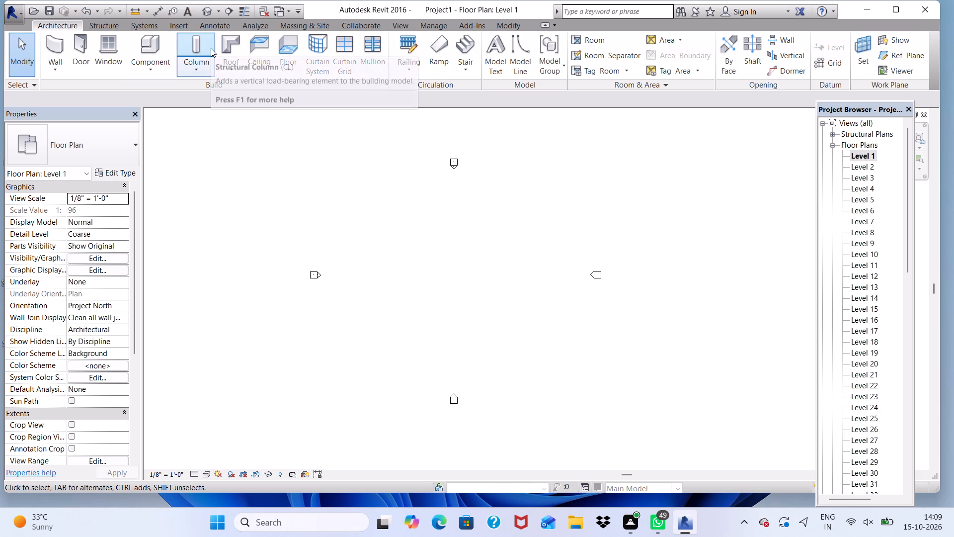
pyautogui.click(285, 41)
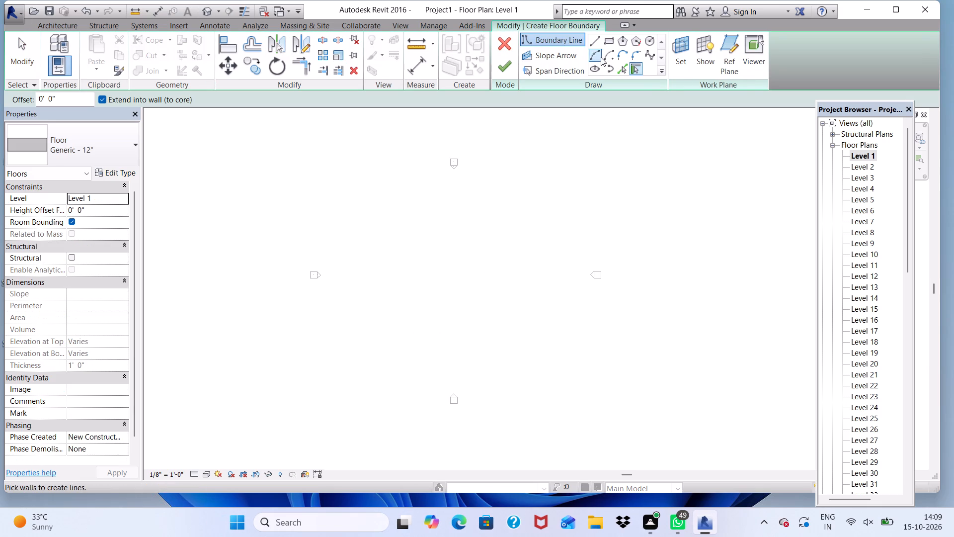
pyautogui.click(605, 42)
pyautogui.scroll(5, 449, 227)
pyautogui.scroll(-5, 389, 186)
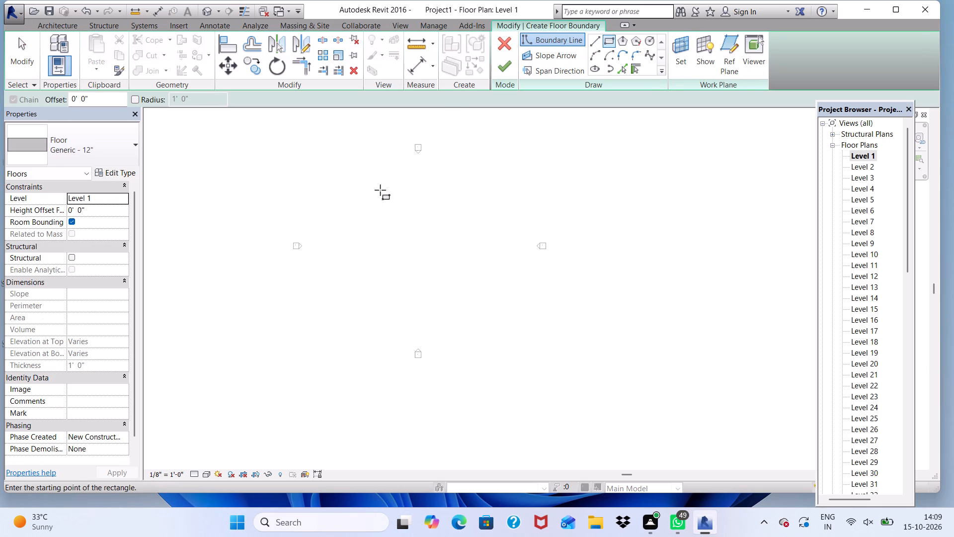
pyautogui.scroll(-3, 380, 190)
pyautogui.scroll(5, 342, 194)
pyautogui.click(295, 180)
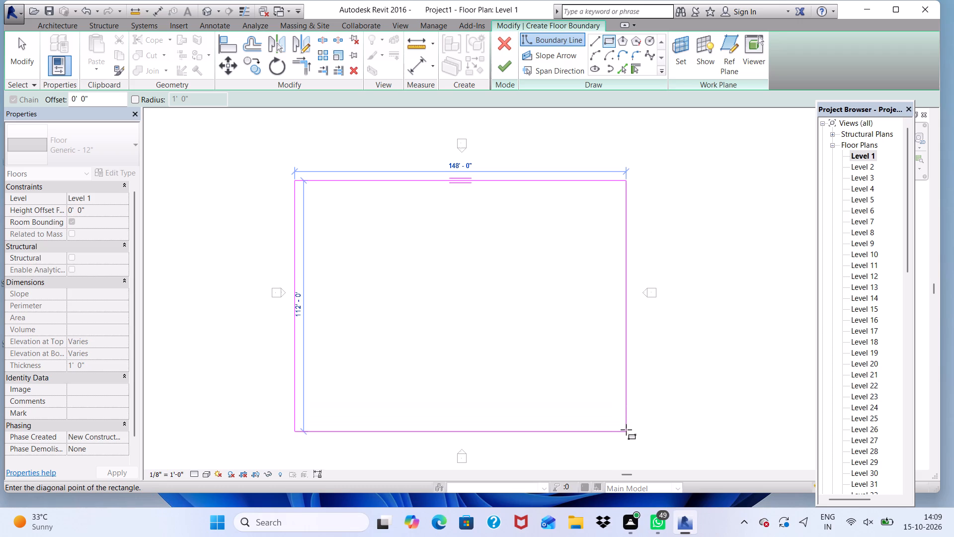
pyautogui.moveTo(634, 437); pyautogui.dragTo(632, 431)
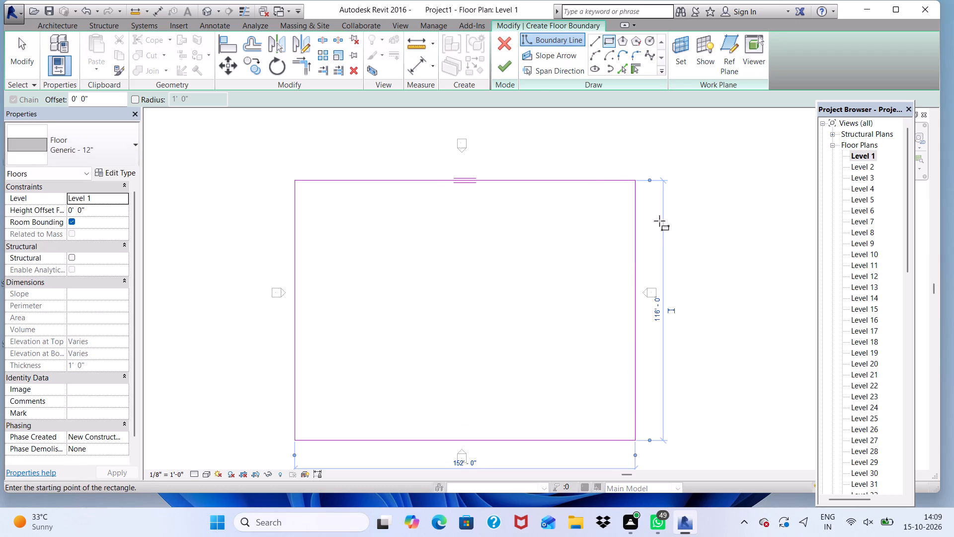
pyautogui.click(501, 70)
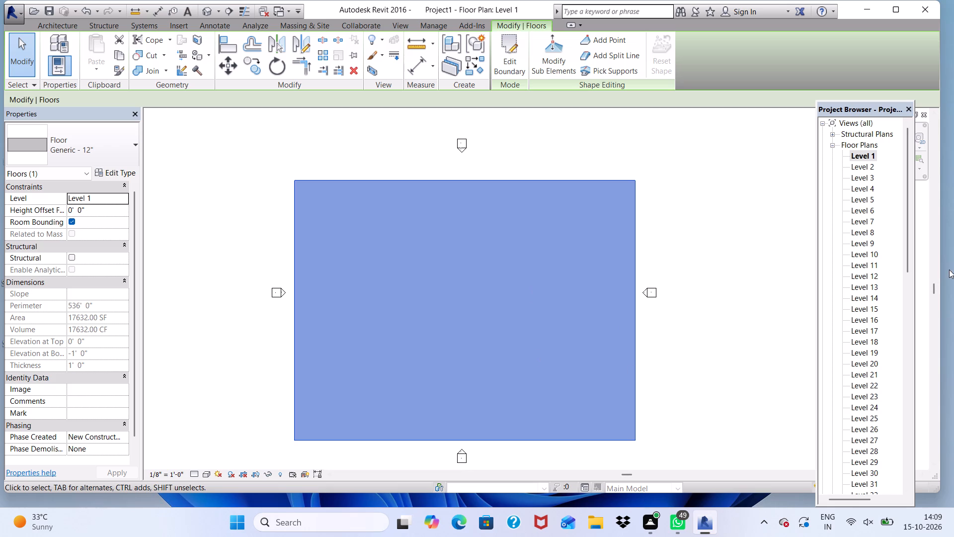
# Open the default 3D view and set its visual style to Realistic.
pyautogui.scroll(-9, 831, 245)
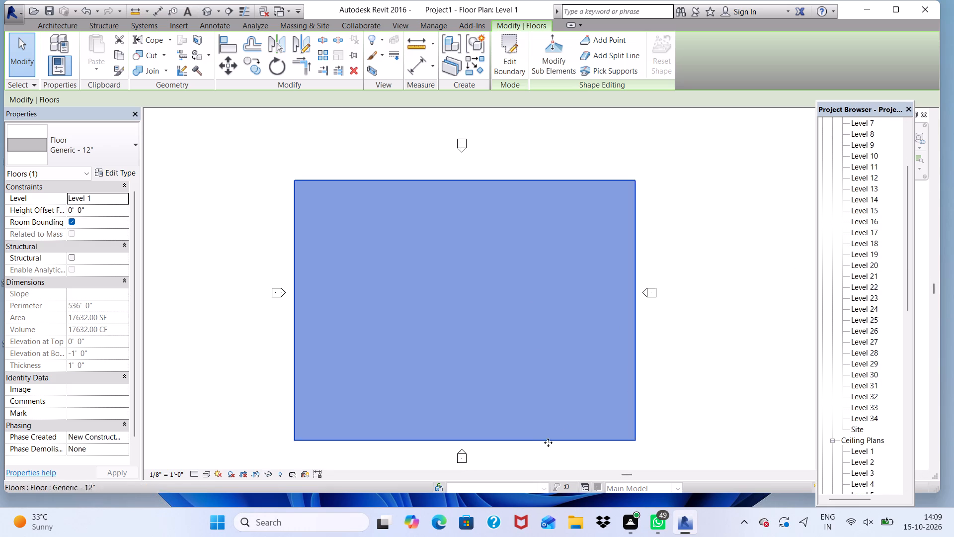
pyautogui.click(510, 156)
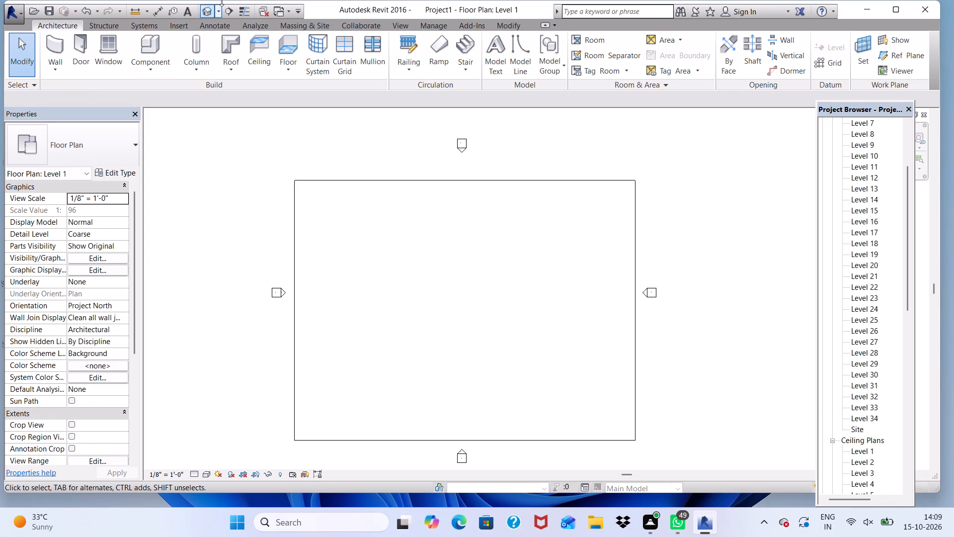
pyautogui.click(209, 13)
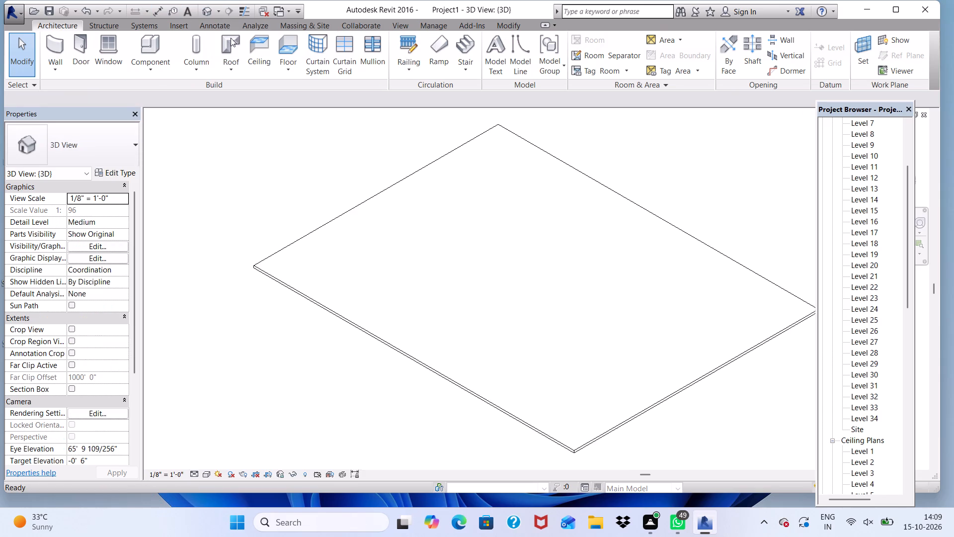
pyautogui.scroll(4, 341, 271)
pyautogui.scroll(-4, 312, 243)
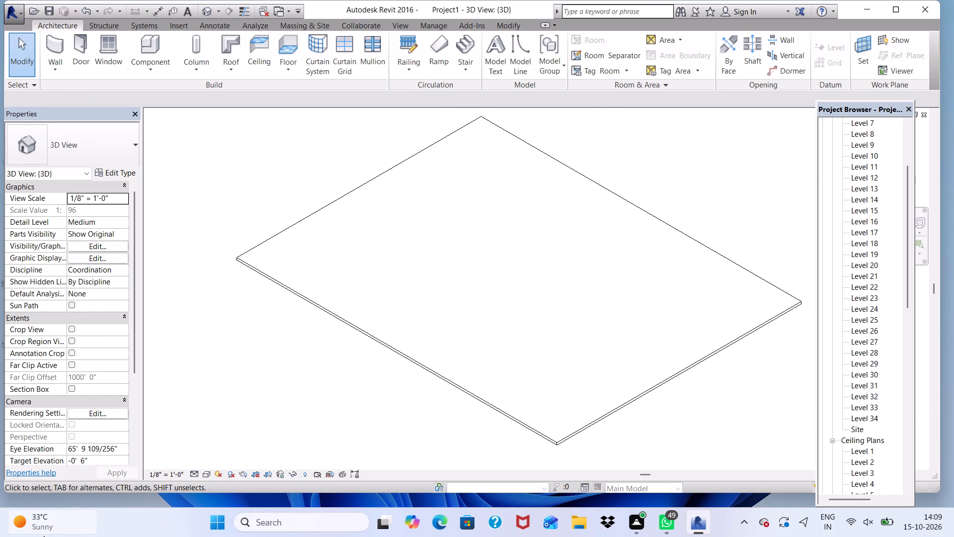
pyautogui.click(202, 475)
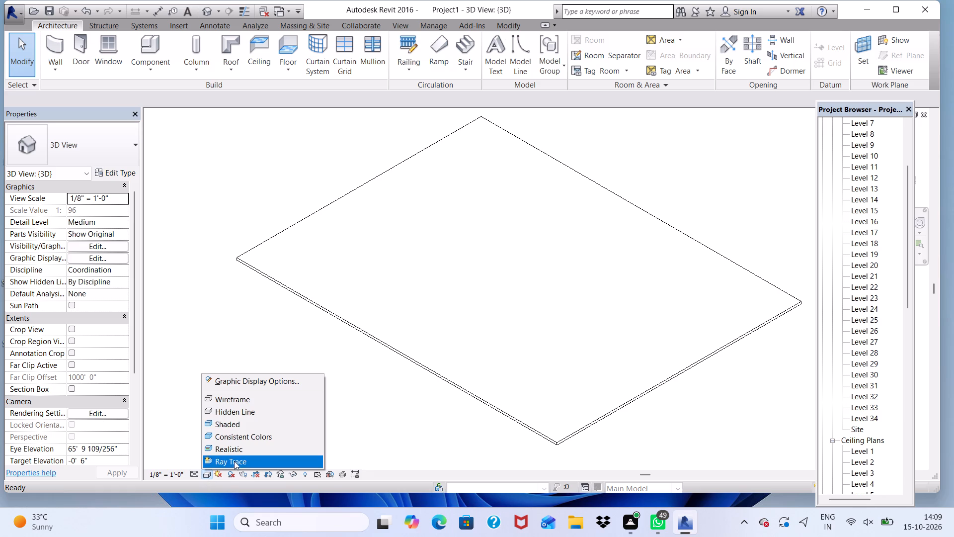
pyautogui.click(238, 451)
# Examine the Level 1 floor slab in the 3D view, up close and as a whole.
pyautogui.scroll(4, 435, 306)
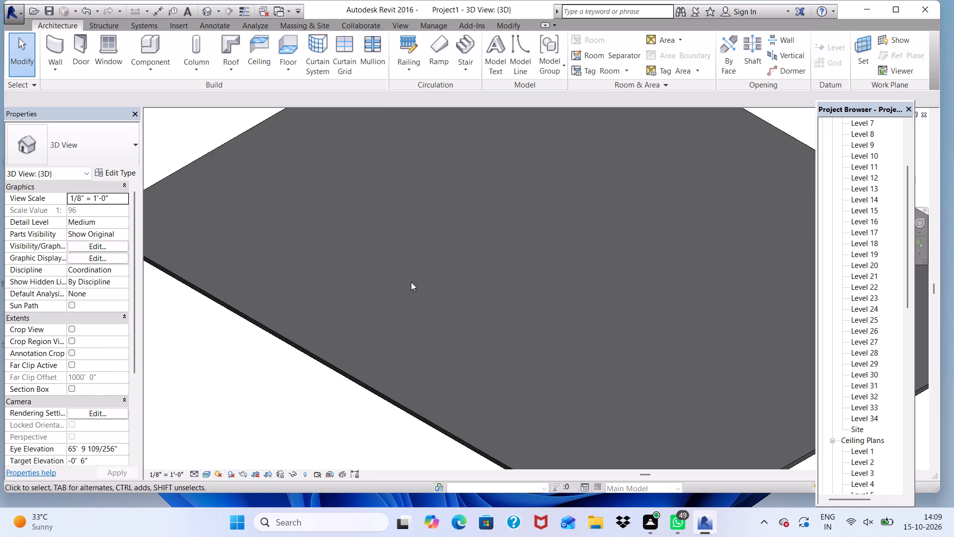
pyautogui.scroll(-5, 401, 281)
pyautogui.scroll(6, 381, 284)
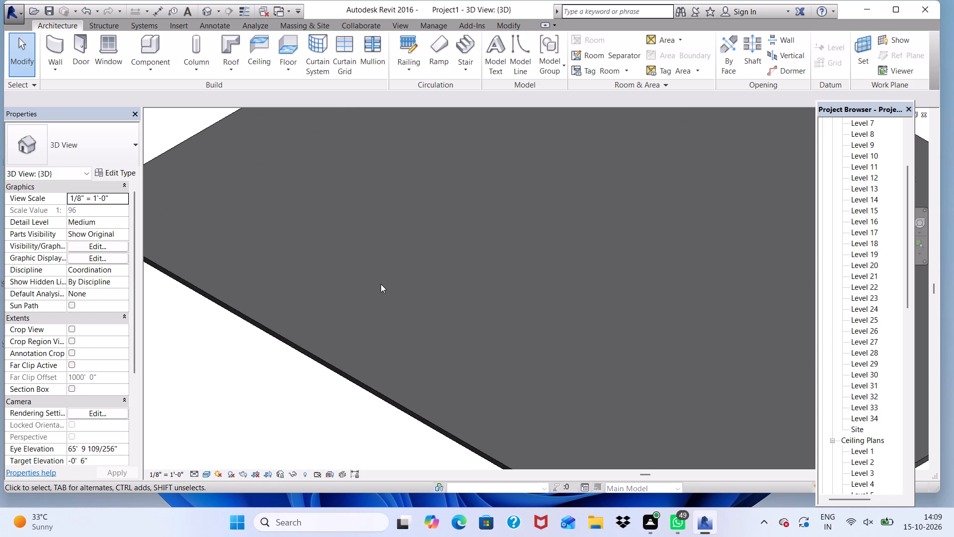
pyautogui.scroll(-3, 381, 284)
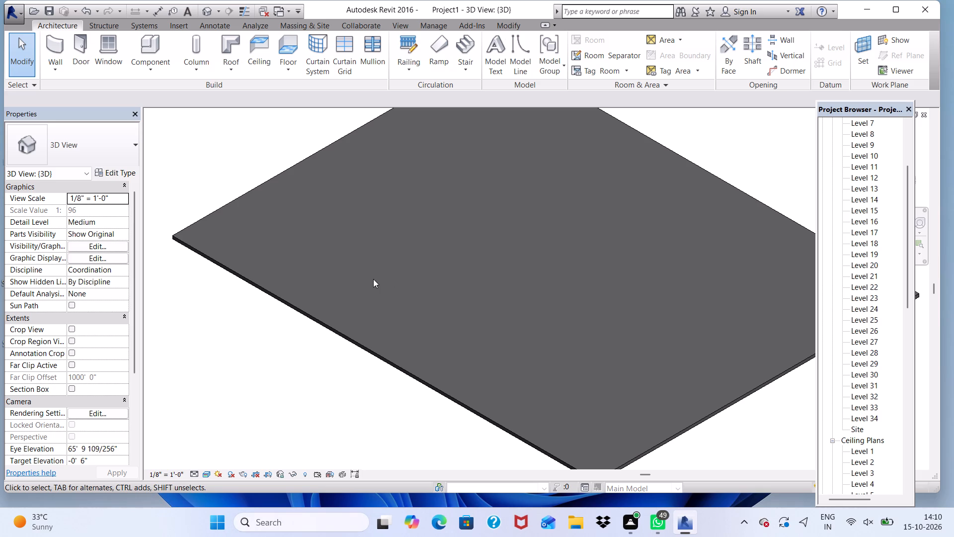
pyautogui.scroll(3, 286, 318)
pyautogui.scroll(-5, 217, 279)
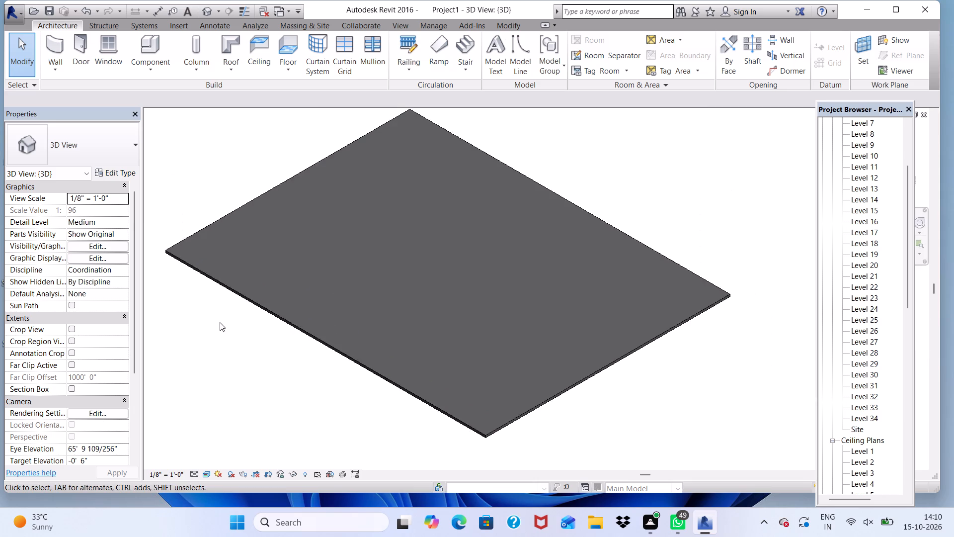
pyautogui.scroll(-1, 192, 274)
pyautogui.scroll(3, 206, 302)
pyautogui.scroll(-5, 227, 215)
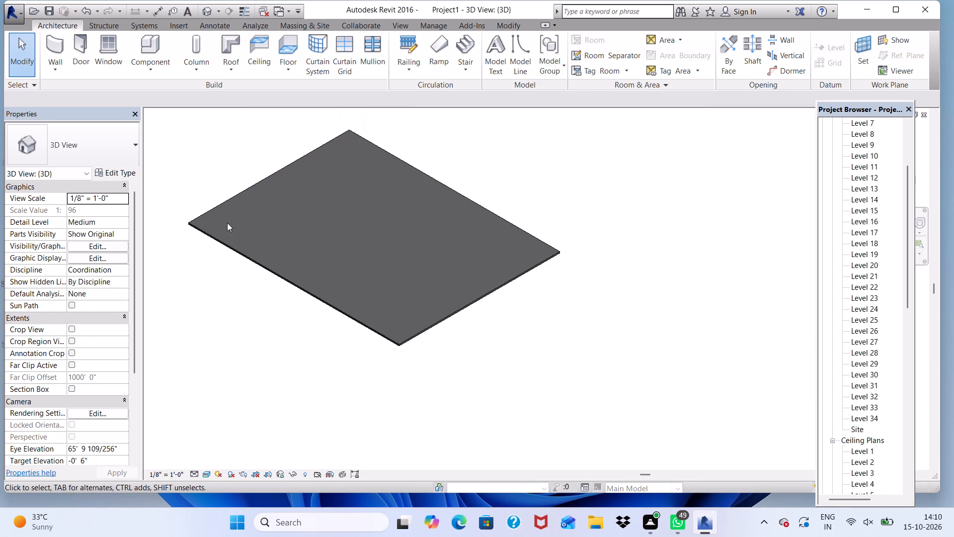
pyautogui.scroll(4, 229, 233)
pyautogui.scroll(-1, 838, 156)
pyautogui.scroll(3, 855, 174)
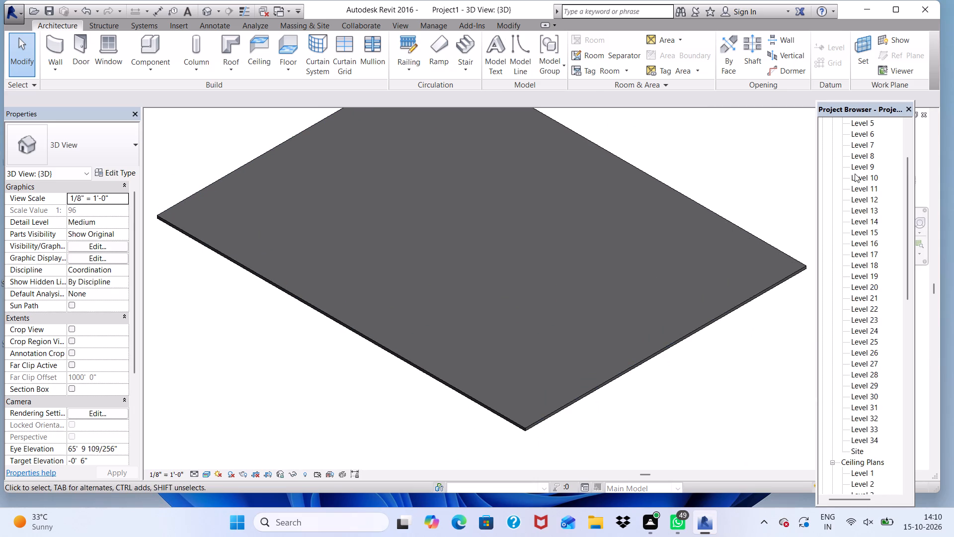
# Return to the Level 1 floor plan view with the whole floor outline in sight.
pyautogui.scroll(8, 857, 162)
pyautogui.doubleClick(860, 156)
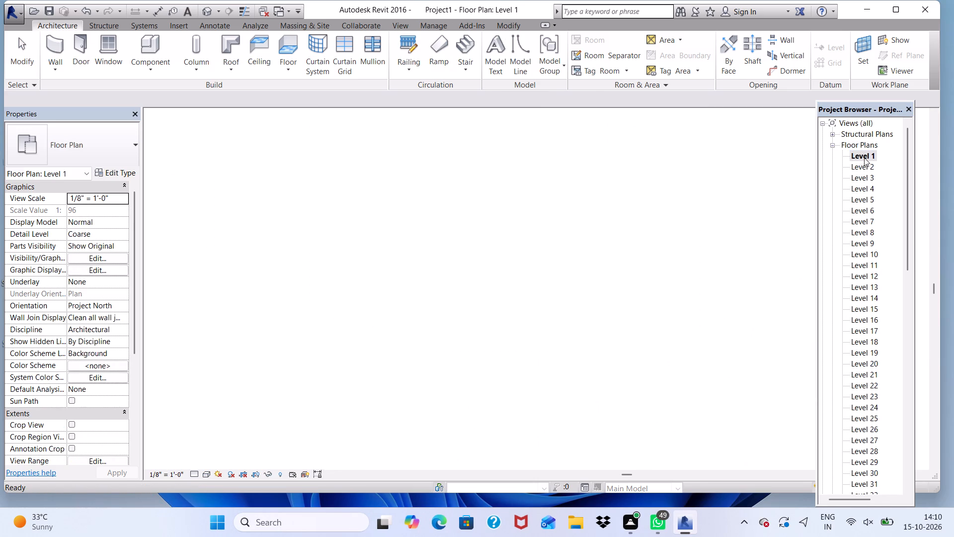
pyautogui.scroll(-8, 737, 170)
pyautogui.scroll(11, 608, 249)
pyautogui.scroll(-5, 477, 269)
pyautogui.scroll(-1, 336, 296)
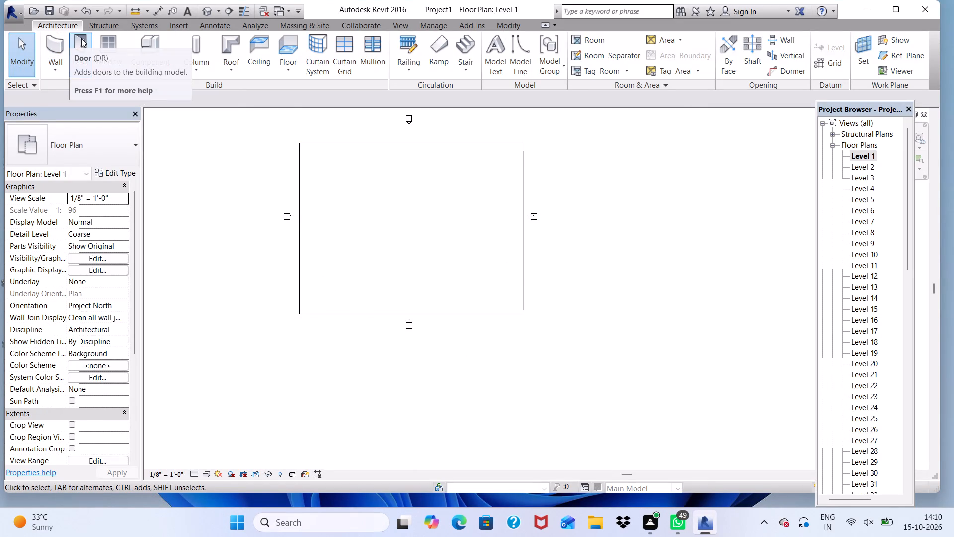
# Draw a rectangle of Generic - 8" walls, 10' high and about 128' by 100', inside the Level 1 floor edge.
pyautogui.click(54, 46)
pyautogui.click(515, 32)
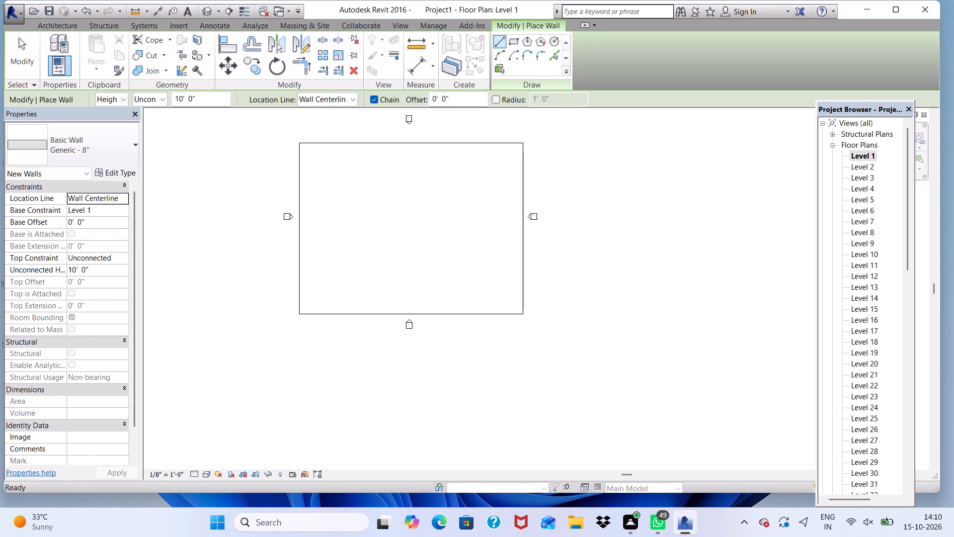
pyautogui.scroll(4, 388, 182)
pyautogui.click(513, 41)
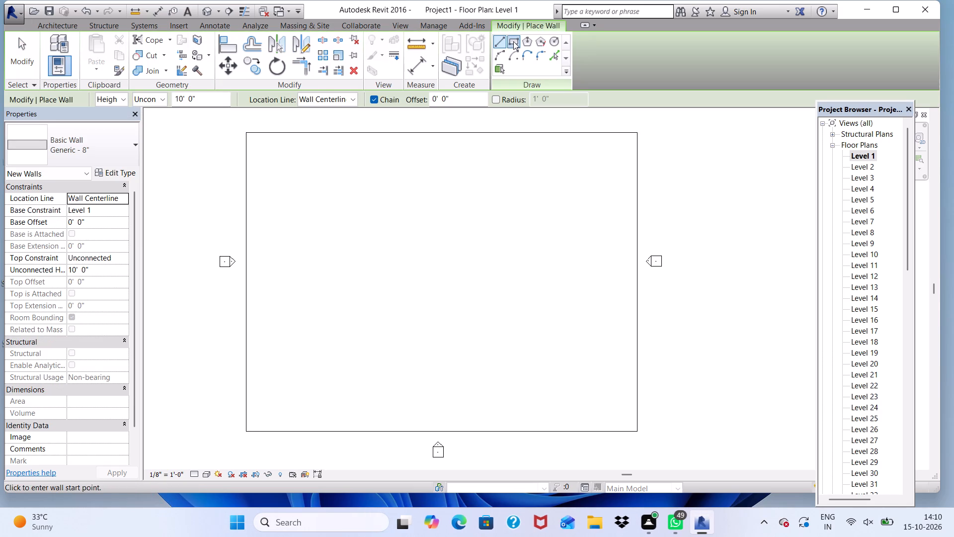
pyautogui.click(269, 147)
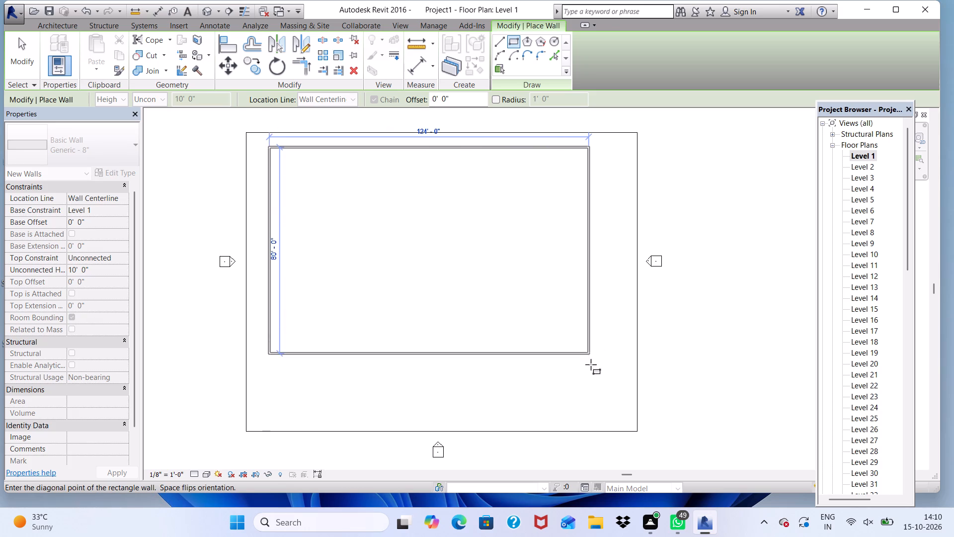
pyautogui.click(601, 402)
pyautogui.press('space')
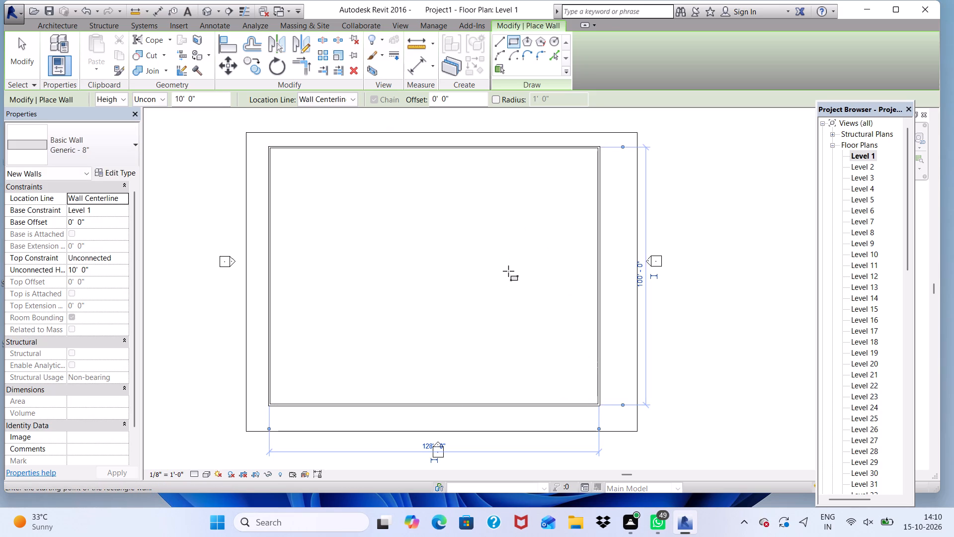
pyautogui.scroll(2, 484, 289)
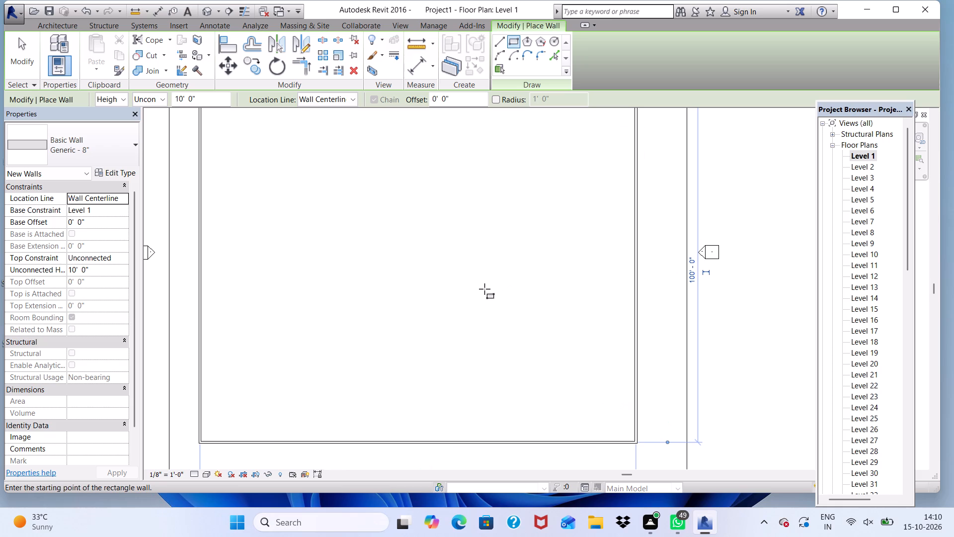
pyautogui.press('space')
pyautogui.press('space')
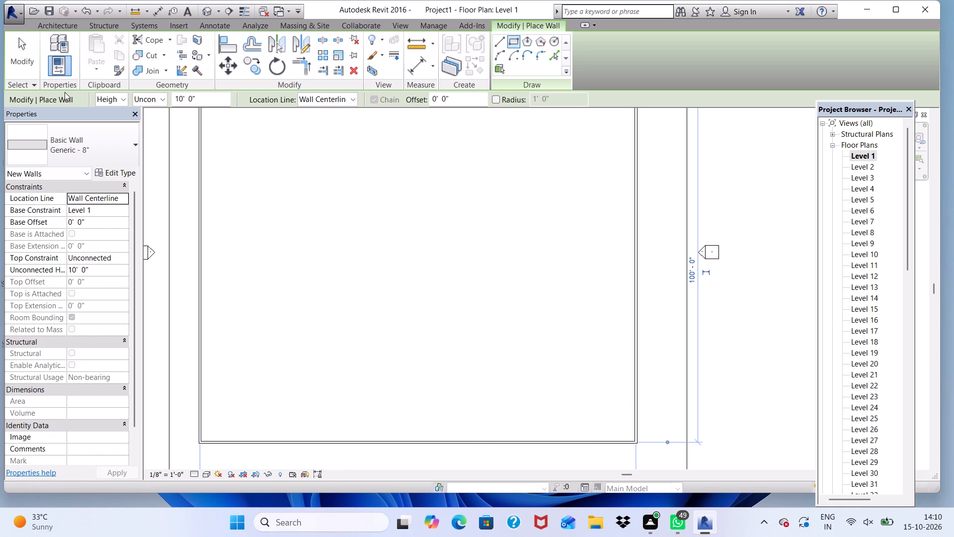
pyautogui.press('Escape')
pyautogui.press('Escape')
# Shorten the south wall to about 42' by pulling its east end back toward the west corner.
pyautogui.scroll(-3, 295, 209)
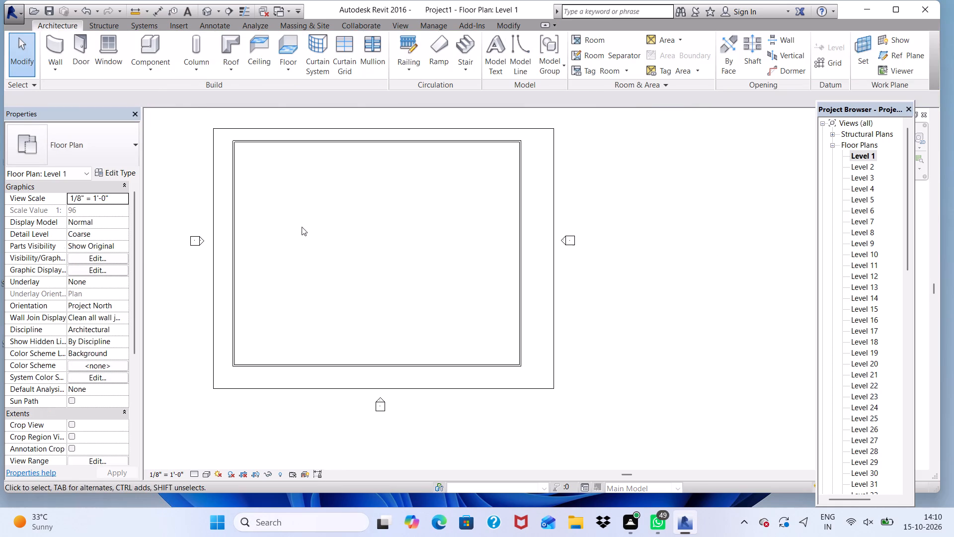
pyautogui.moveTo(303, 230); pyautogui.dragTo(330, 324)
pyautogui.press('space')
pyautogui.scroll(7, 345, 363)
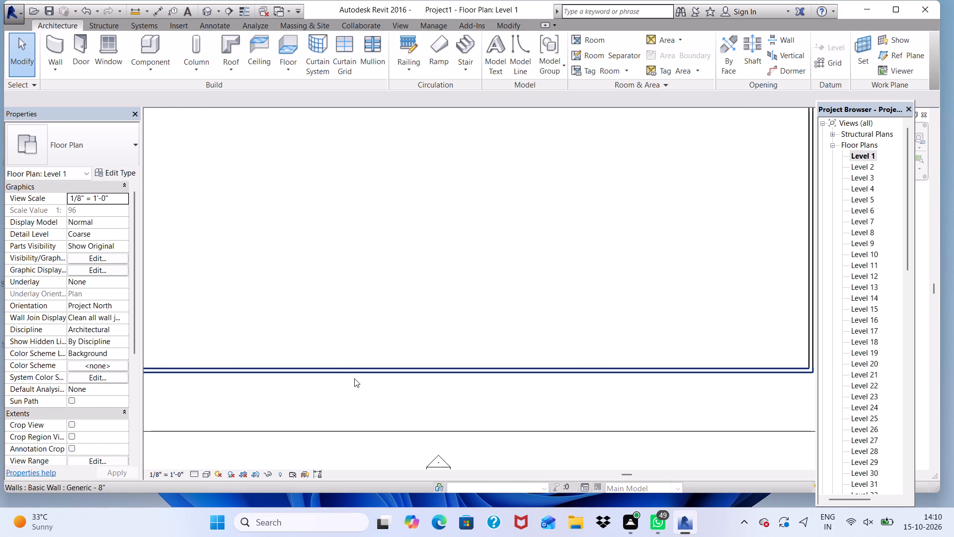
pyautogui.click(361, 369)
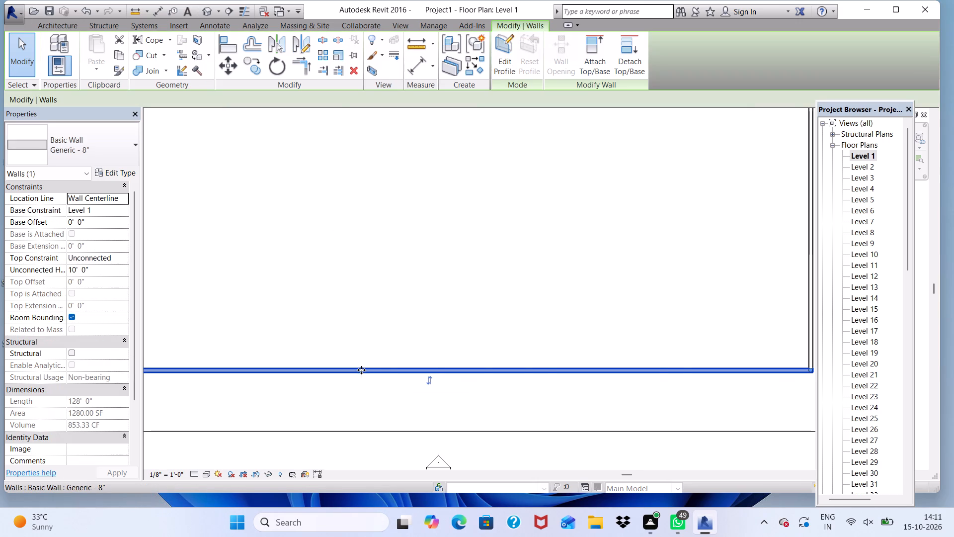
pyautogui.scroll(-5, 676, 373)
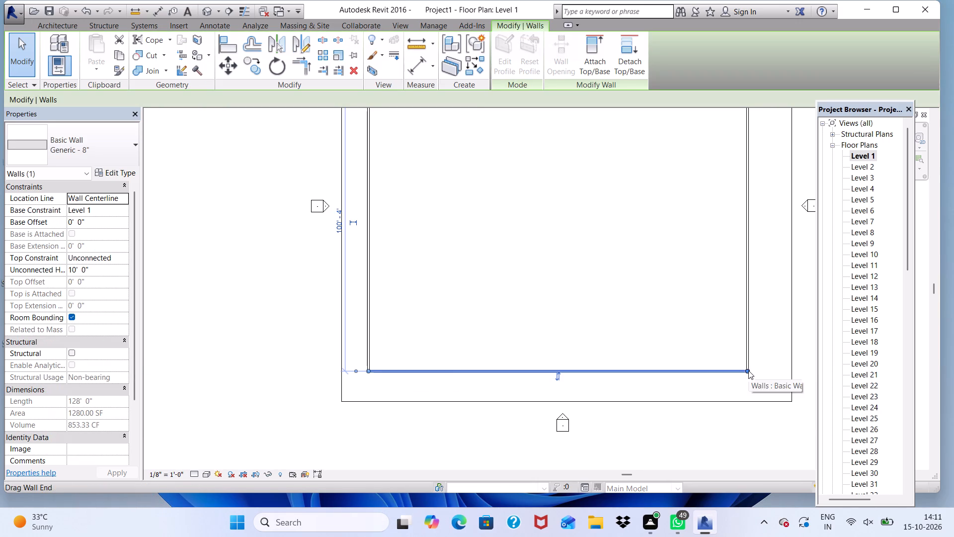
pyautogui.moveTo(748, 370); pyautogui.dragTo(563, 383)
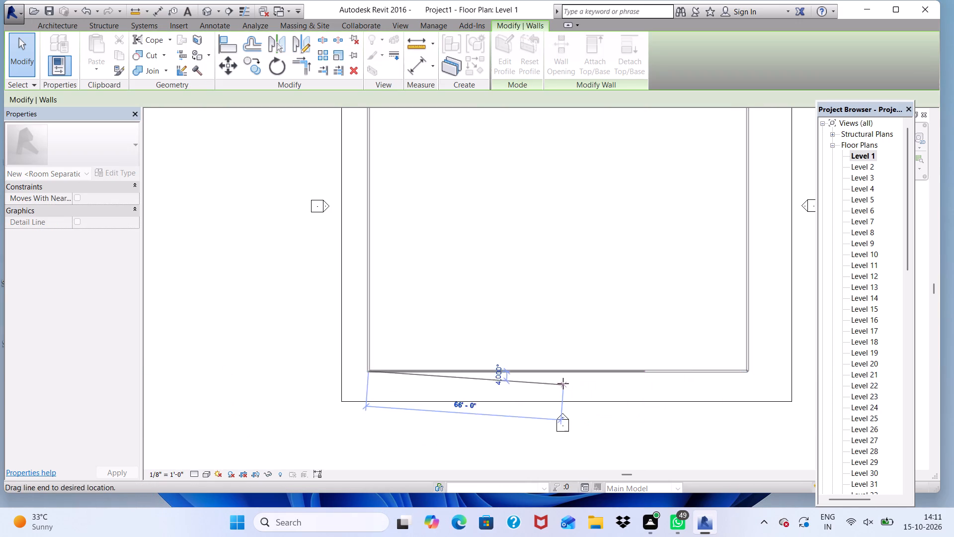
pyautogui.moveTo(563, 383); pyautogui.dragTo(476, 373)
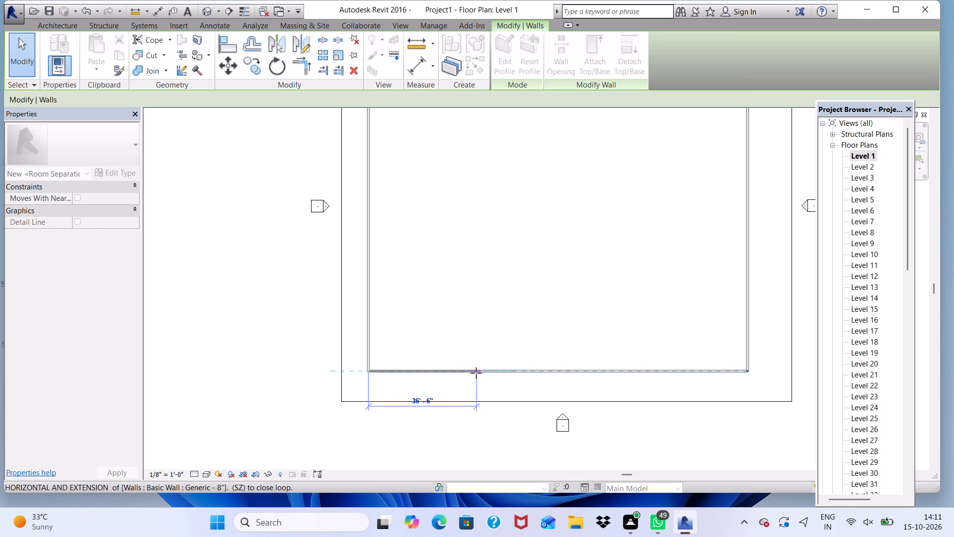
pyautogui.moveTo(476, 373); pyautogui.dragTo(493, 369)
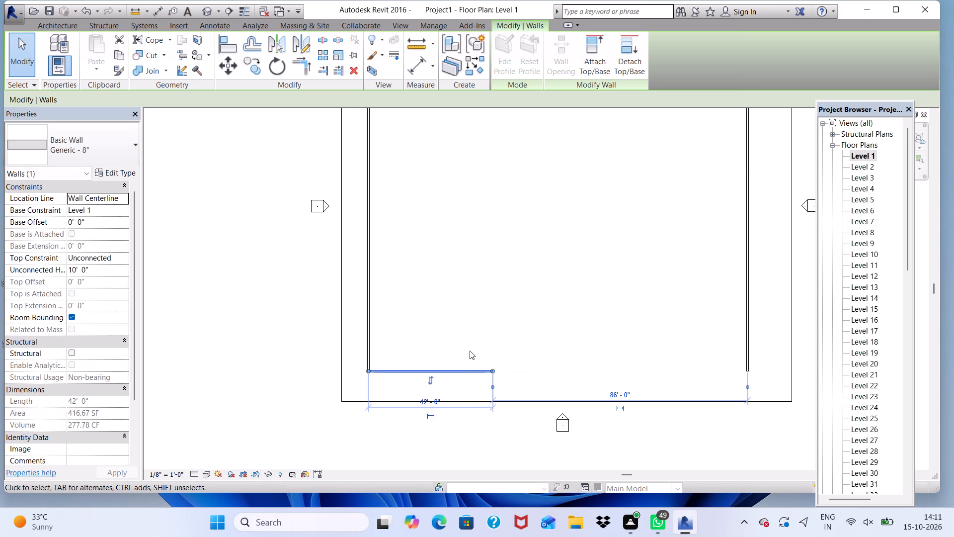
pyautogui.scroll(-2, 446, 378)
pyautogui.click(749, 323)
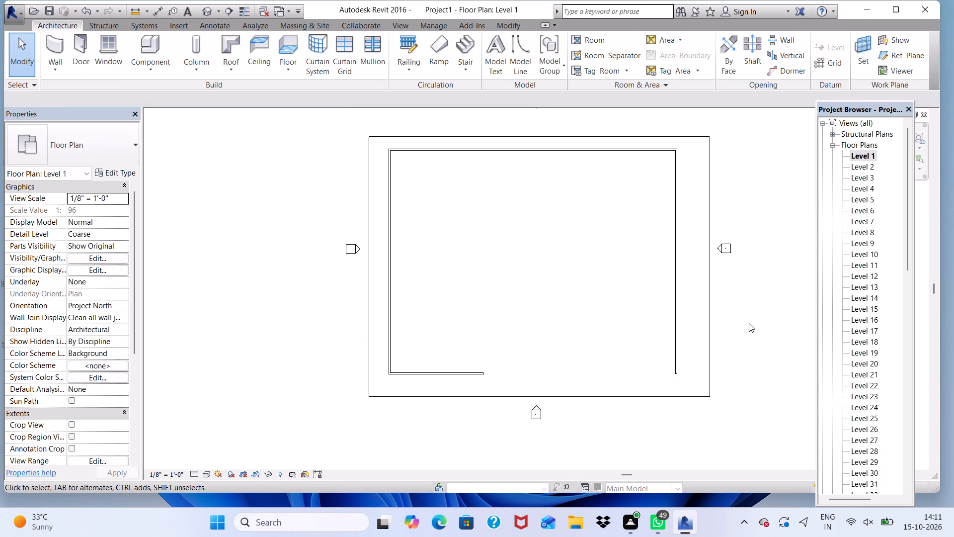
# Draw a Generic - 8" wall about 52' long westward from the south end of the east wall, leaving an opening in the south side.
pyautogui.click(54, 43)
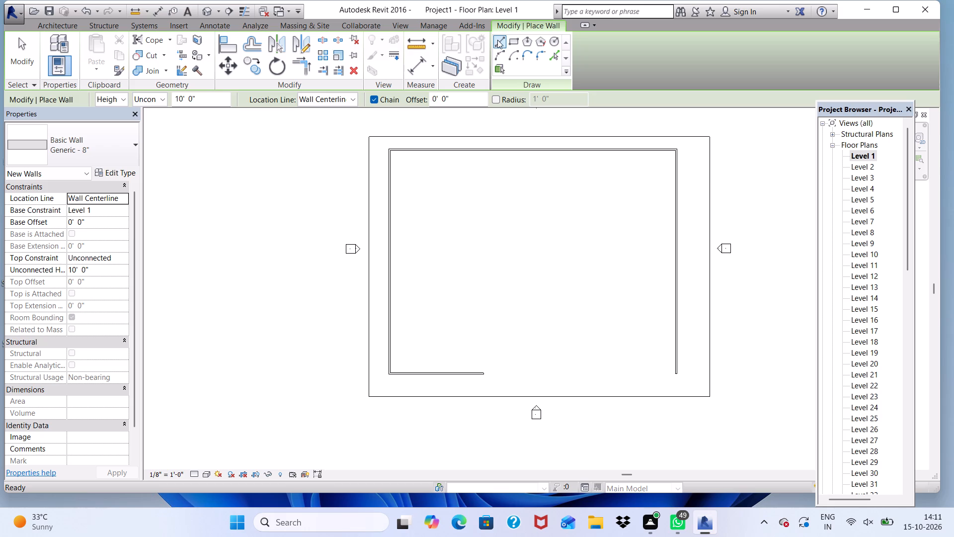
pyautogui.click(497, 40)
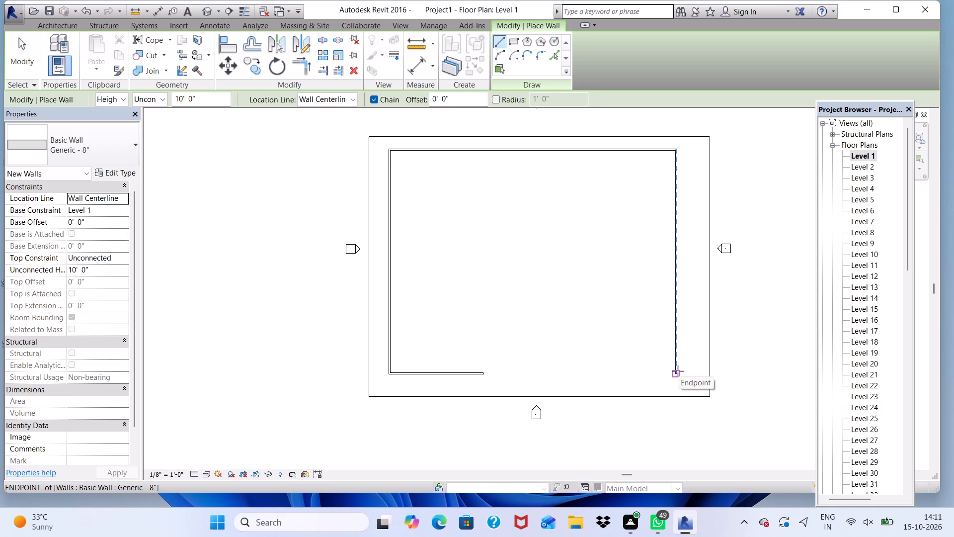
pyautogui.click(677, 372)
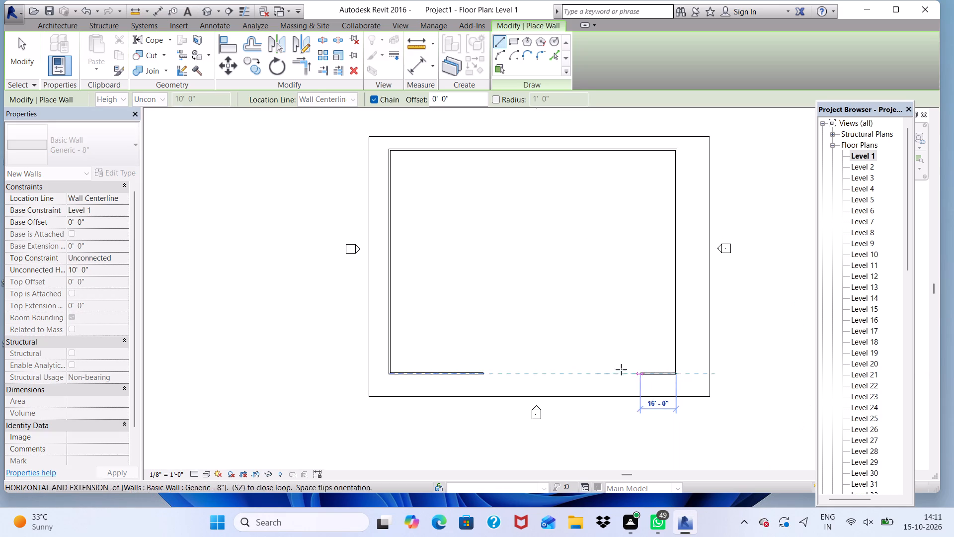
pyautogui.click(564, 372)
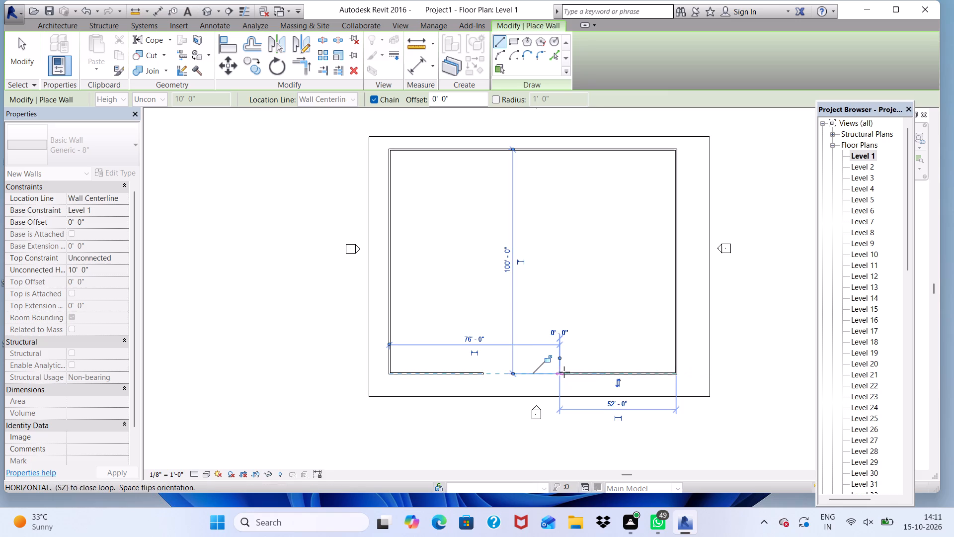
pyautogui.click(541, 338)
pyautogui.press('Escape')
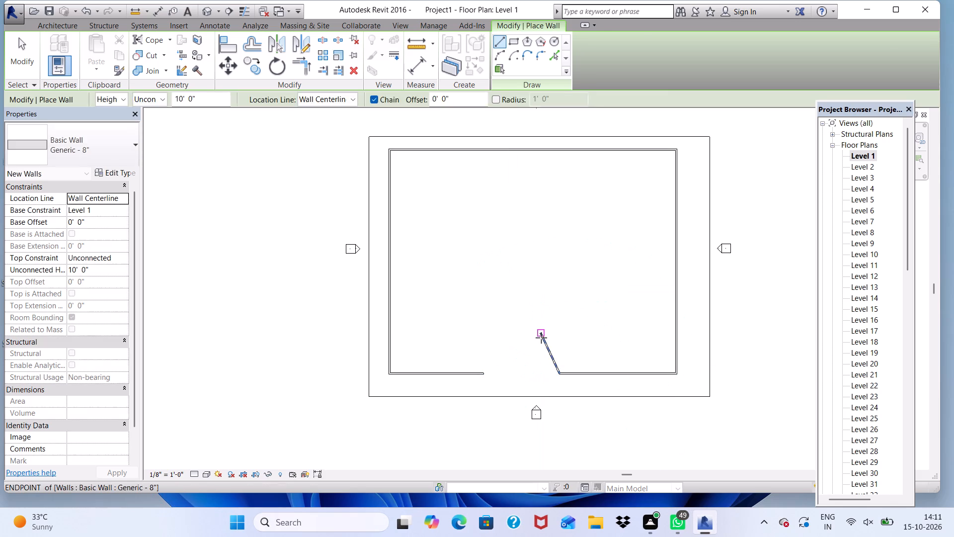
pyautogui.press('Escape')
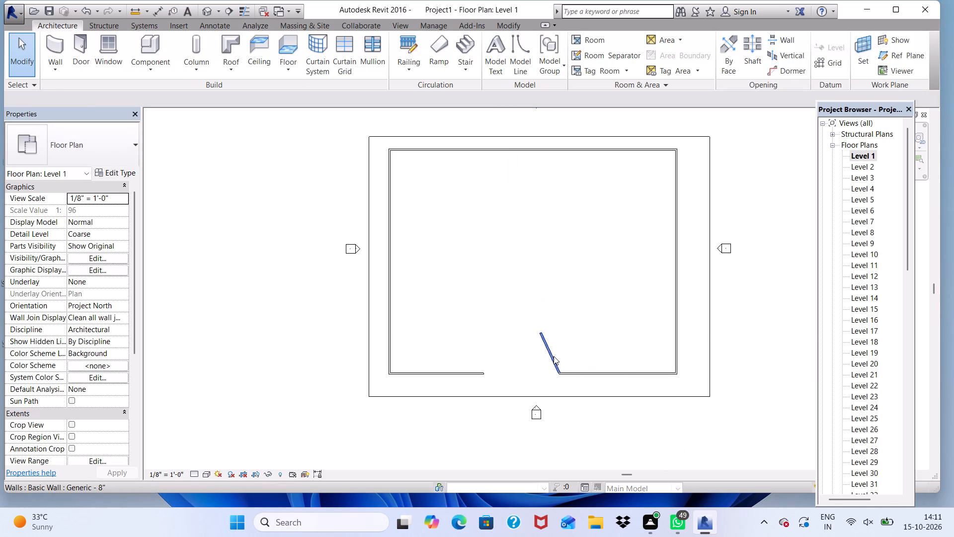
# Delete the stray angled wall at the east side of the south opening.
pyautogui.click(554, 356)
pyautogui.press('Delete')
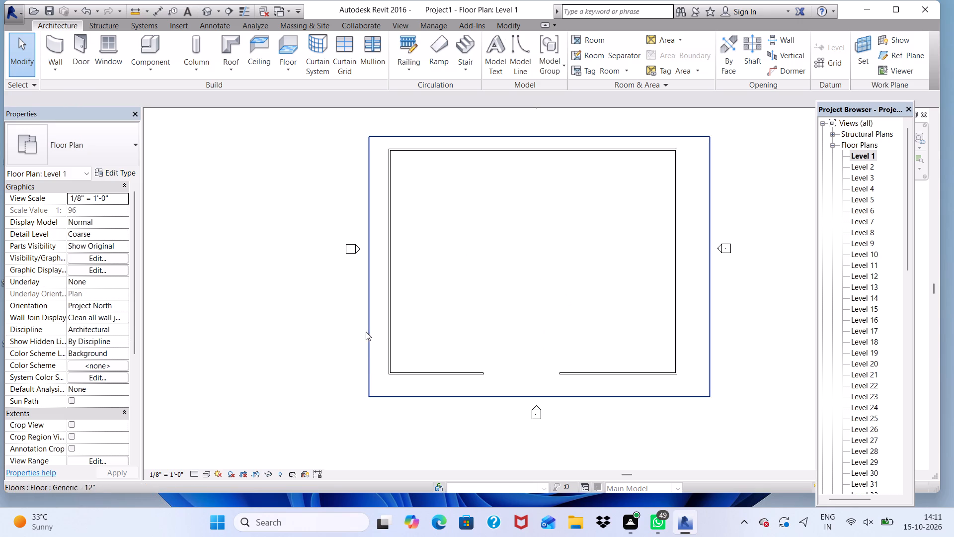
# Draw a Generic - 8" arc wall bulging outward across the 34' south opening, with a radius of about 19'-11".
pyautogui.click(53, 42)
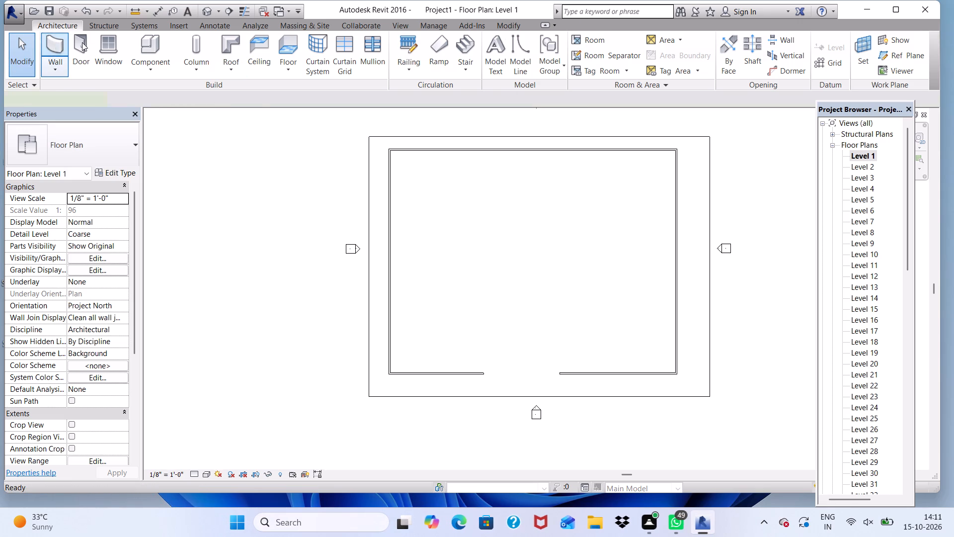
pyautogui.click(501, 50)
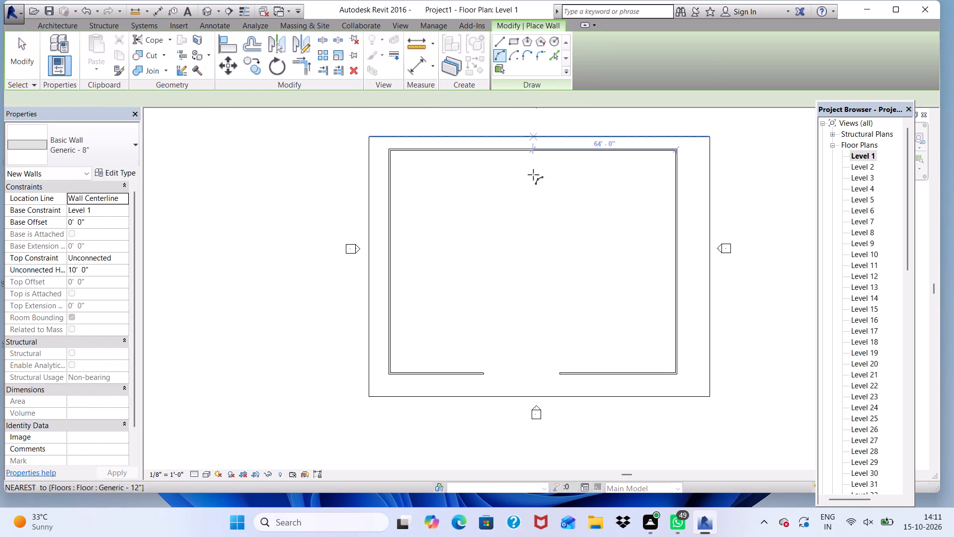
pyautogui.scroll(5, 539, 345)
pyautogui.scroll(1, 448, 385)
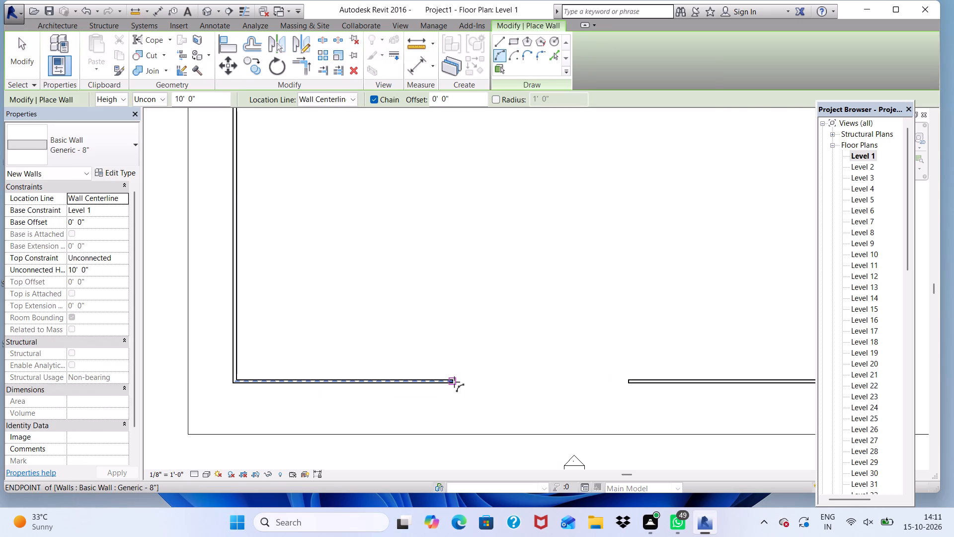
pyautogui.click(453, 383)
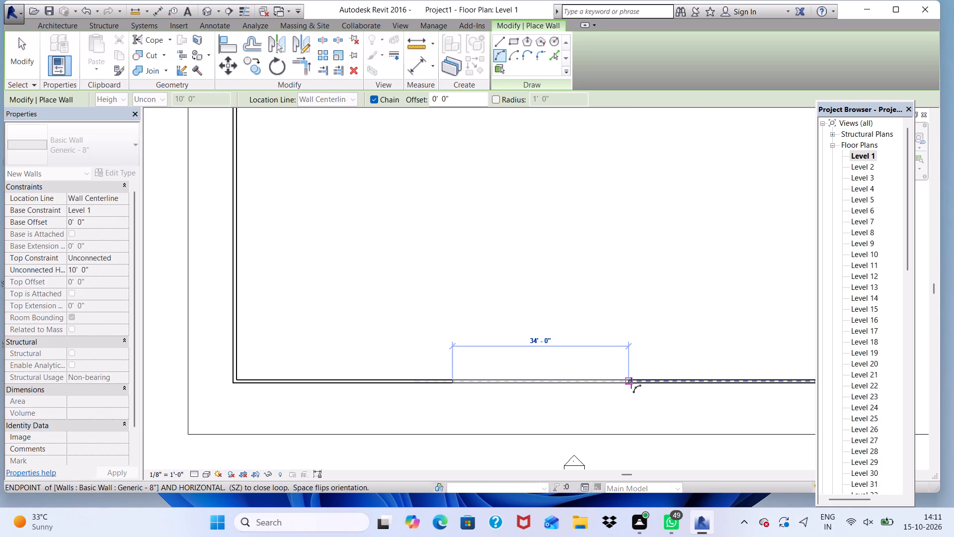
pyautogui.click(629, 382)
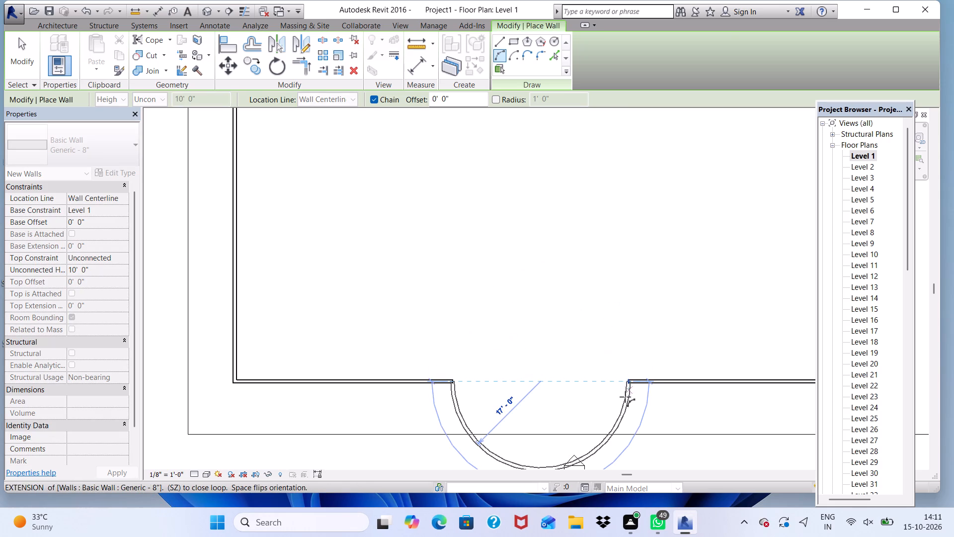
pyautogui.scroll(7, 622, 395)
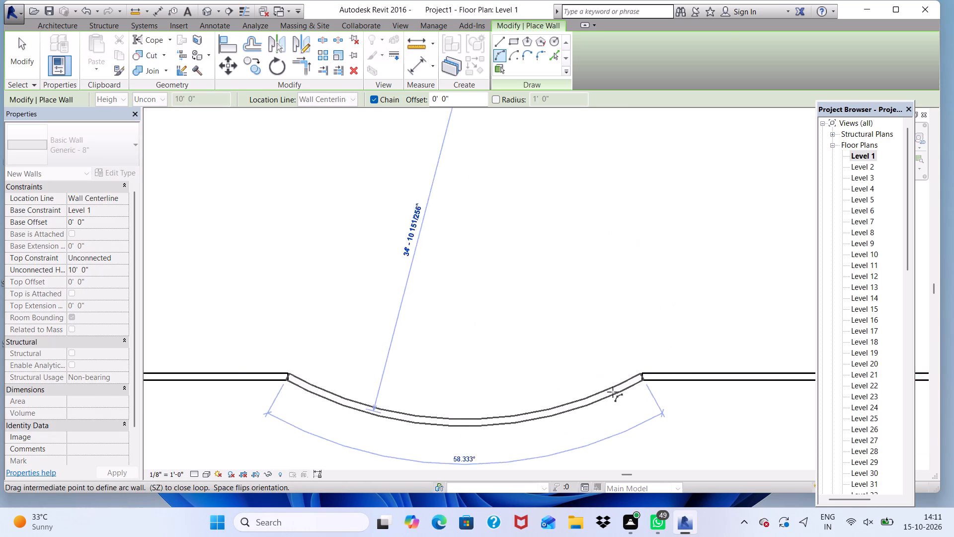
pyautogui.scroll(2, 613, 392)
pyautogui.scroll(-10, 599, 388)
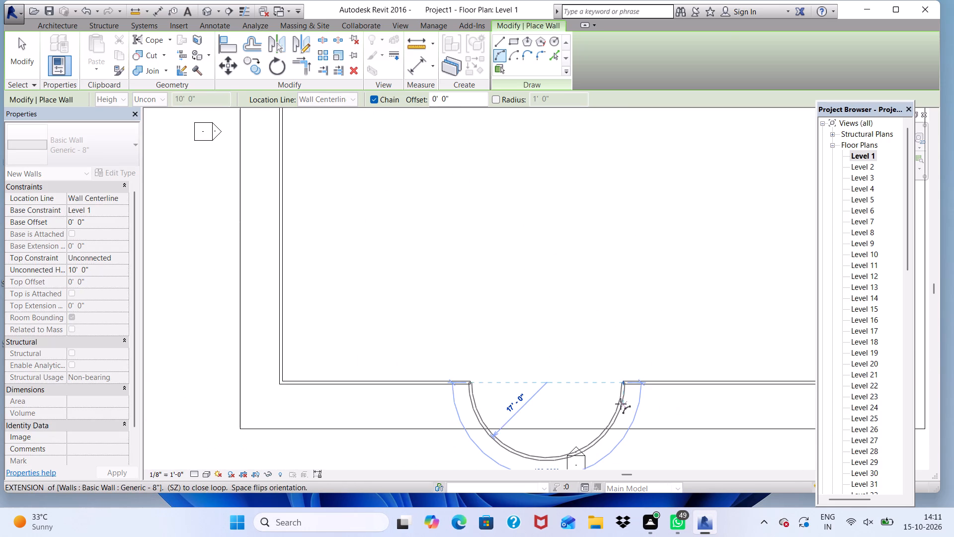
pyautogui.scroll(1, 616, 399)
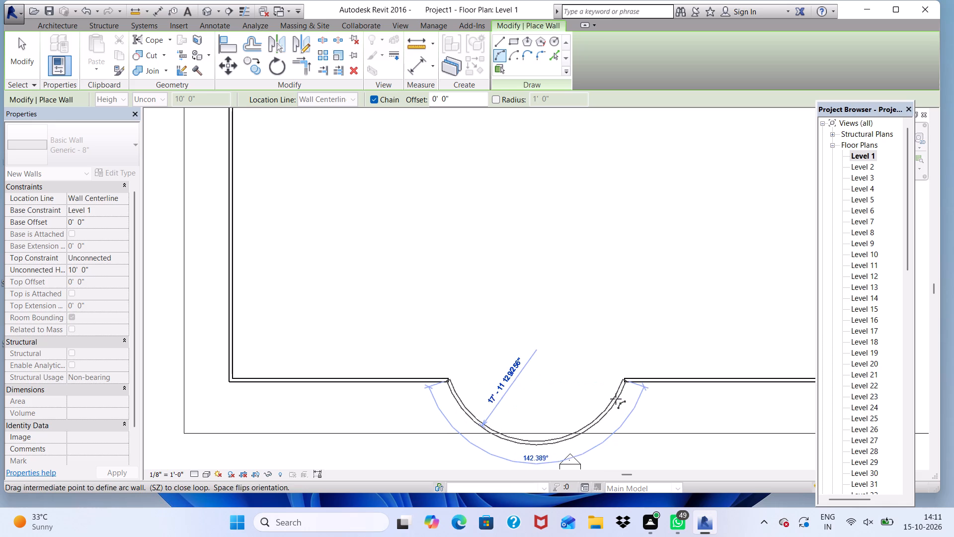
pyautogui.click(613, 395)
pyautogui.scroll(-2, 415, 337)
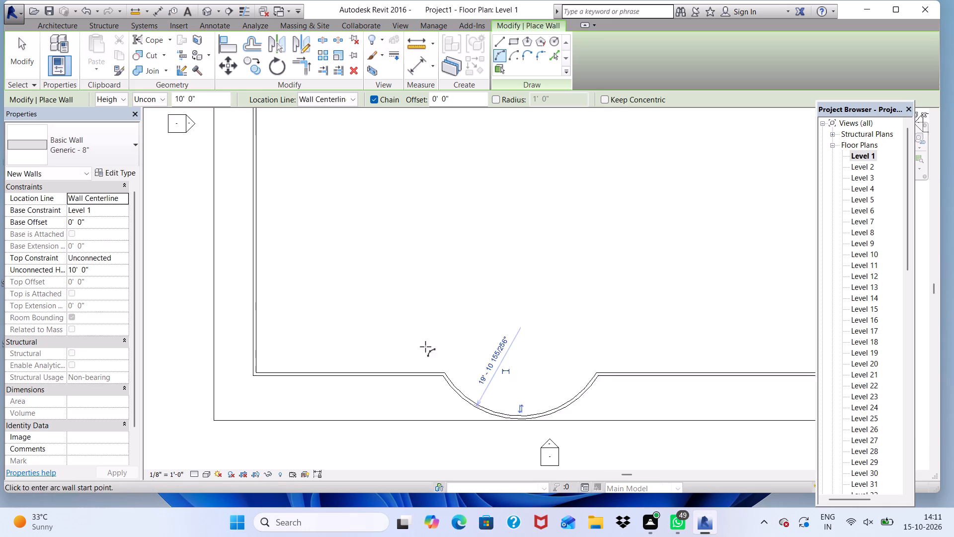
pyautogui.scroll(-3, 425, 347)
pyautogui.press('space')
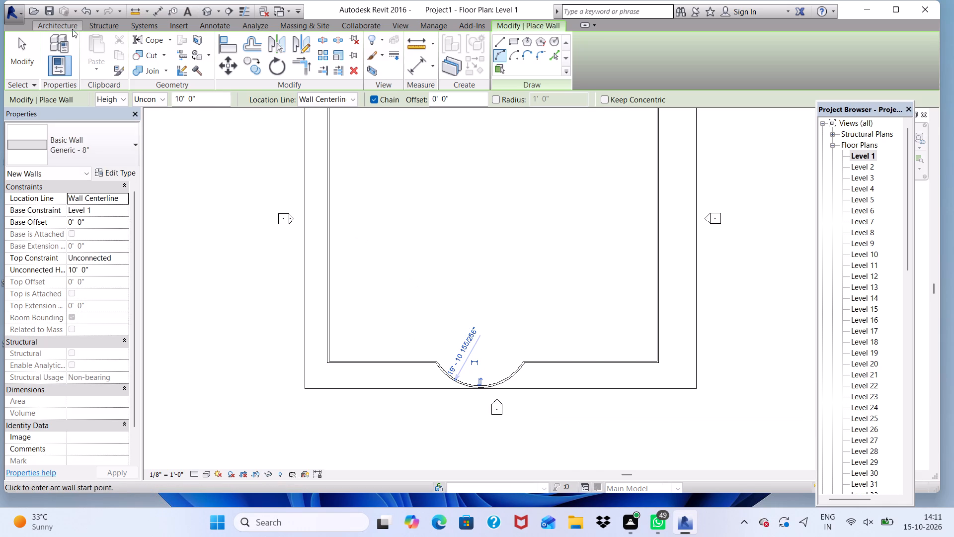
pyautogui.scroll(2, 51, 26)
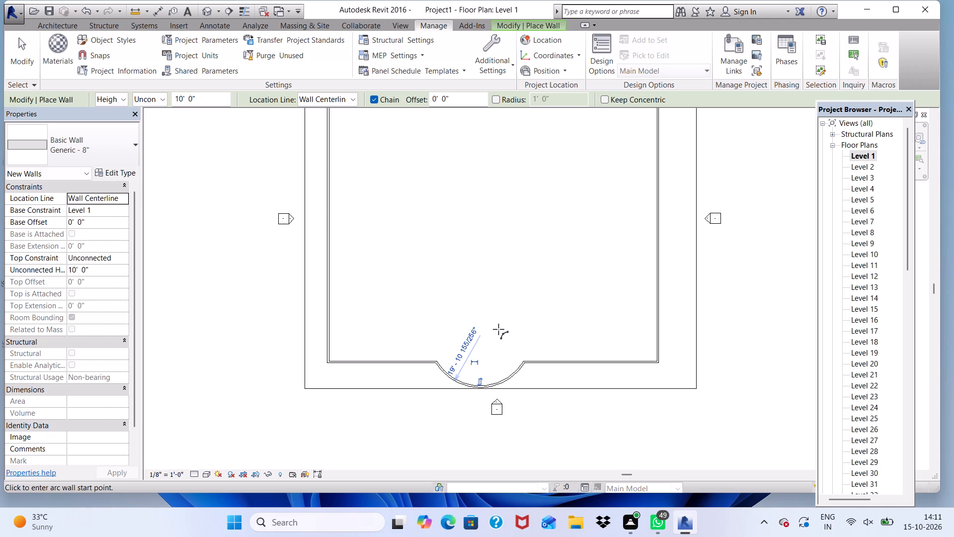
pyautogui.press('space')
pyautogui.press('Escape')
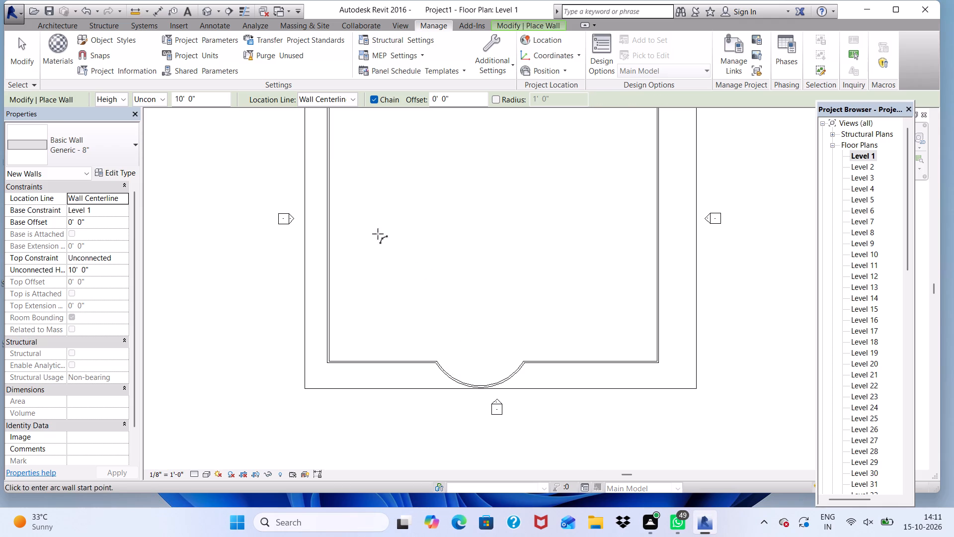
pyautogui.press('space')
# Open the default 3D view and examine the perimeter walls and the curved south wall on the floor slab.
pyautogui.click(209, 5)
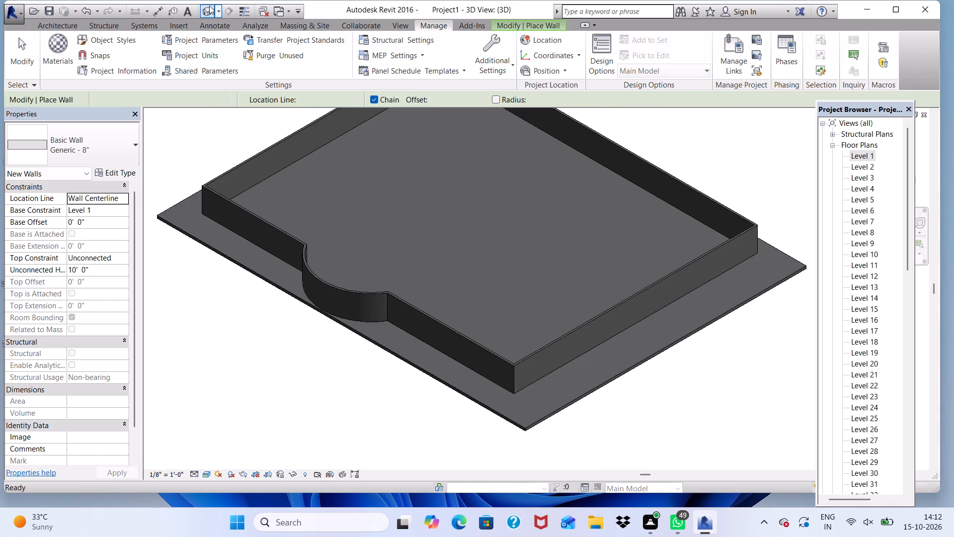
pyautogui.scroll(5, 407, 307)
pyautogui.scroll(-3, 339, 295)
pyautogui.moveTo(307, 335); pyautogui.dragTo(354, 307, button='middle')
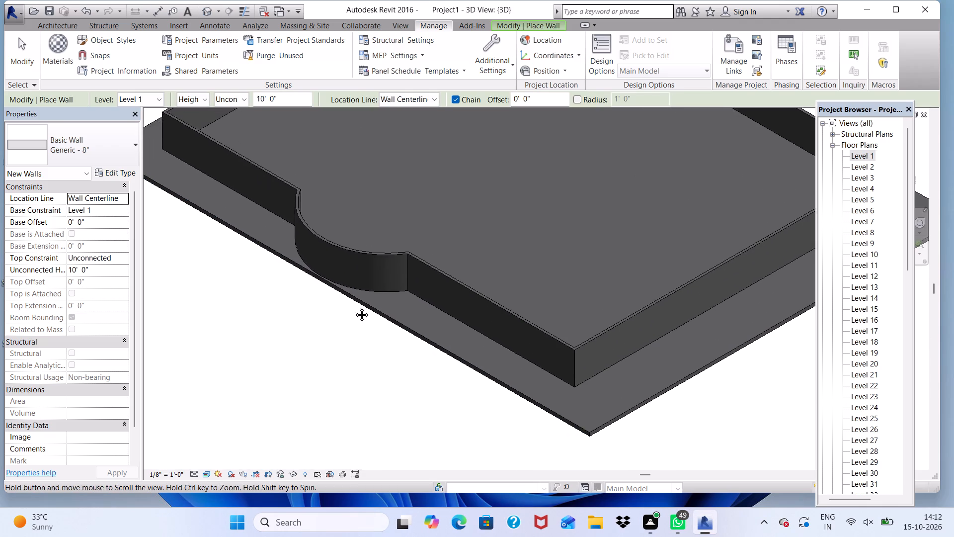
pyautogui.moveTo(354, 307); pyautogui.dragTo(439, 333, button='middle')
pyautogui.press('space')
pyautogui.scroll(5, 317, 322)
pyautogui.scroll(-4, 278, 301)
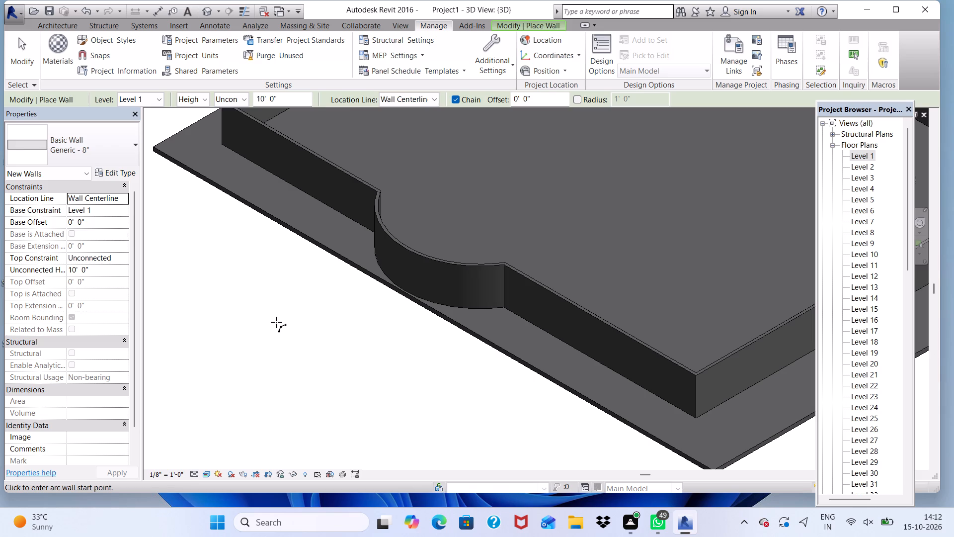
pyautogui.press('Escape')
pyautogui.press('Escape')
pyautogui.scroll(3, 280, 322)
pyautogui.scroll(-5, 217, 304)
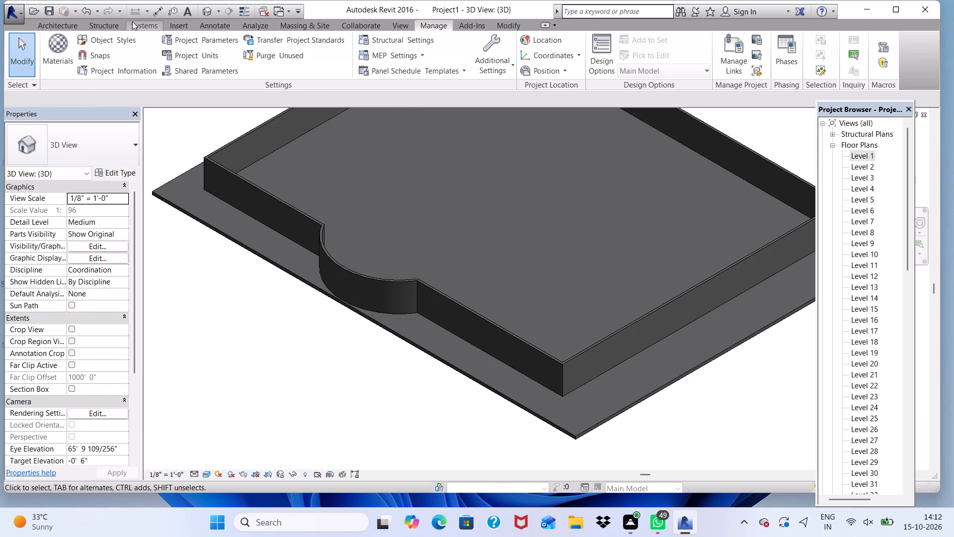
pyautogui.click(40, 21)
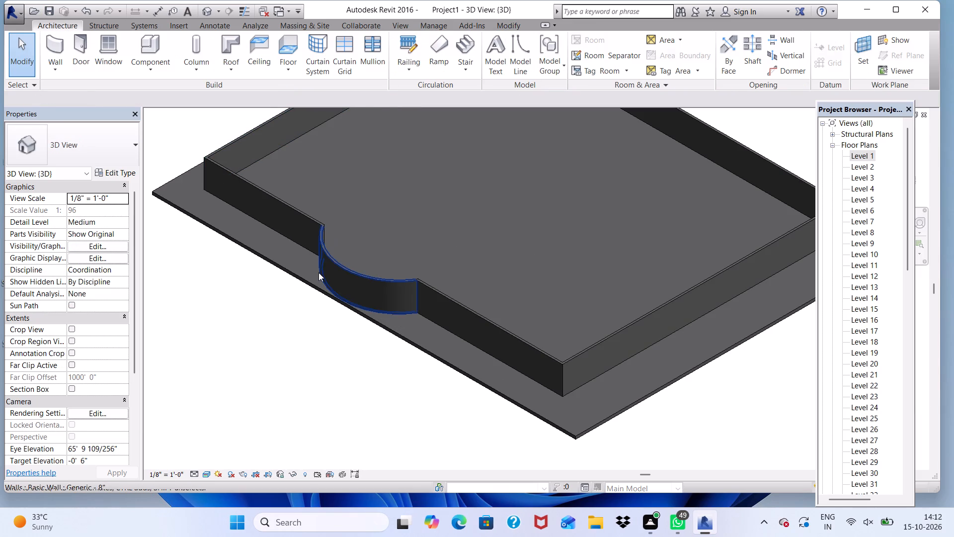
pyautogui.keyDown('shift'); pyautogui.moveTo(260, 289); pyautogui.dragTo(383, 248, button='middle'); pyautogui.keyUp('shift')
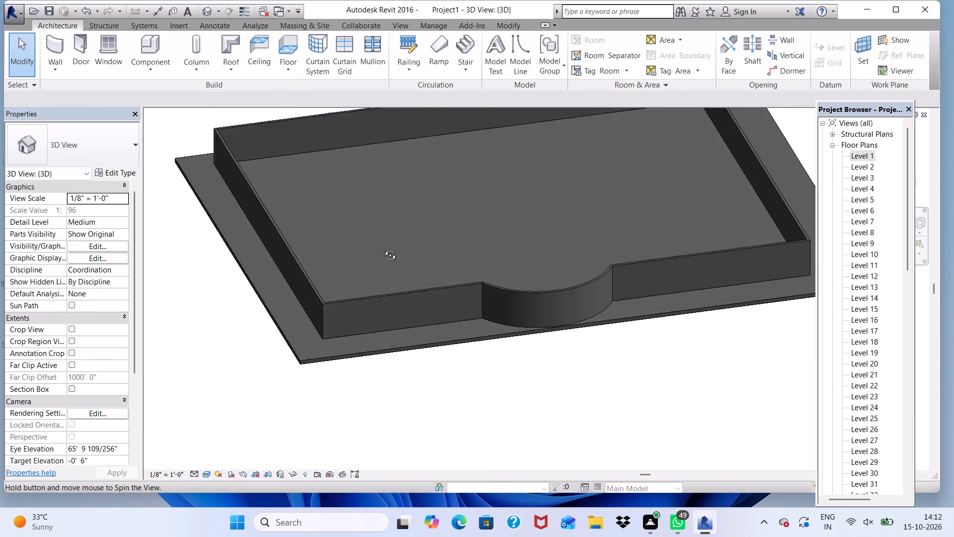
pyautogui.keyDown('shift'); pyautogui.moveTo(383, 248); pyautogui.dragTo(347, 170, button='middle'); pyautogui.keyUp('shift')
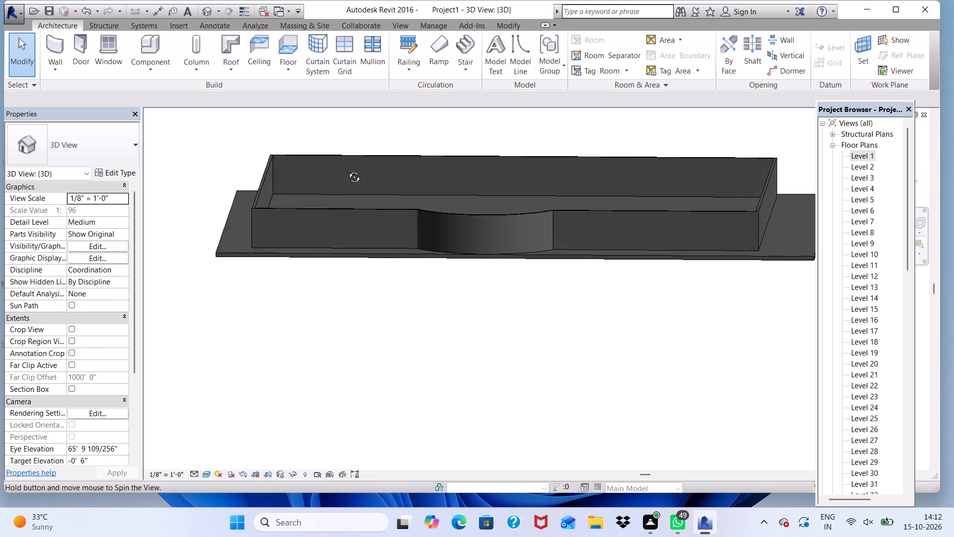
pyautogui.keyDown('shift'); pyautogui.moveTo(347, 170); pyautogui.dragTo(376, 175, button='middle'); pyautogui.keyUp('shift')
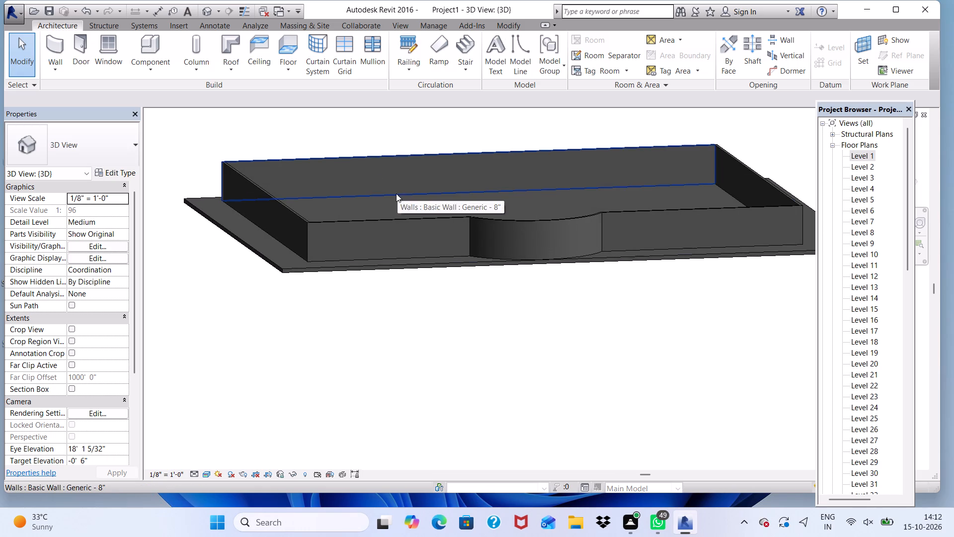
pyautogui.scroll(4, 384, 195)
pyautogui.scroll(-8, 285, 169)
pyautogui.scroll(11, 521, 216)
pyautogui.scroll(-5, 484, 179)
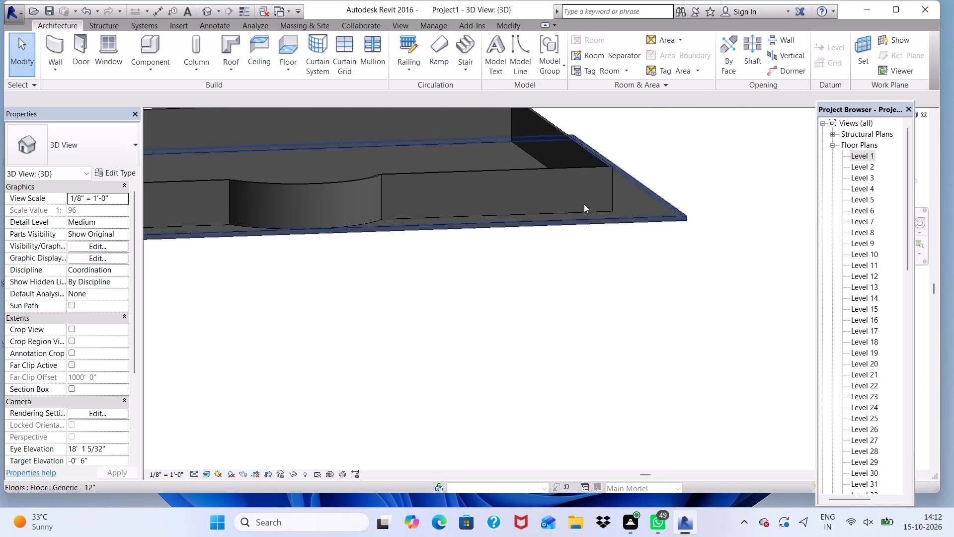
pyautogui.scroll(-6, 584, 204)
pyautogui.scroll(15, 389, 172)
pyautogui.scroll(-10, 409, 204)
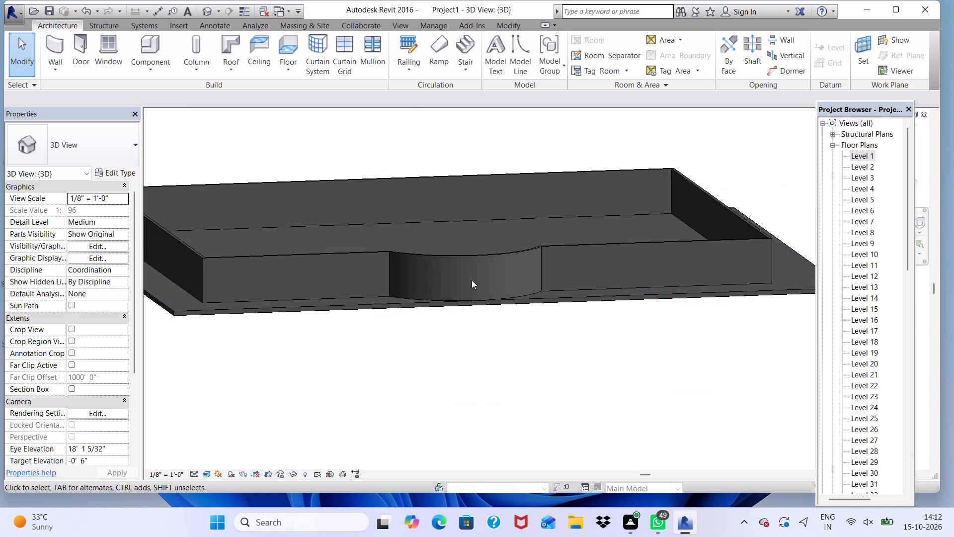
pyautogui.scroll(-1, 461, 274)
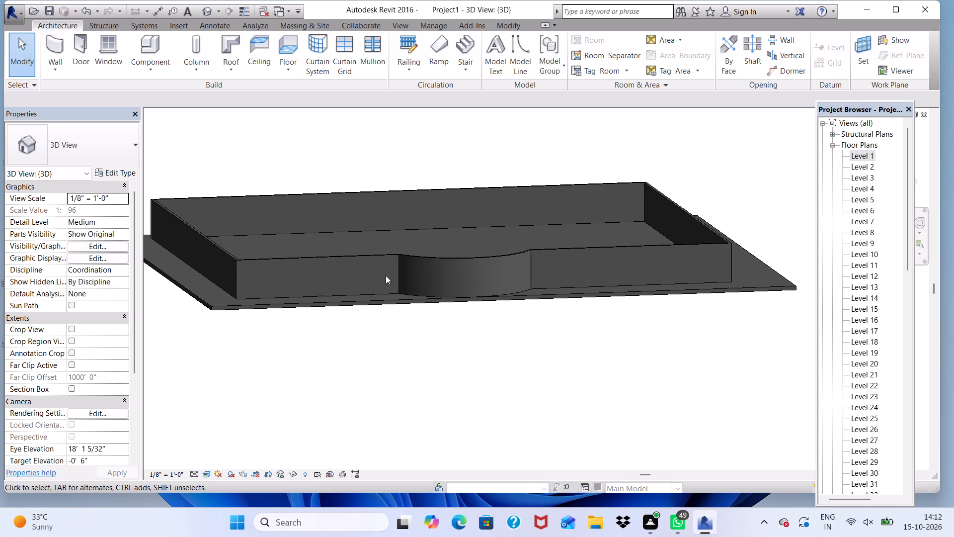
pyautogui.scroll(3, 386, 275)
pyautogui.scroll(-5, 385, 275)
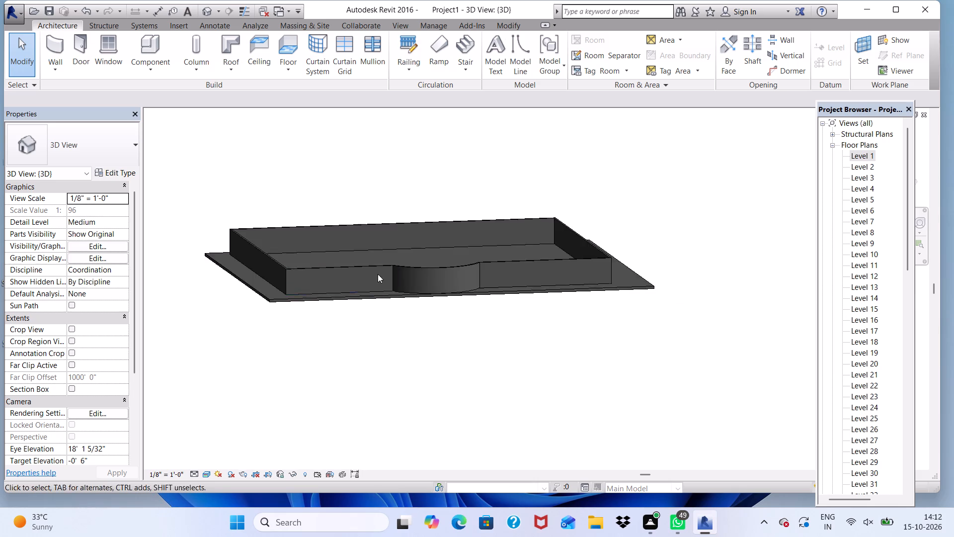
pyautogui.scroll(-3, 378, 274)
pyautogui.scroll(10, 409, 301)
pyautogui.scroll(-10, 399, 251)
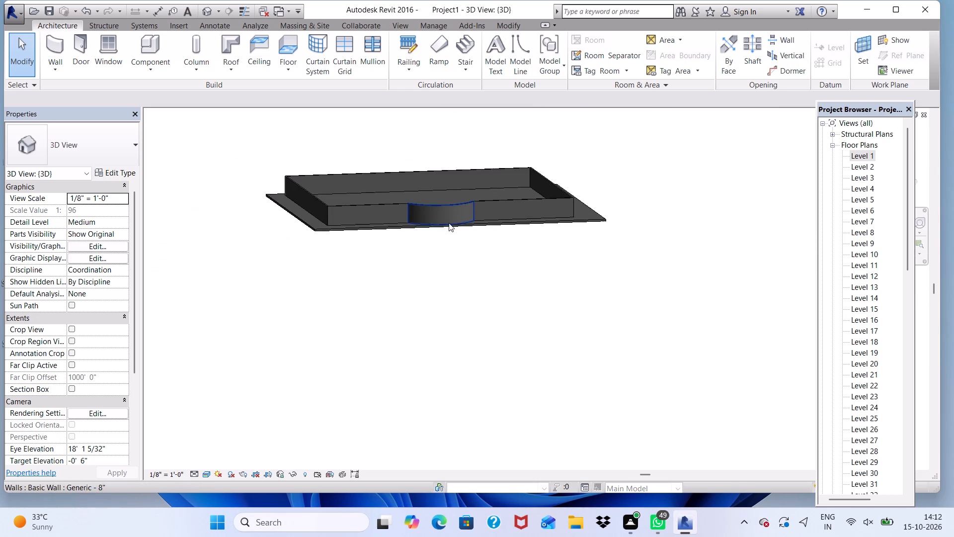
pyautogui.scroll(4, 437, 209)
pyautogui.scroll(-4, 436, 215)
pyautogui.scroll(6, 438, 234)
pyautogui.scroll(-2, 471, 216)
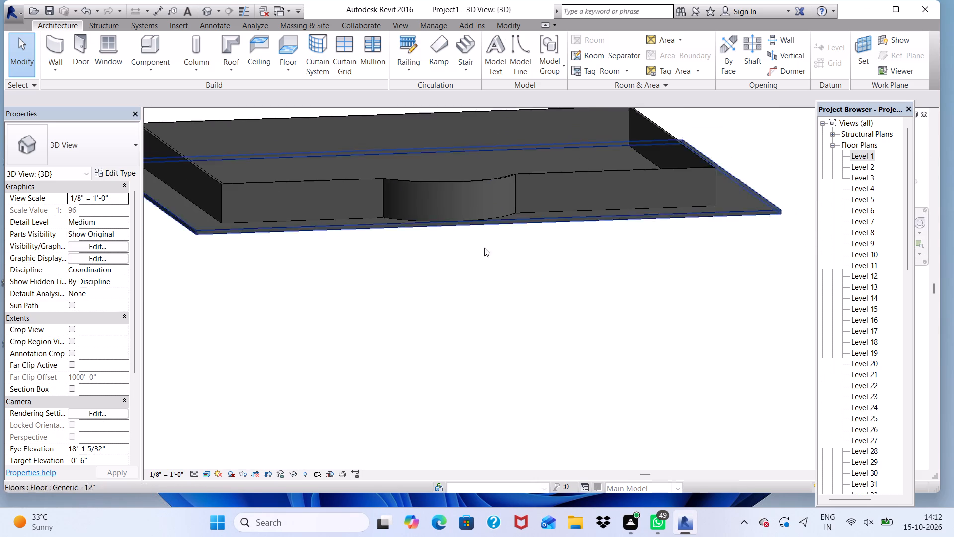
pyautogui.moveTo(490, 246); pyautogui.dragTo(480, 298, button='middle')
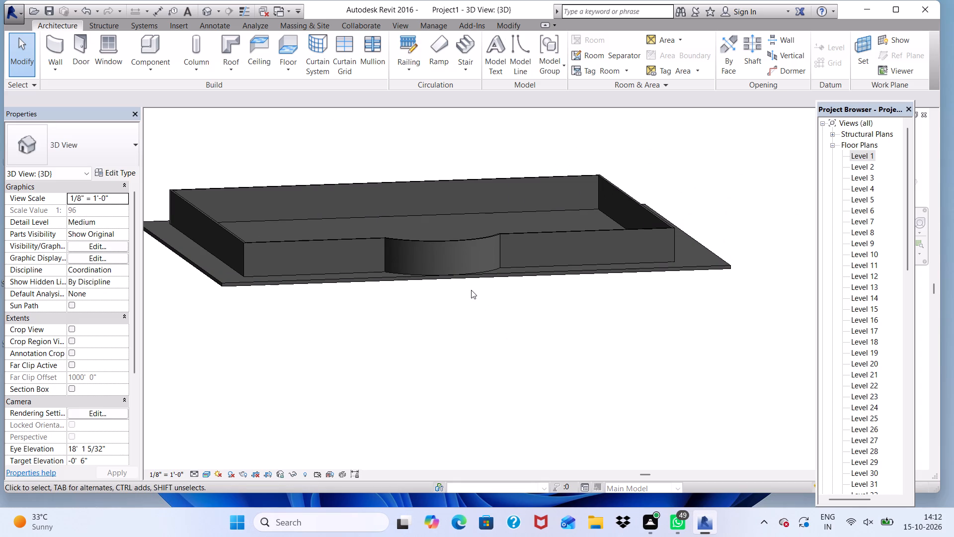
pyautogui.scroll(1, 471, 289)
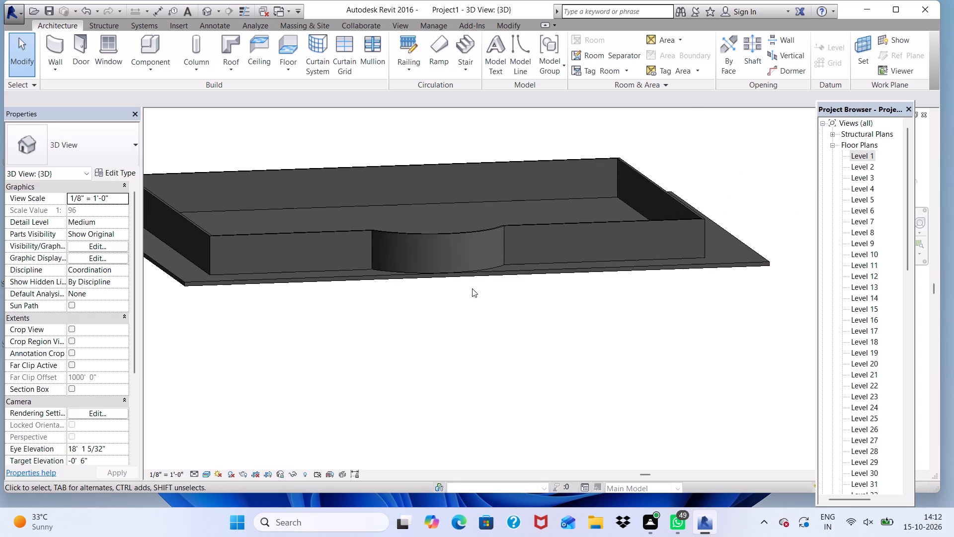
pyautogui.scroll(-5, 472, 288)
pyautogui.scroll(4, 472, 288)
pyautogui.scroll(1, 435, 258)
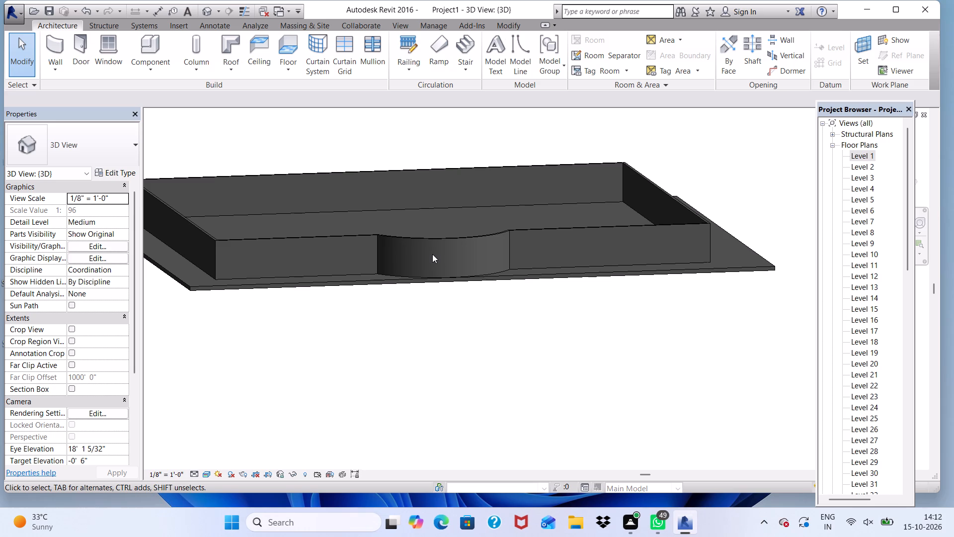
pyautogui.scroll(-4, 432, 254)
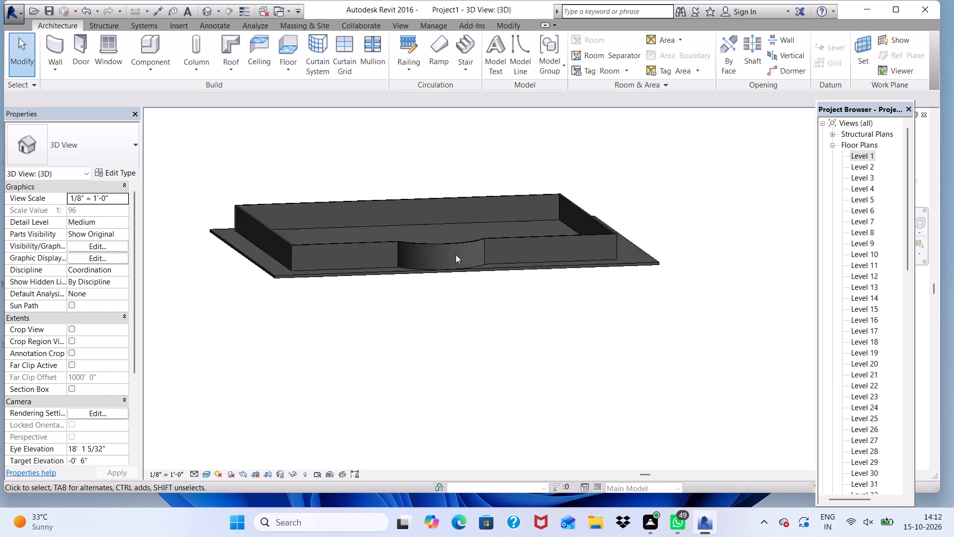
pyautogui.scroll(-2, 456, 255)
pyautogui.scroll(5, 467, 255)
pyautogui.scroll(-4, 469, 255)
pyautogui.scroll(5, 499, 279)
pyautogui.scroll(-4, 452, 226)
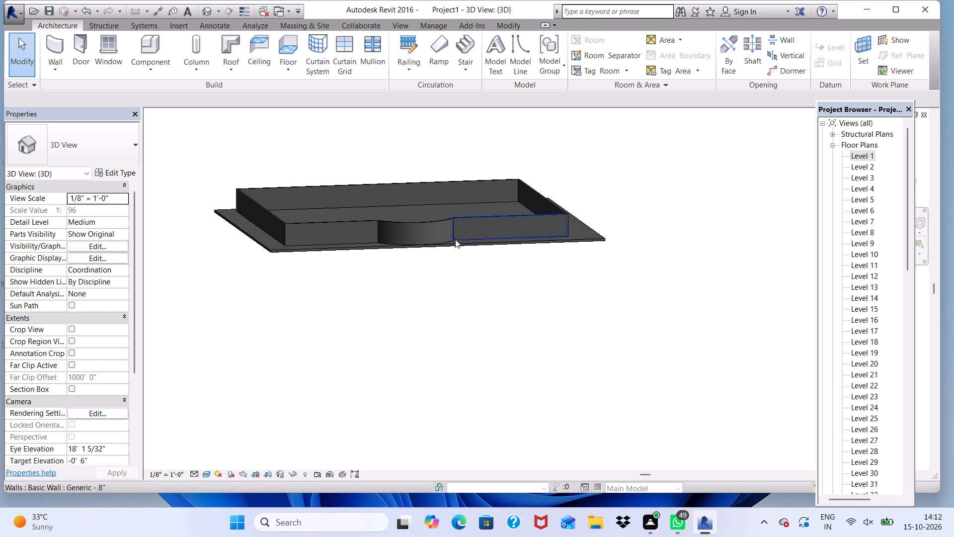
pyautogui.moveTo(458, 245); pyautogui.dragTo(446, 308, button='middle')
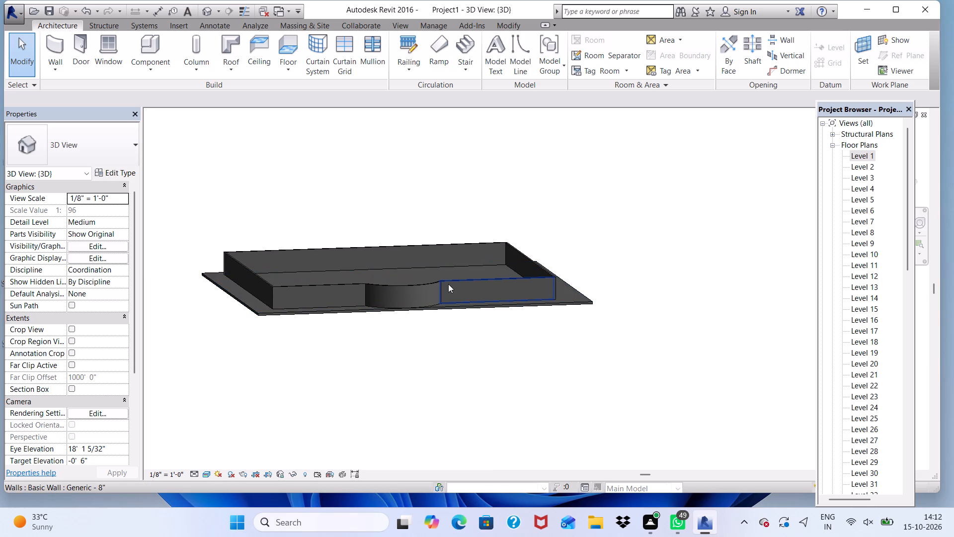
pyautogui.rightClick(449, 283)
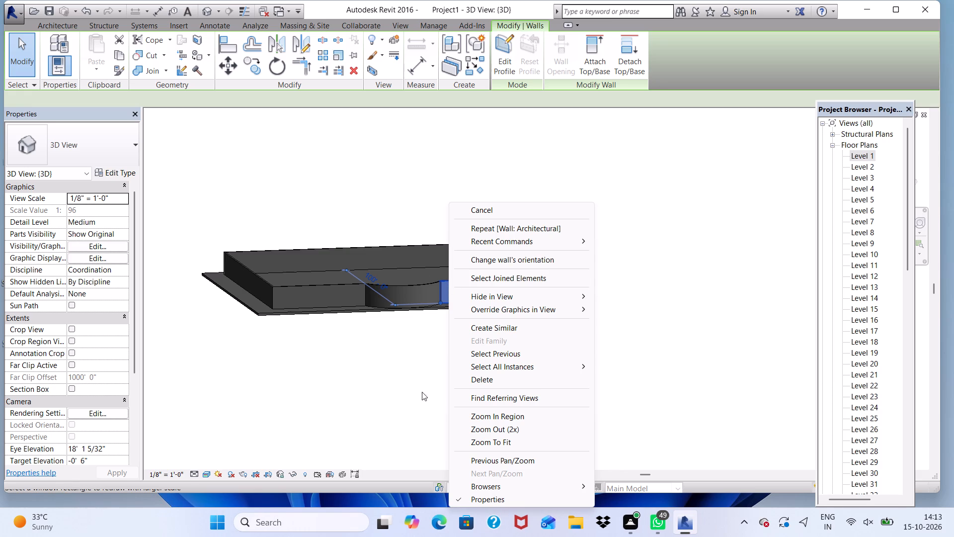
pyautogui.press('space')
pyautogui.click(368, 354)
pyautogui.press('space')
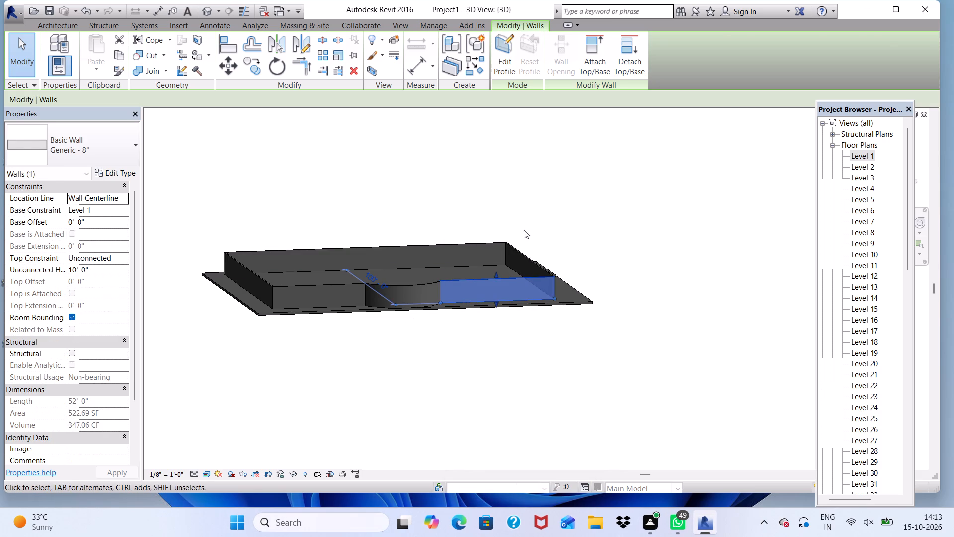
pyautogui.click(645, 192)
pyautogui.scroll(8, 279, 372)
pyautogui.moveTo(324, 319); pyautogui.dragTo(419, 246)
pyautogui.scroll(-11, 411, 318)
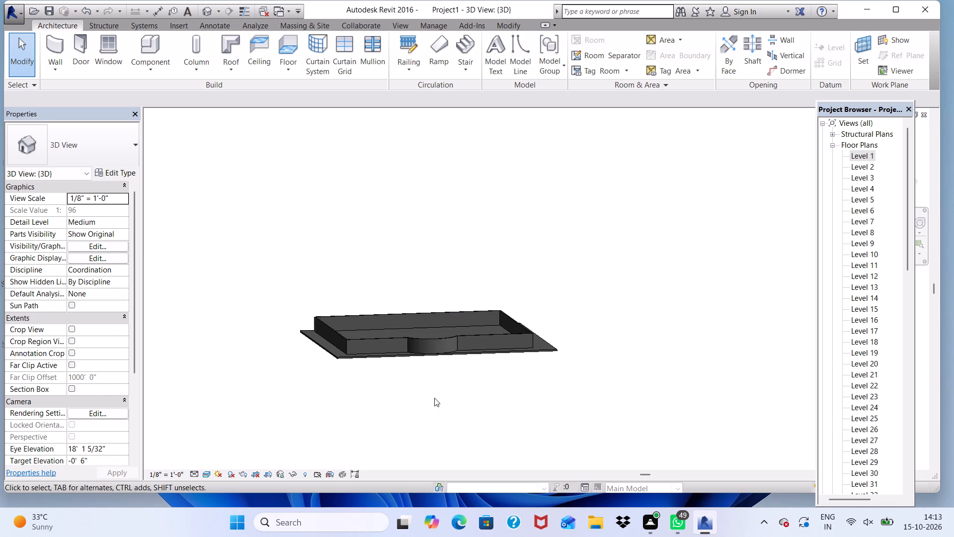
# Undo the curved south wall, the other perimeter walls and the Level 1 floor slab, back to the empty floor boundary sketch.
pyautogui.hotkey('ctrl', 'z')
pyautogui.hotkey('ctrl', 'z')
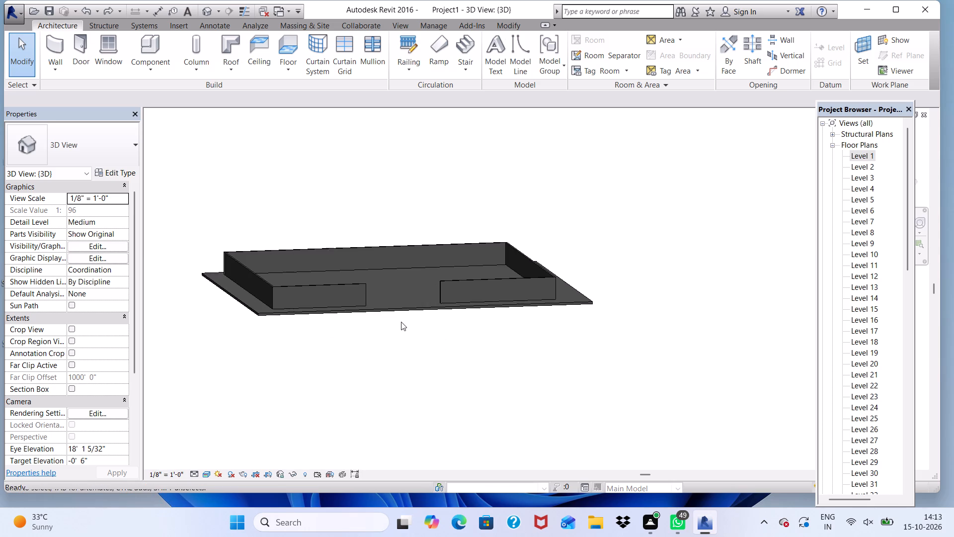
pyautogui.hotkey('ctrl', 'z')
pyautogui.hotkey('ctrl', 'z')
pyautogui.hotkey('ctrl', 'z')
pyautogui.hotkey('ctrl', 'z')
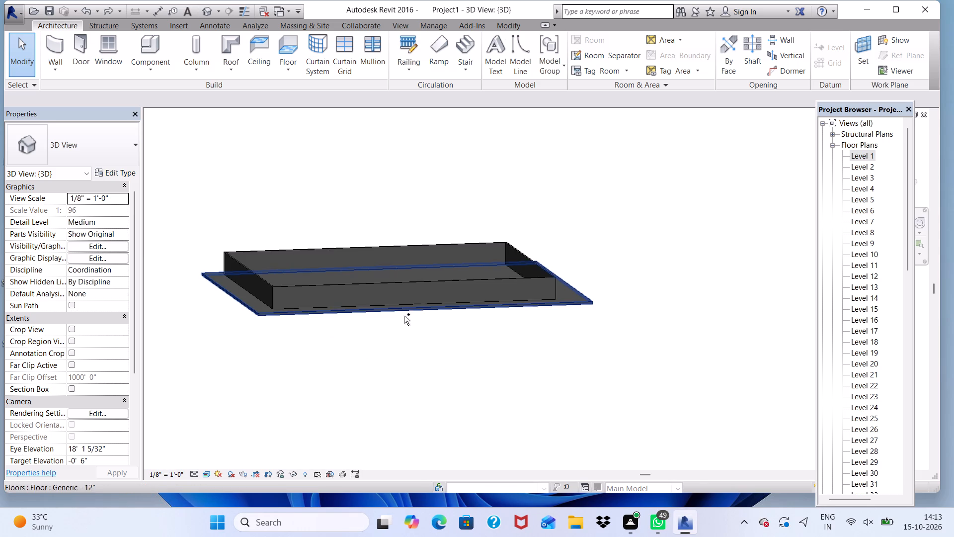
pyautogui.hotkey('ctrl', 'z')
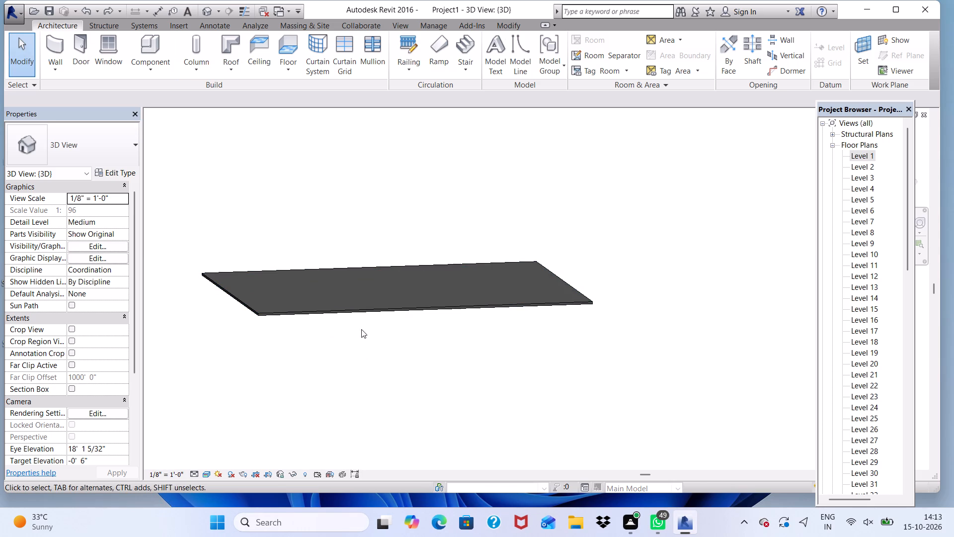
pyautogui.hotkey('ctrl', 'z')
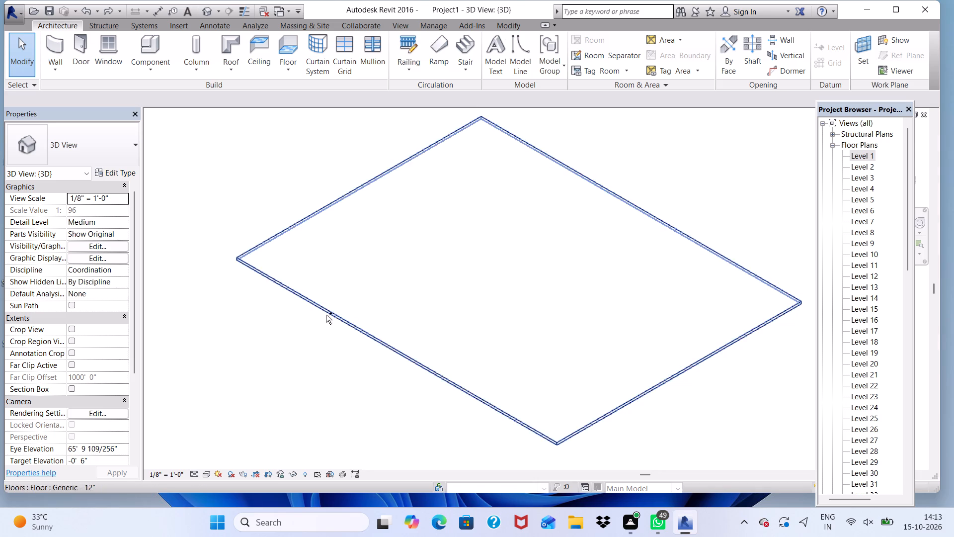
pyautogui.hotkey('ctrl', 'z')
pyautogui.hotkey('ctrl', 'z')
pyautogui.hotkey('ctrl', 'z')
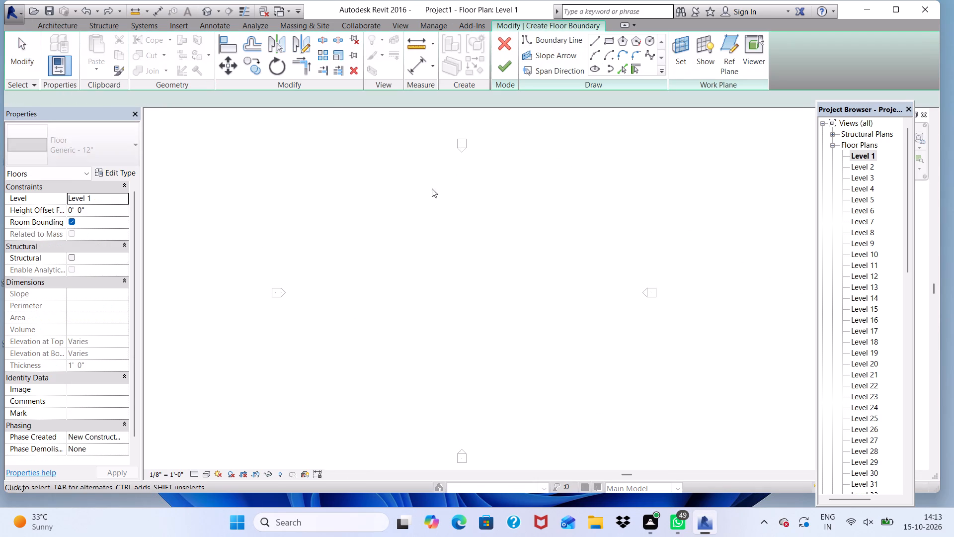
# Discard the empty floor boundary sketch in the Level 1 plan.
pyautogui.click(59, 22)
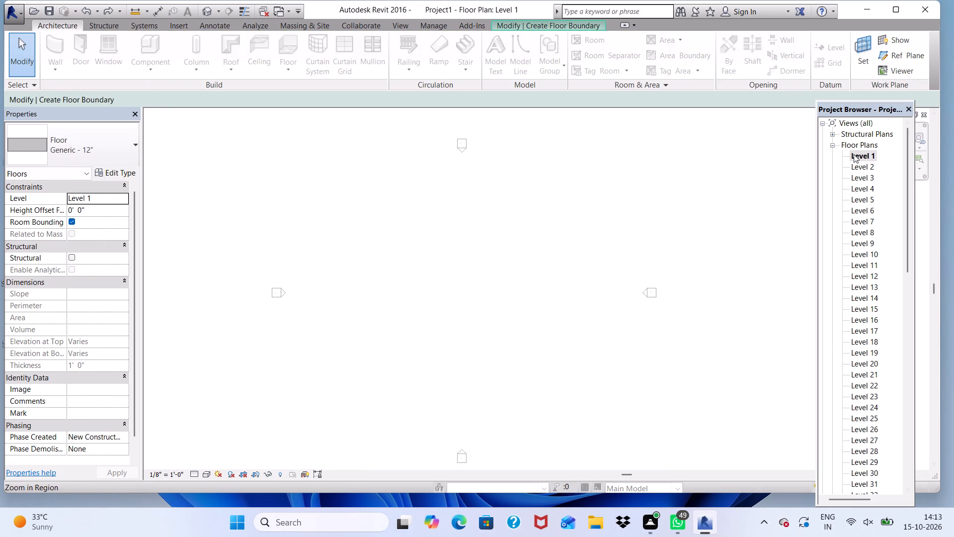
pyautogui.doubleClick(851, 153)
pyautogui.scroll(-2, 445, 288)
pyautogui.scroll(2, 483, 256)
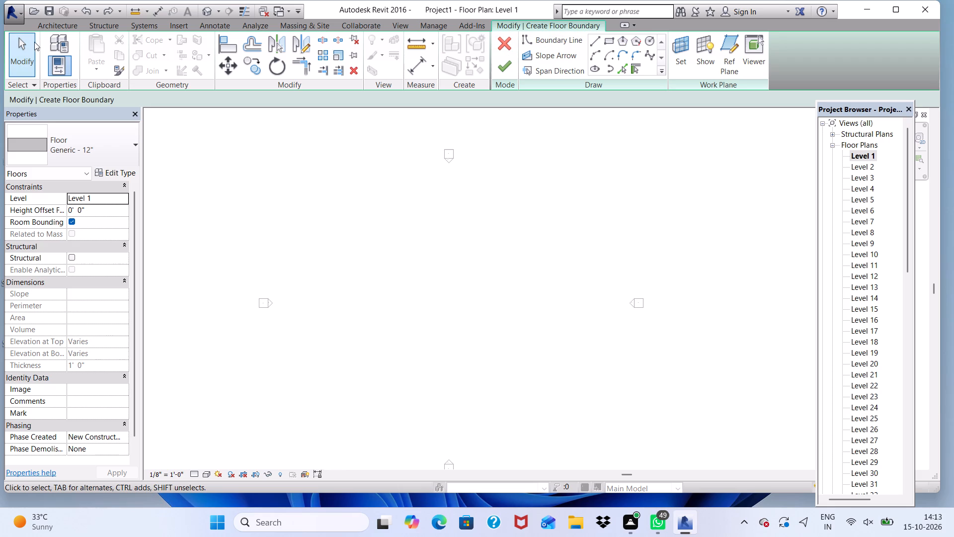
pyautogui.click(47, 23)
pyautogui.click(62, 30)
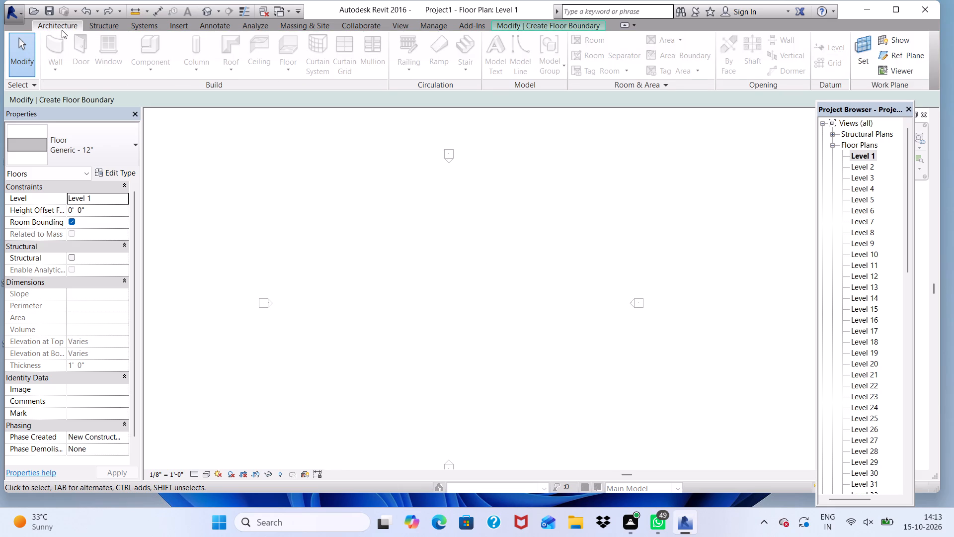
pyautogui.click(546, 177)
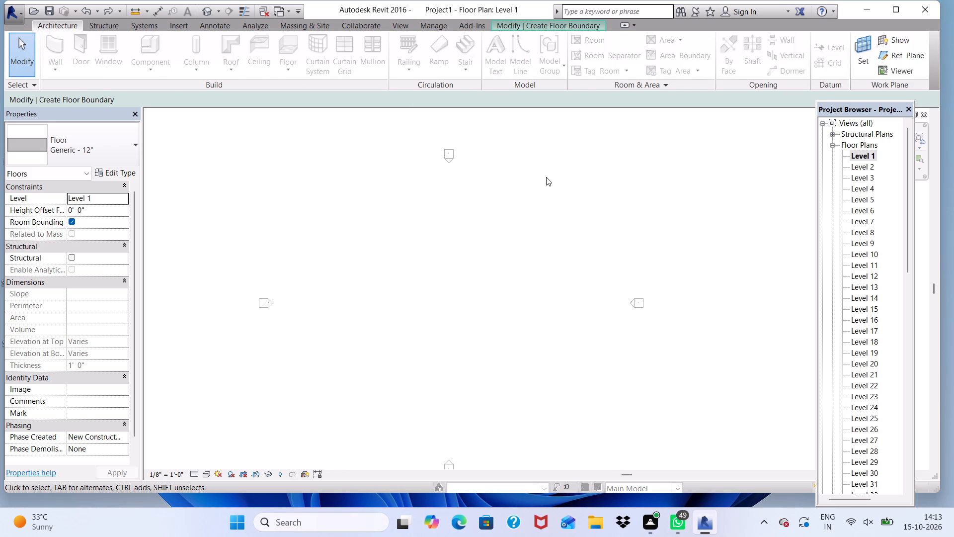
pyautogui.doubleClick(867, 155)
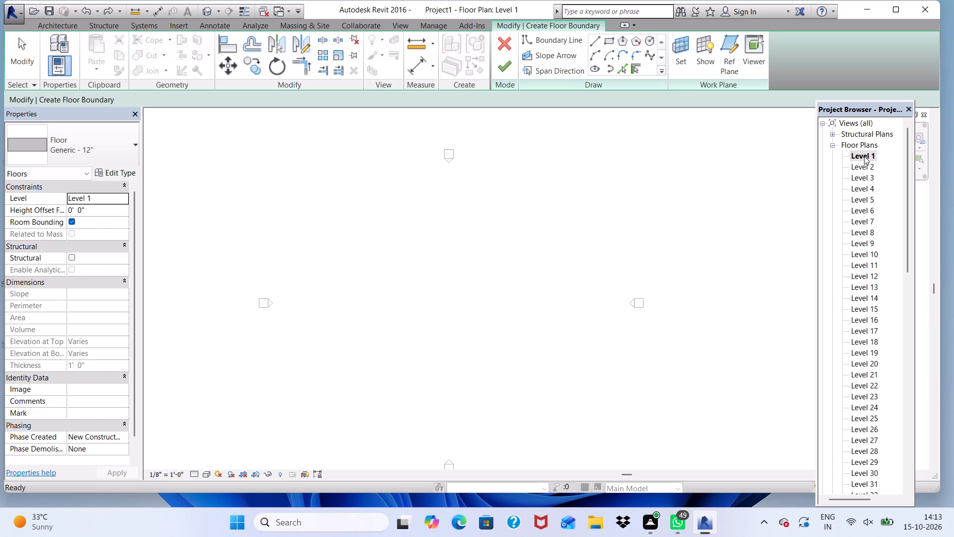
pyautogui.click(506, 45)
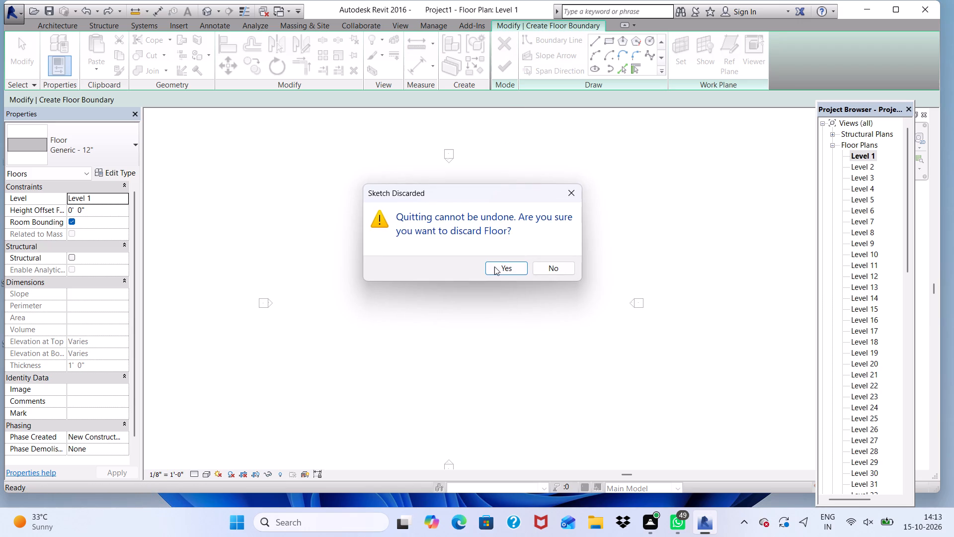
pyautogui.click(496, 267)
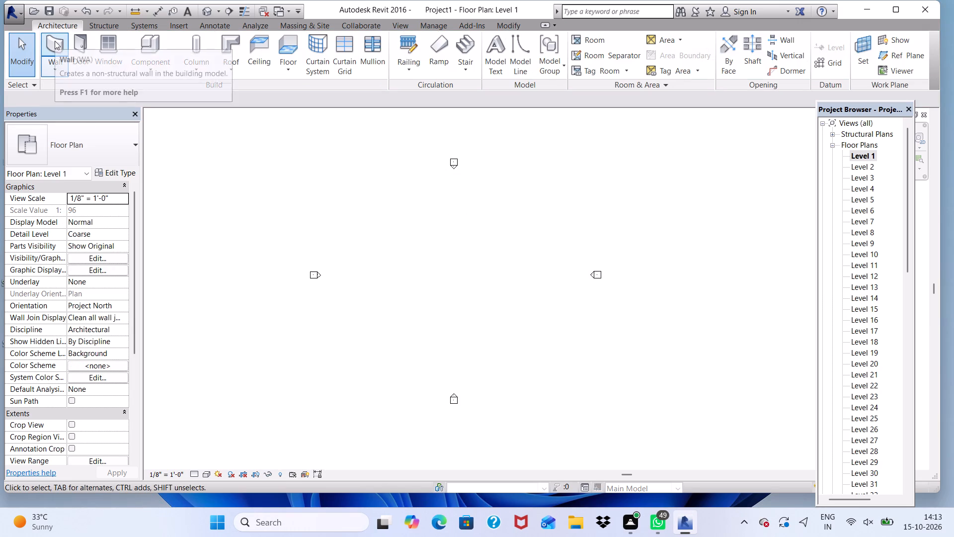
# Create a Generic - 12" floor on Level 1 from a rectangular boundary about 292' by 152'.
pyautogui.click(291, 43)
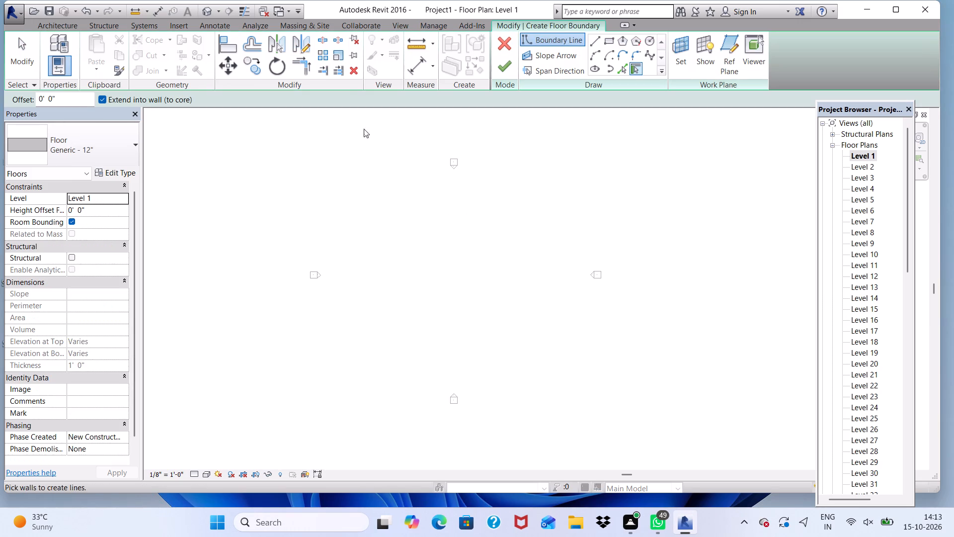
pyautogui.click(609, 39)
pyautogui.scroll(5, 488, 242)
pyautogui.scroll(-3, 488, 242)
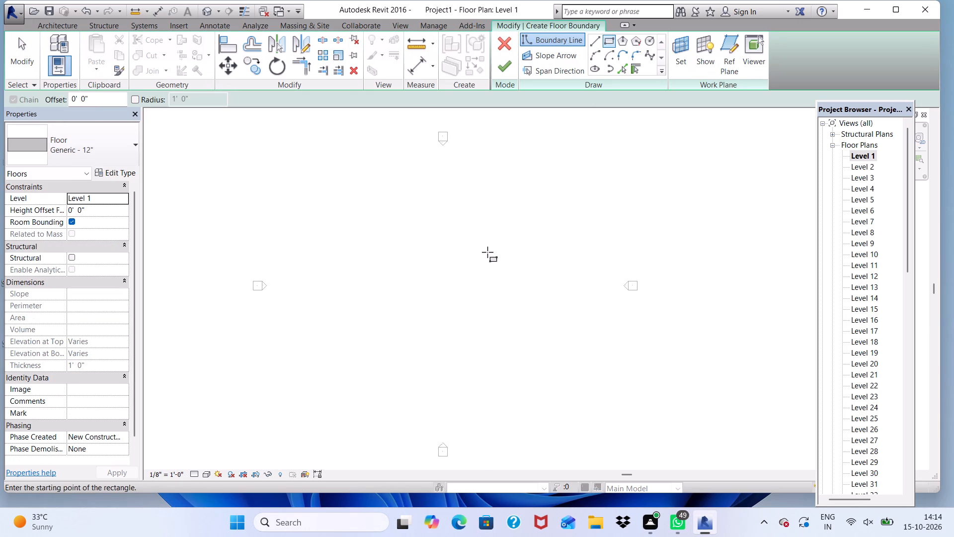
pyautogui.scroll(6, 297, 176)
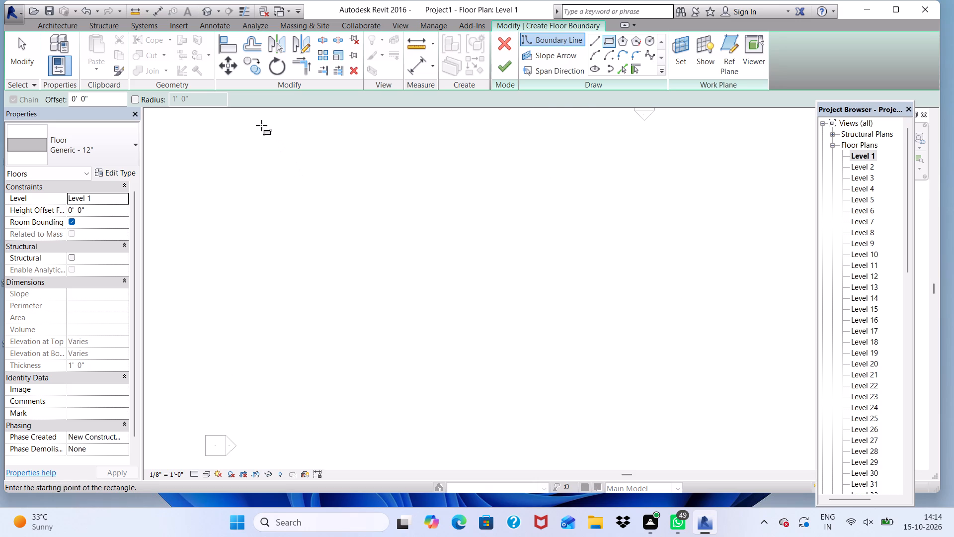
pyautogui.click(261, 125)
pyautogui.scroll(-5, 592, 241)
pyautogui.scroll(-3, 523, 230)
pyautogui.scroll(1, 677, 365)
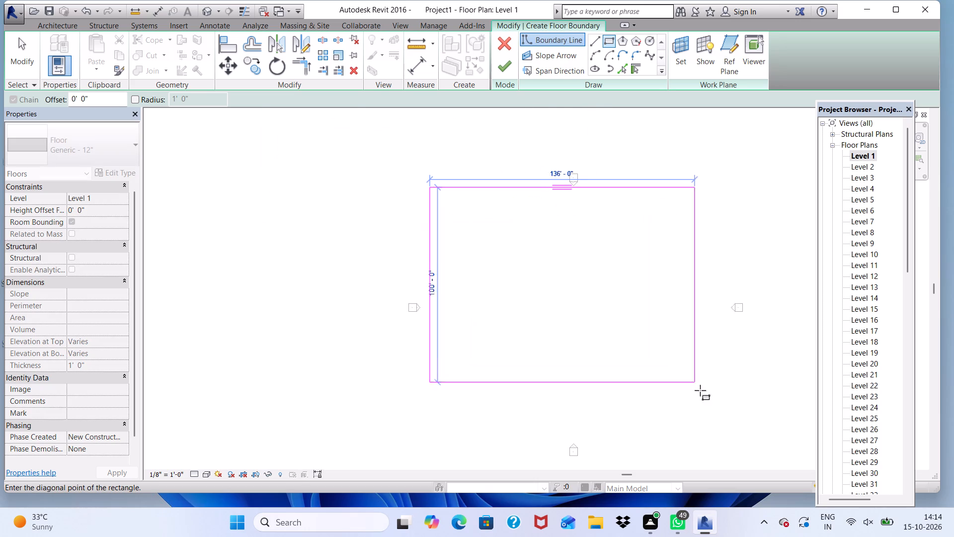
pyautogui.scroll(-6, 541, 351)
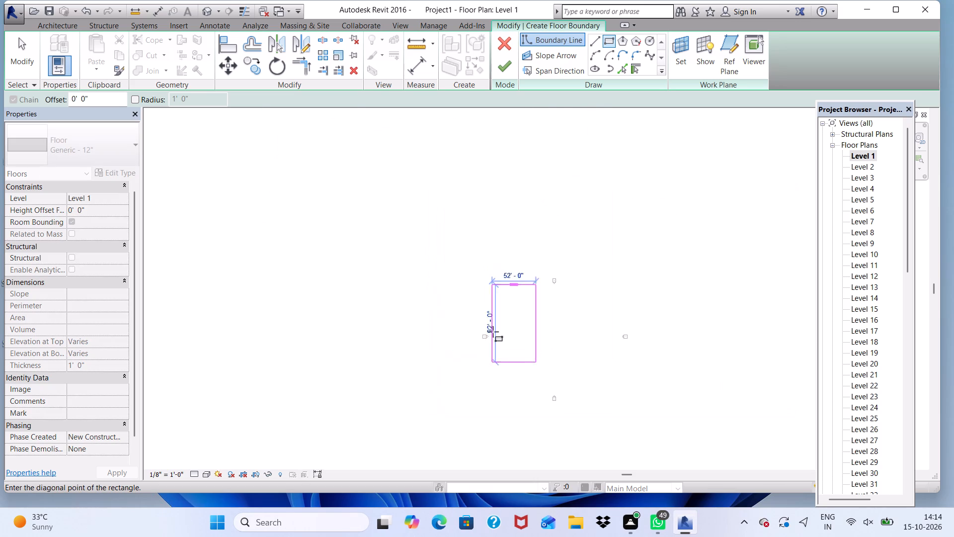
pyautogui.scroll(-1, 575, 358)
pyautogui.scroll(4, 647, 356)
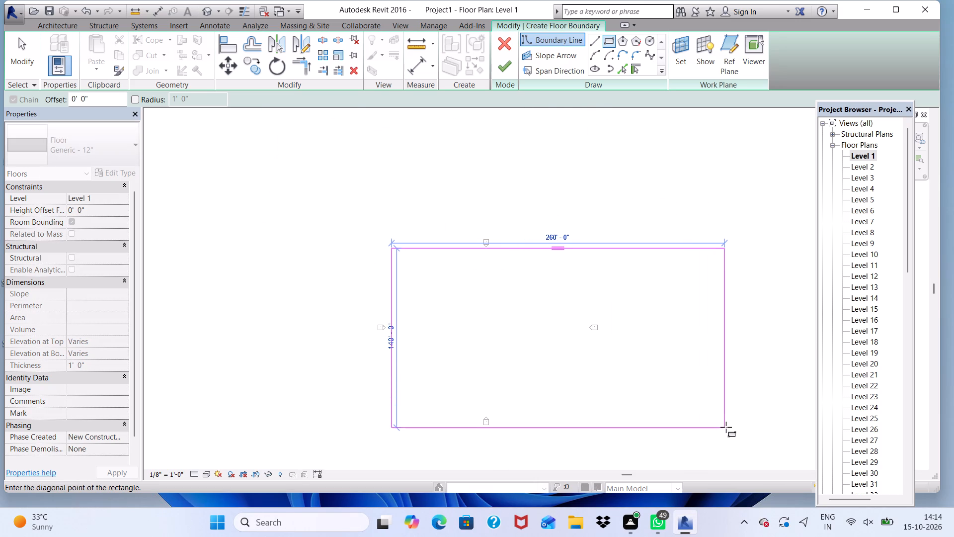
pyautogui.click(764, 443)
pyautogui.press('space')
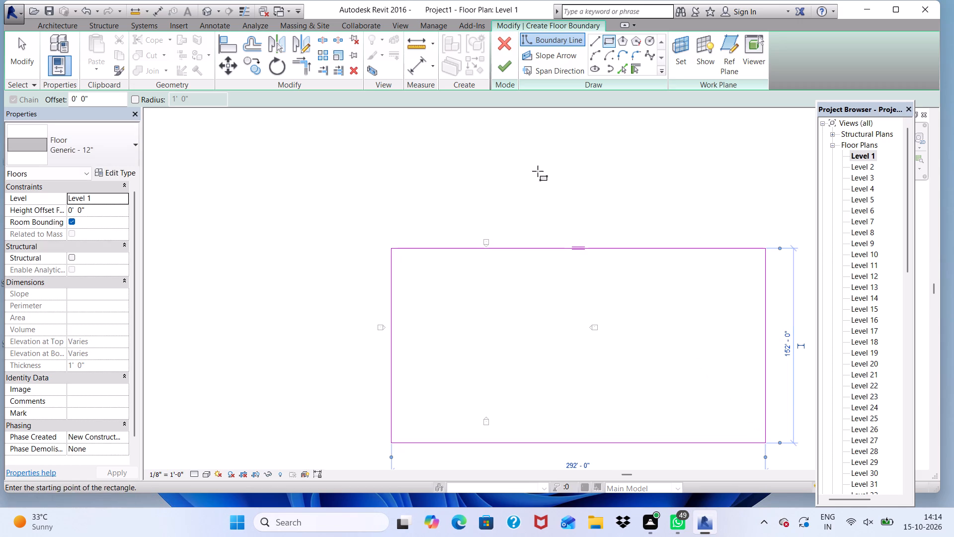
pyautogui.click(497, 60)
pyautogui.scroll(-1, 452, 191)
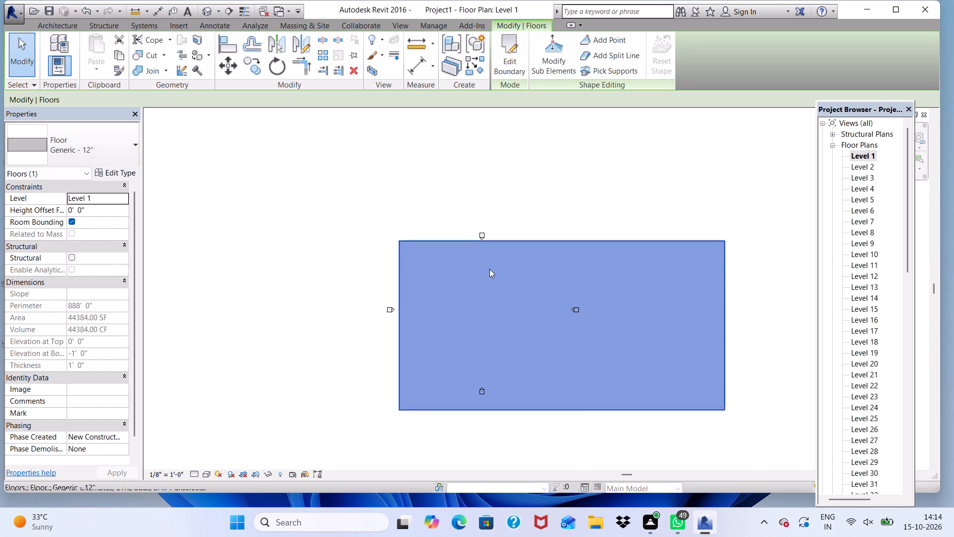
pyautogui.click(557, 201)
# Examine the new rectangular floor slab and its position relative to the elevation markers in the Level 1 plan.
pyautogui.scroll(4, 545, 290)
pyautogui.scroll(-7, 458, 206)
pyautogui.scroll(6, 653, 269)
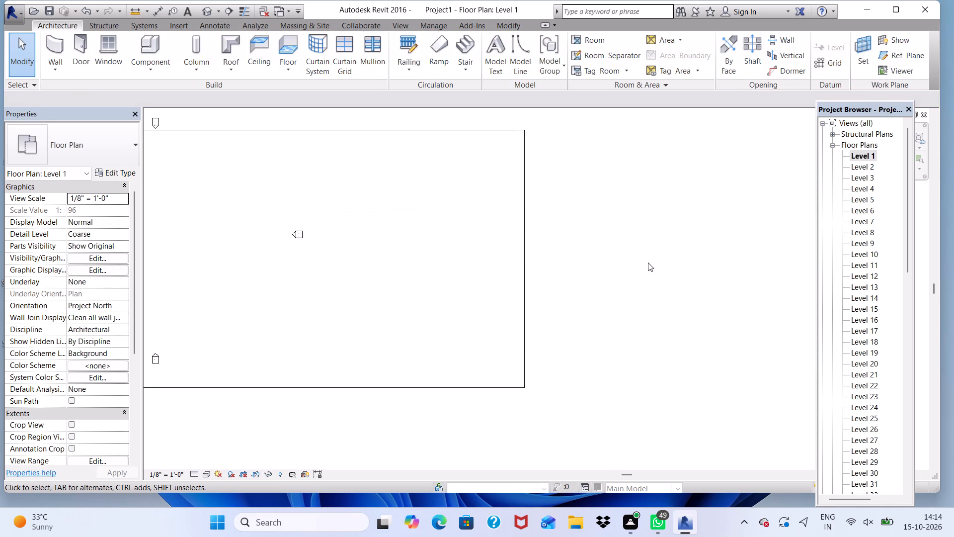
pyautogui.scroll(-3, 459, 232)
pyautogui.scroll(1, 247, 187)
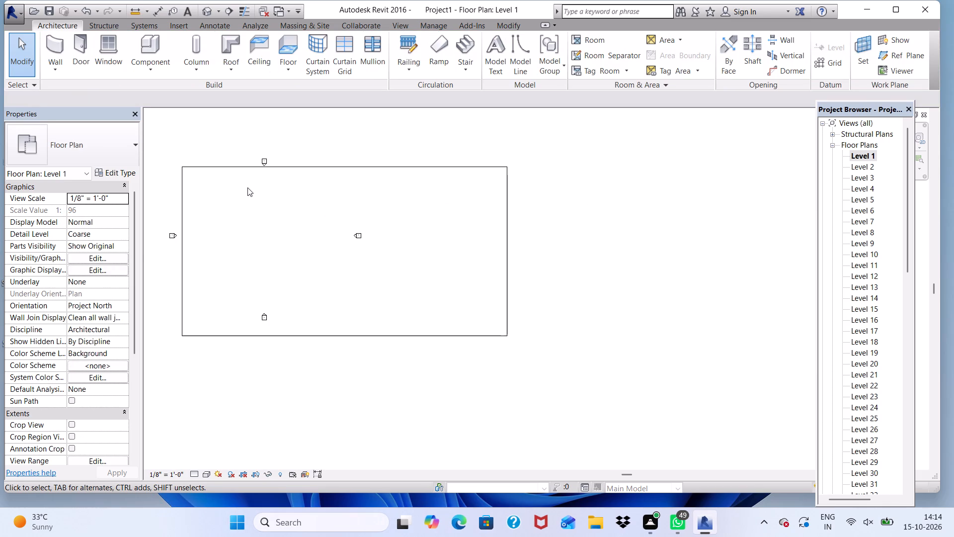
pyautogui.scroll(2, 247, 187)
pyautogui.scroll(-4, 268, 187)
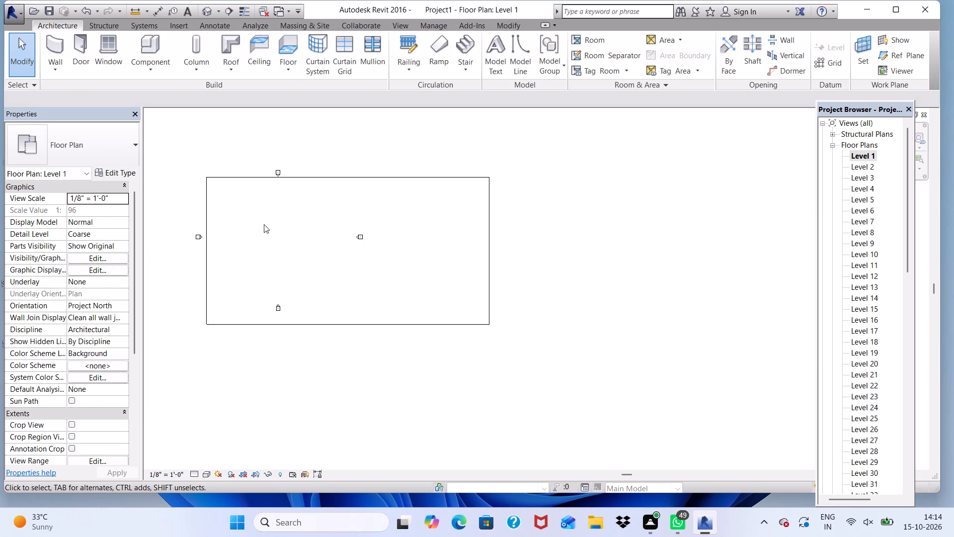
pyautogui.scroll(5, 257, 238)
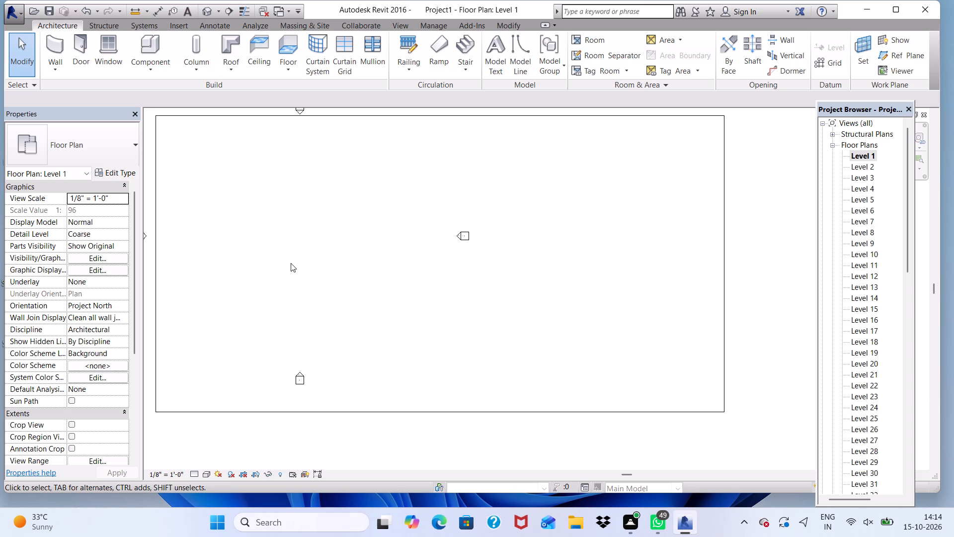
pyautogui.scroll(1, 318, 274)
pyautogui.scroll(-2, 336, 262)
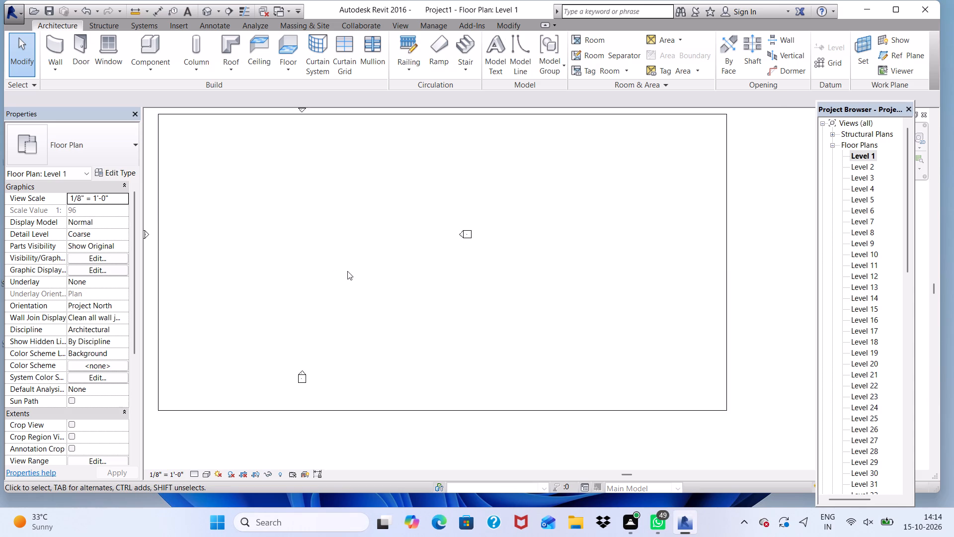
pyautogui.scroll(-4, 347, 271)
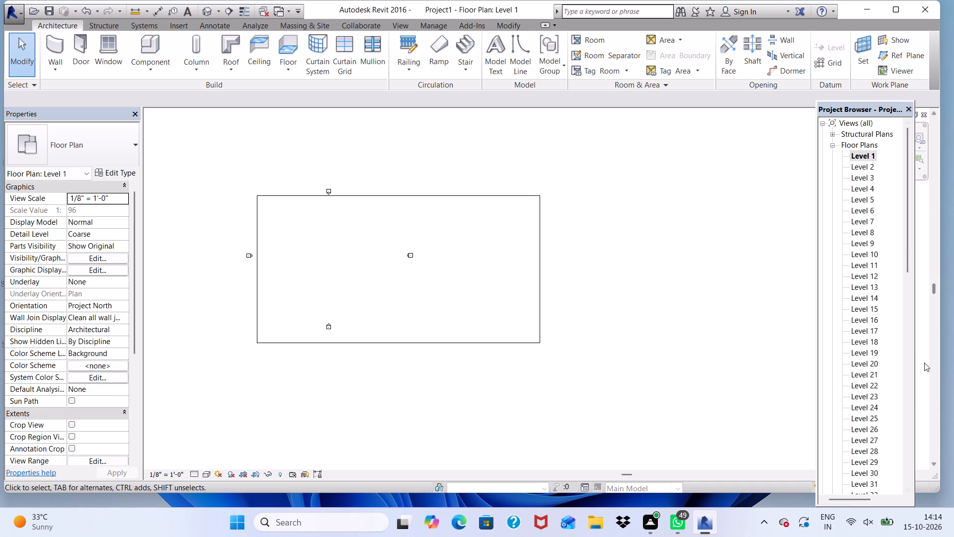
# Open the East elevation and examine the stacked levels above the floor slab.
pyautogui.scroll(-12, 870, 338)
pyautogui.scroll(-6, 884, 405)
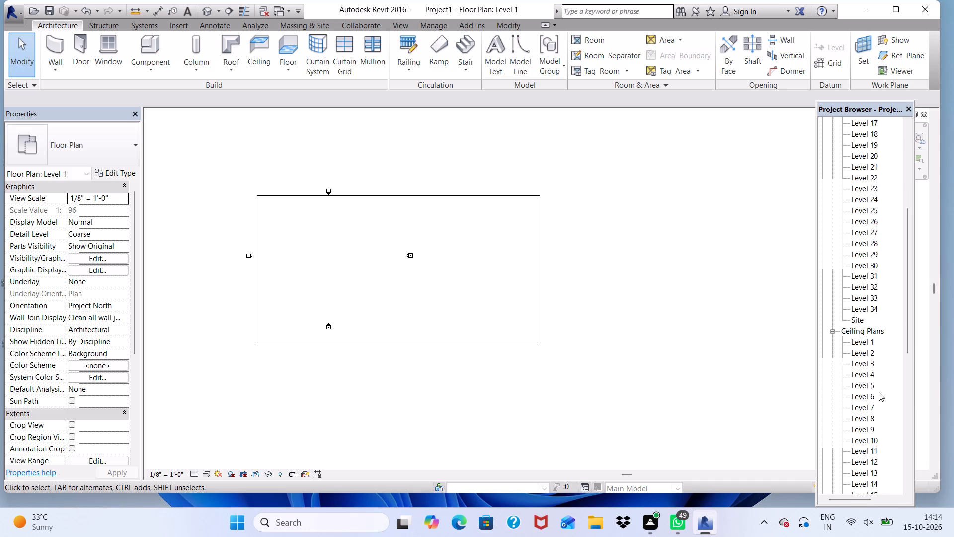
pyautogui.scroll(-20, 879, 392)
pyautogui.scroll(-9, 879, 392)
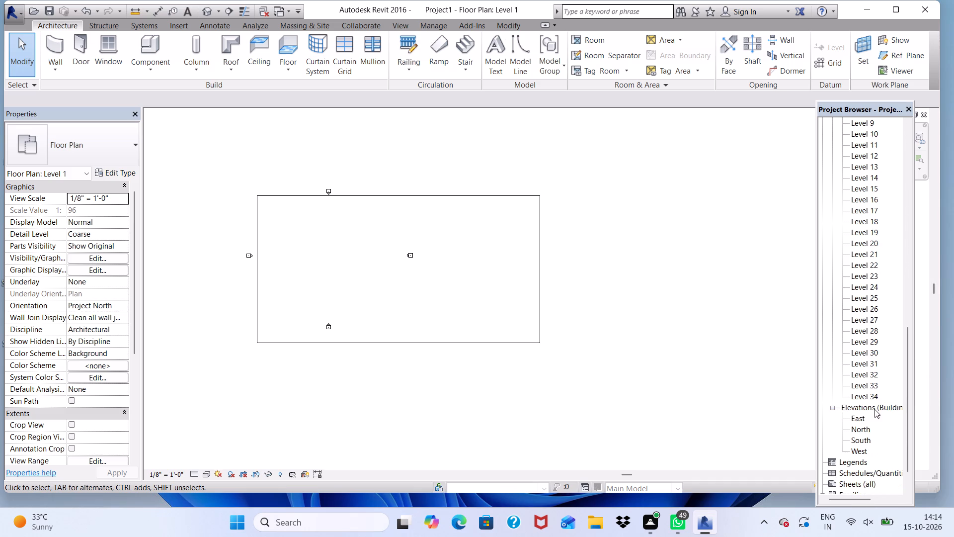
pyautogui.doubleClick(859, 420)
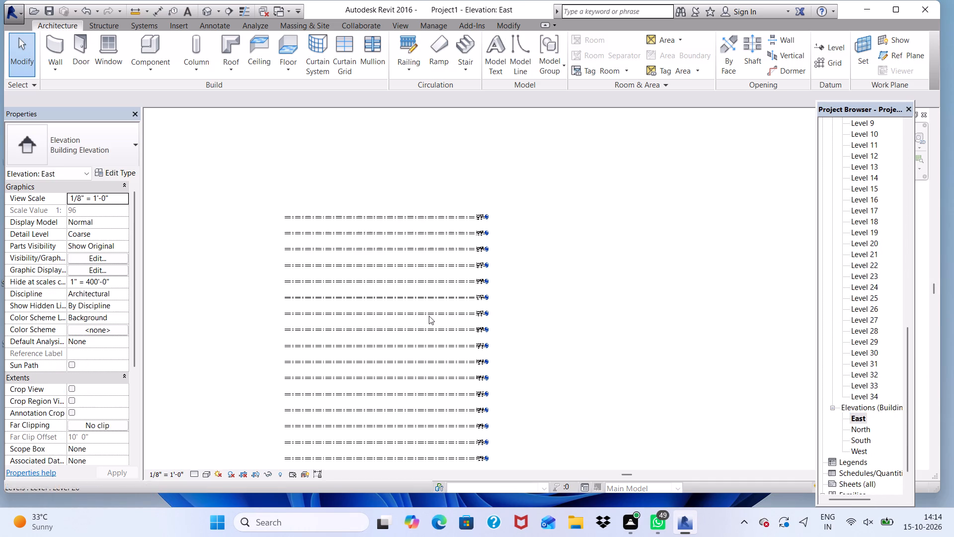
pyautogui.scroll(-1, 423, 355)
pyautogui.scroll(3, 433, 448)
pyautogui.scroll(-4, 434, 404)
pyautogui.scroll(5, 440, 445)
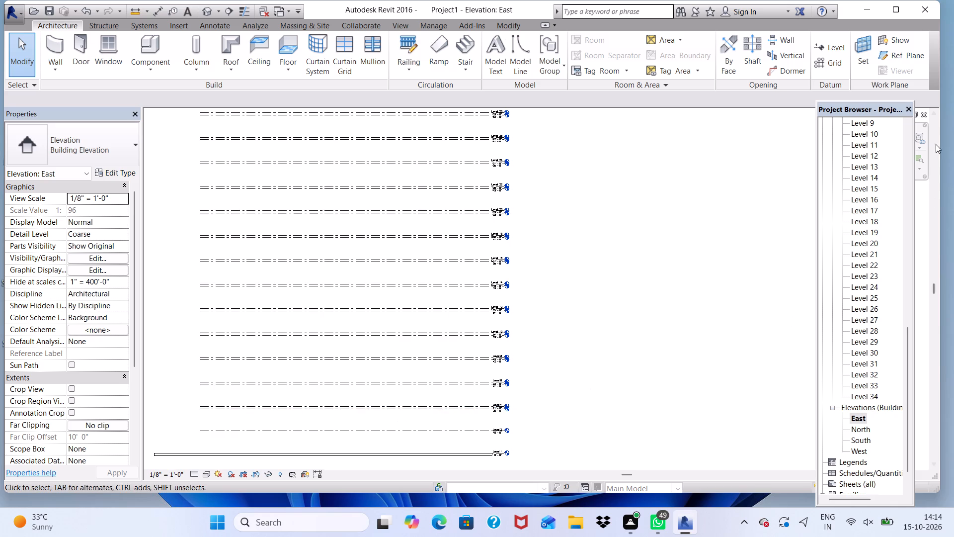
# Return to the Level 1 floor plan and examine the slab outline.
pyautogui.scroll(9, 849, 161)
pyautogui.scroll(-1, 853, 165)
pyautogui.scroll(20, 854, 166)
pyautogui.scroll(4, 854, 166)
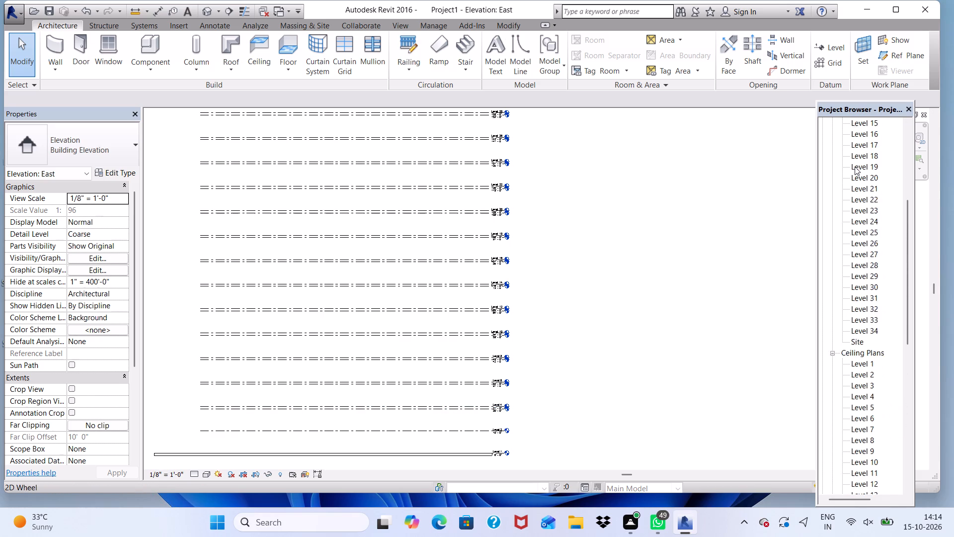
pyautogui.scroll(20, 855, 167)
pyautogui.scroll(2, 855, 167)
pyautogui.doubleClick(861, 156)
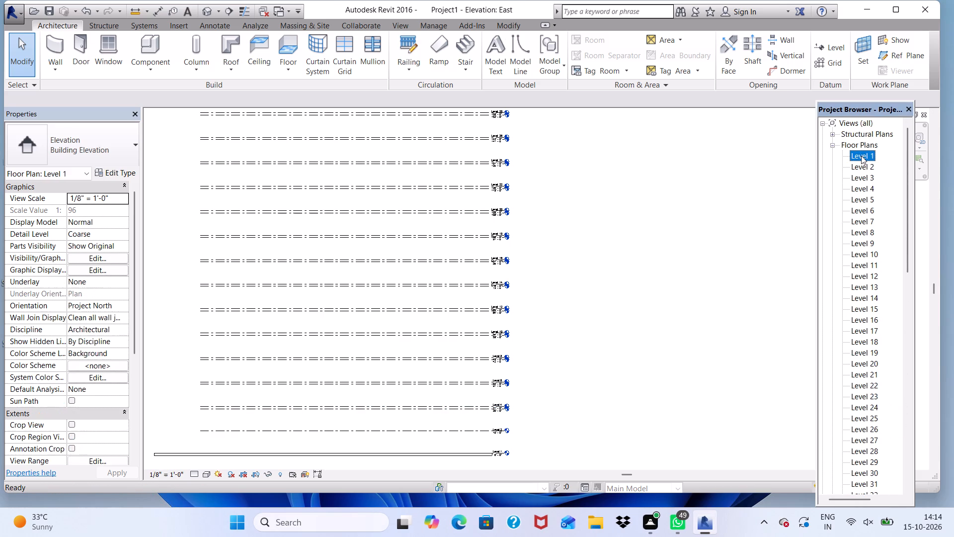
pyautogui.scroll(-4, 683, 264)
pyautogui.scroll(5, 597, 282)
pyautogui.scroll(-2, 597, 282)
pyautogui.scroll(4, 594, 304)
pyautogui.scroll(-4, 598, 319)
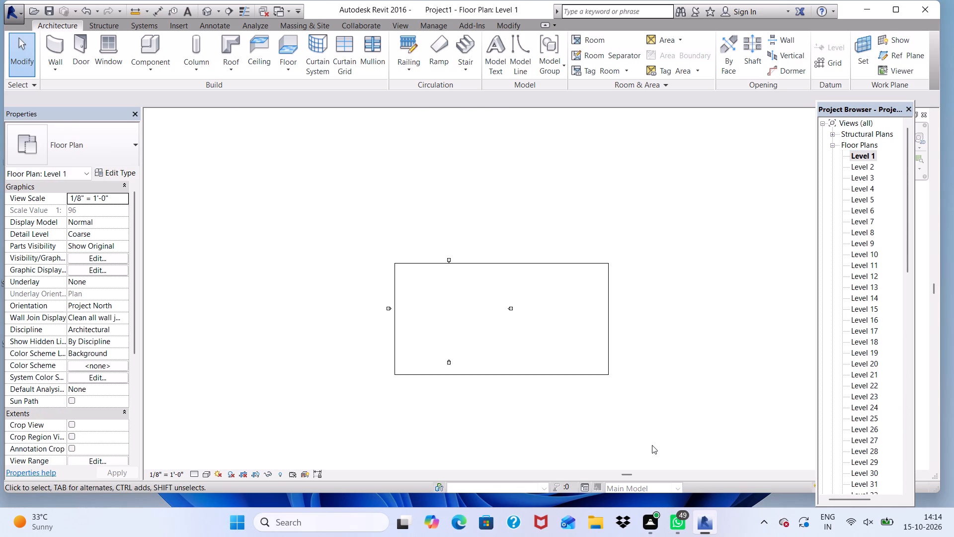
pyautogui.scroll(-1, 652, 445)
pyautogui.scroll(13, 529, 403)
pyautogui.scroll(-7, 434, 355)
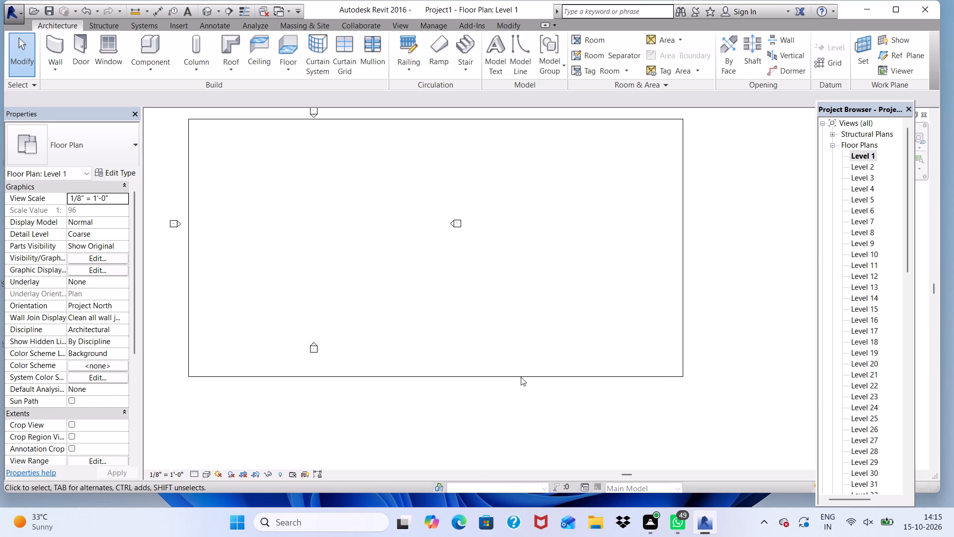
pyautogui.scroll(-5, 509, 365)
pyautogui.scroll(9, 482, 349)
pyautogui.scroll(-5, 486, 352)
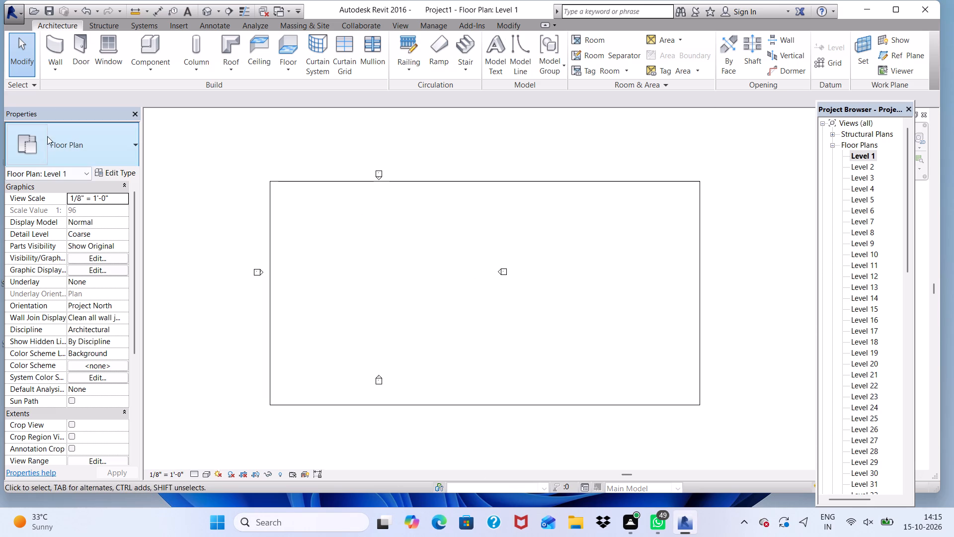
# Draw a rectangle of Generic - 8" walls about 272' by 128' inside the Level 1 floor slab outline.
pyautogui.click(52, 50)
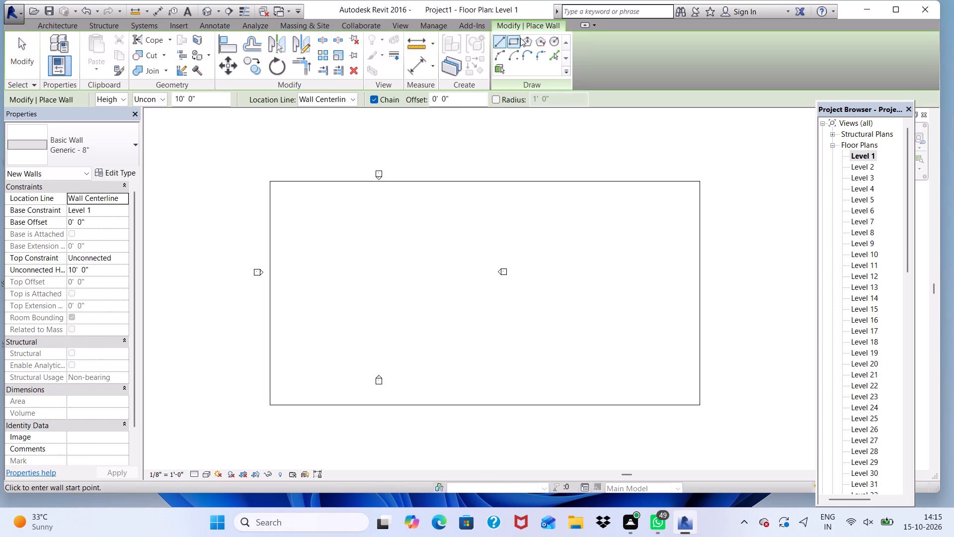
pyautogui.click(516, 37)
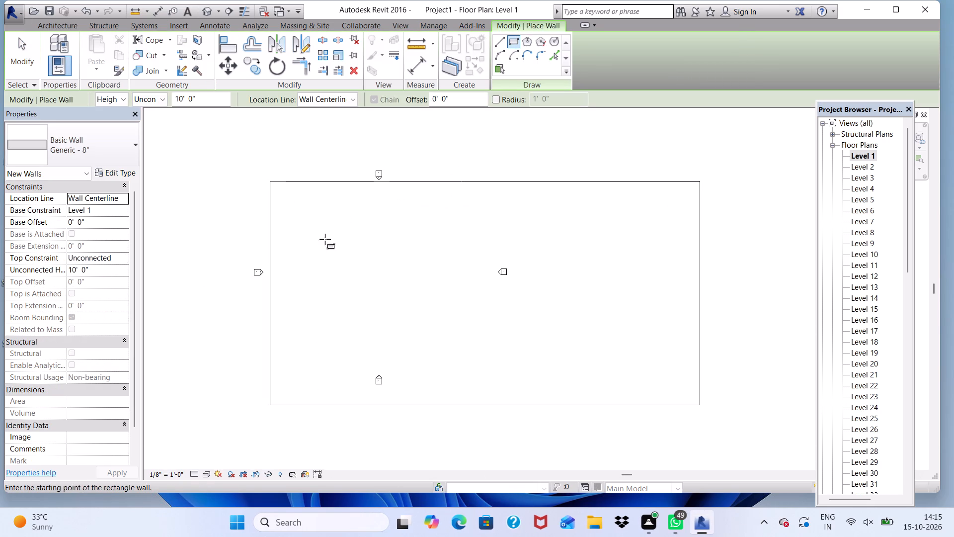
pyautogui.click(284, 193)
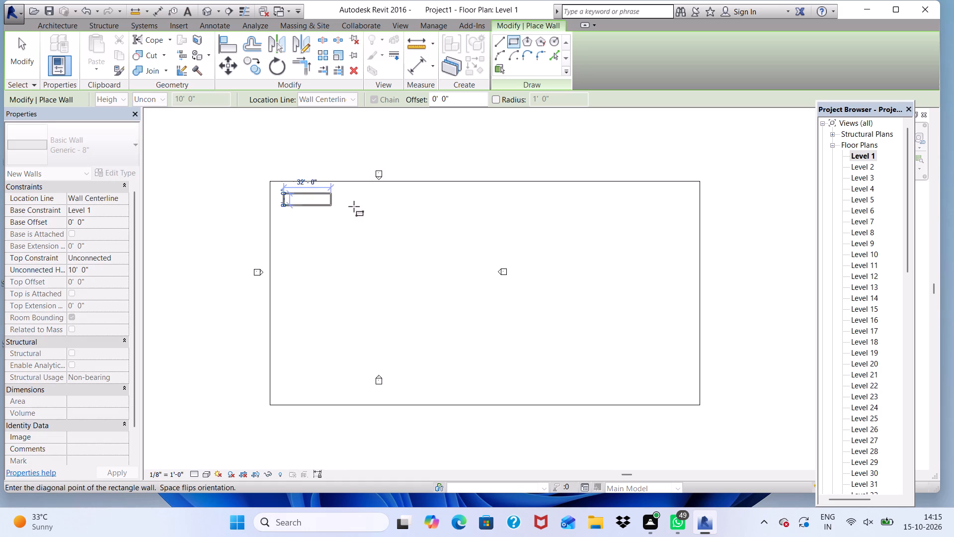
pyautogui.click(683, 380)
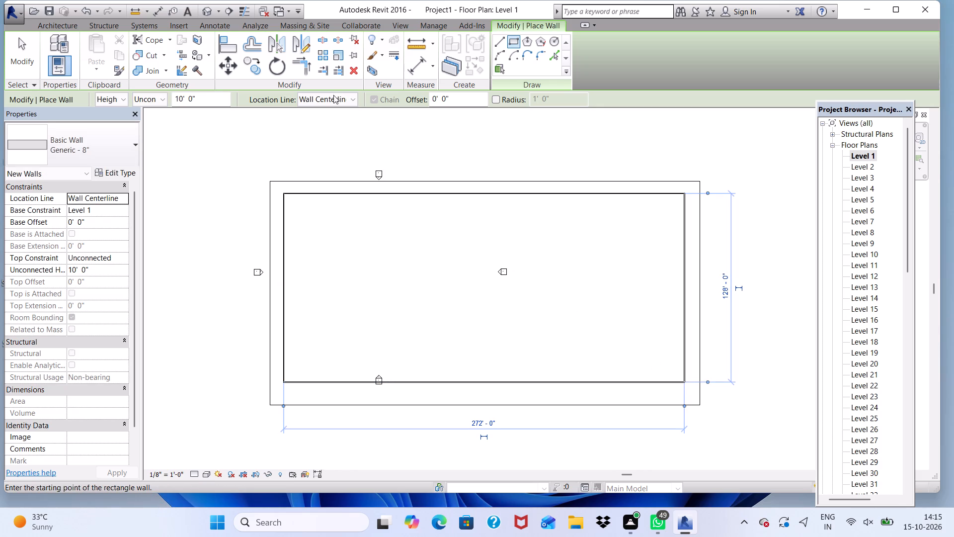
pyautogui.press('Escape')
pyautogui.press('Escape')
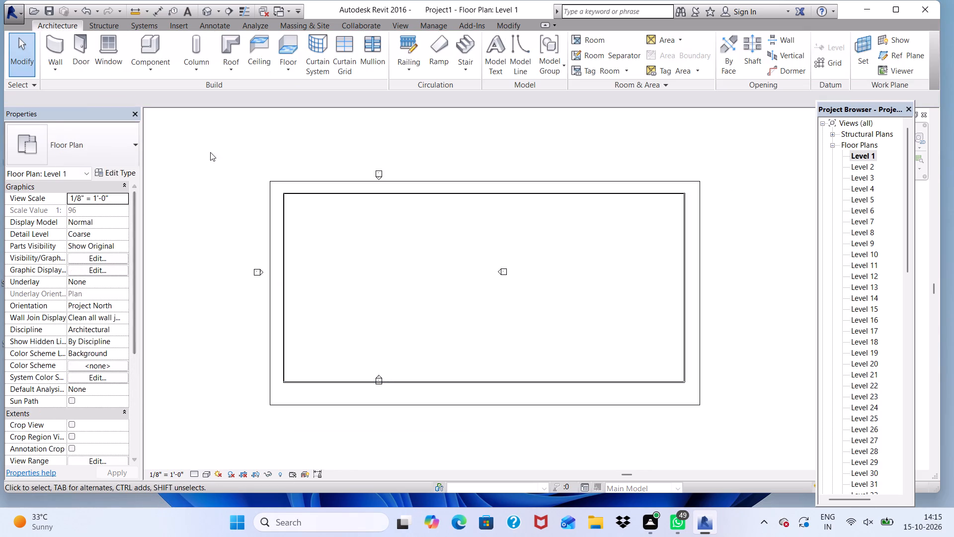
# Shorten the south wall from its east end to about 96' long and flip its orientation.
pyautogui.click(51, 49)
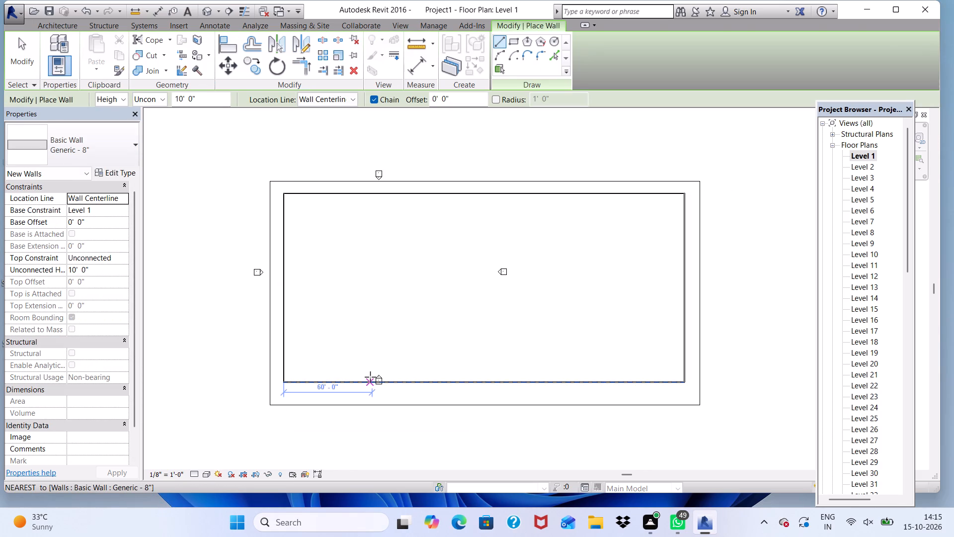
pyautogui.press('Escape')
pyautogui.click(406, 381)
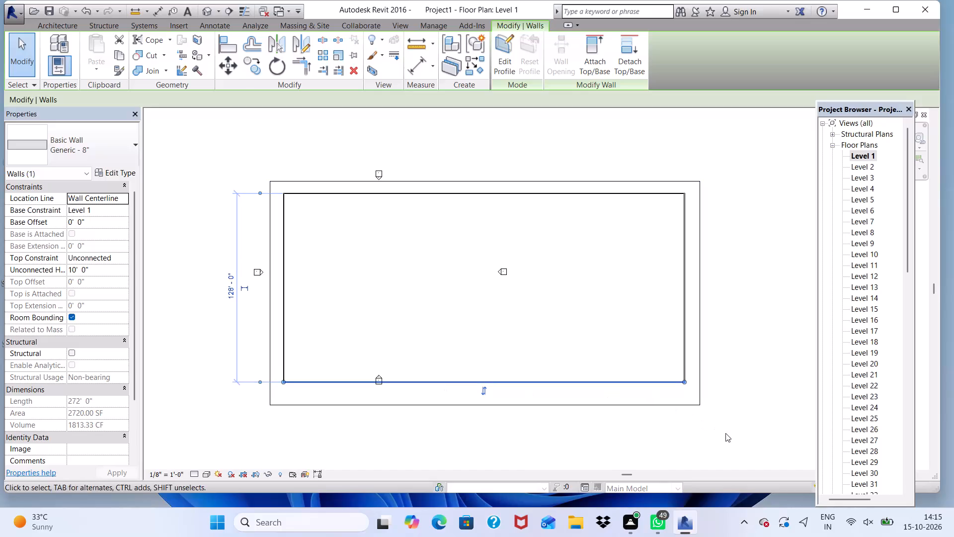
pyautogui.moveTo(684, 383); pyautogui.dragTo(603, 384)
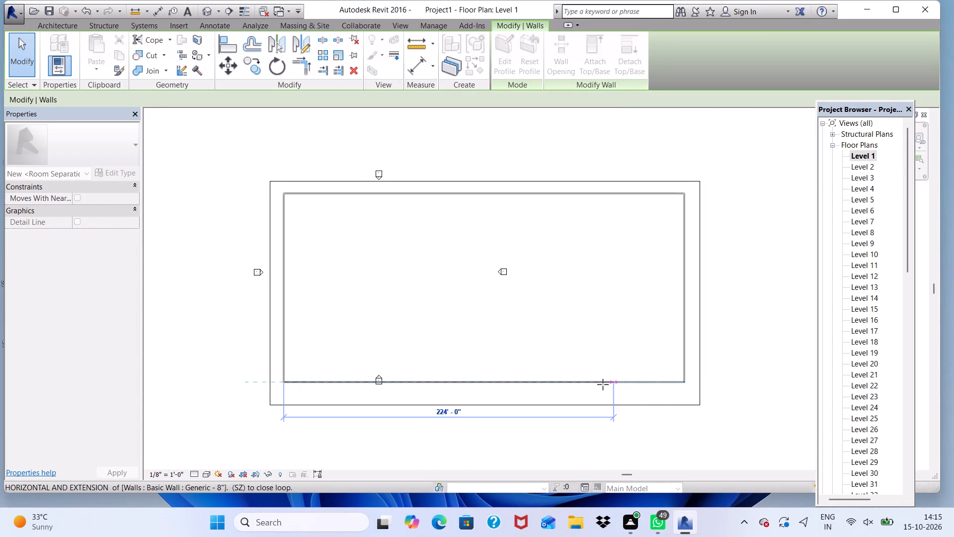
pyautogui.moveTo(603, 384); pyautogui.dragTo(361, 384)
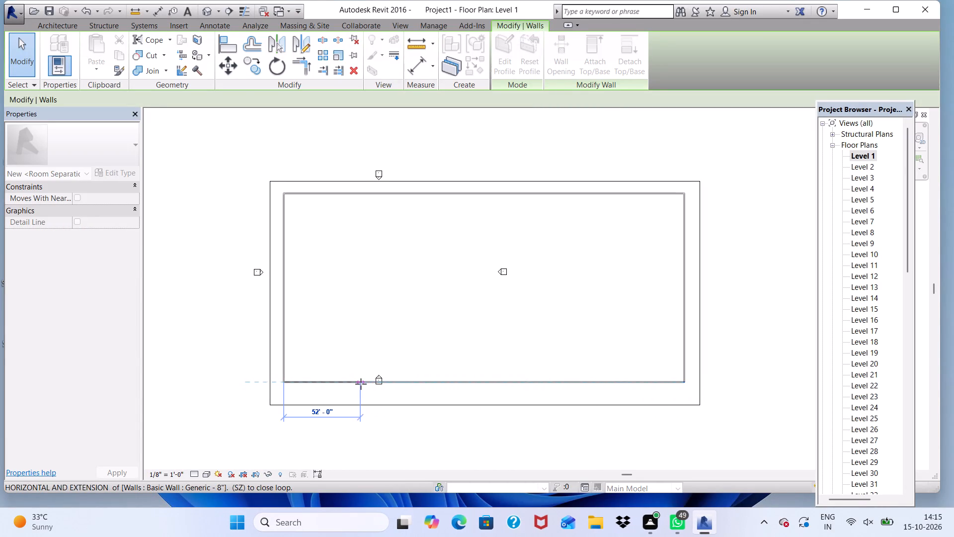
pyautogui.moveTo(361, 384); pyautogui.dragTo(427, 385)
pyautogui.scroll(-3, 426, 380)
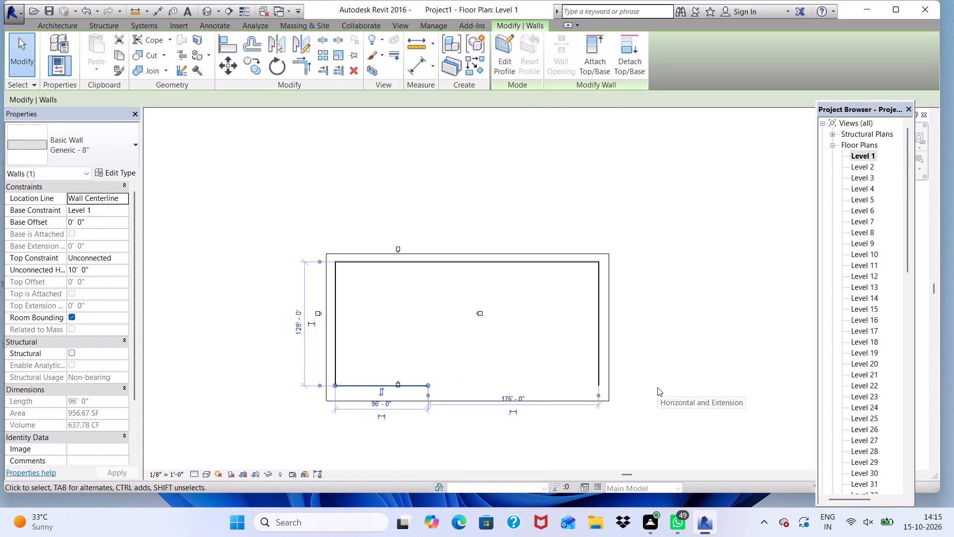
pyautogui.press('space')
pyautogui.click(644, 356)
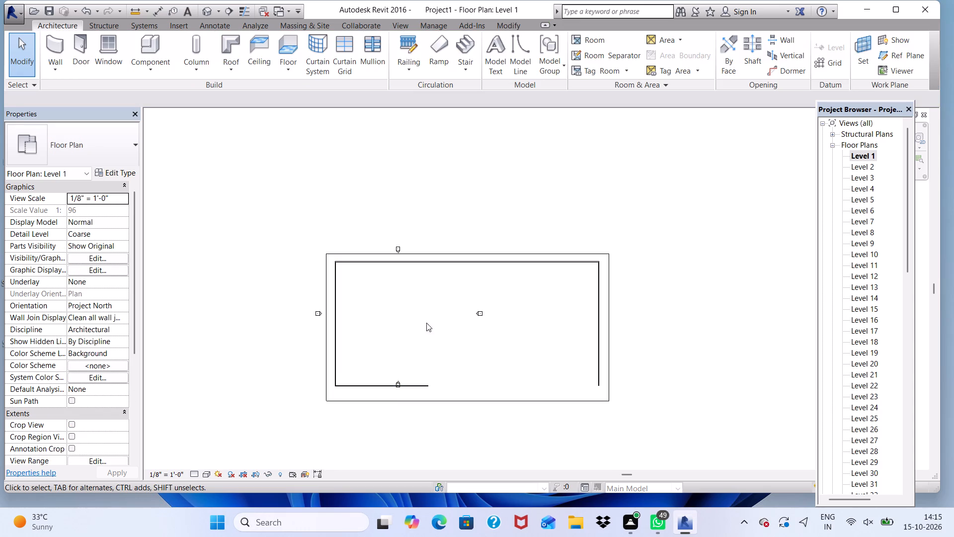
# Draw a straight Generic - 8" wall about 96' long westward from the south end of the east wall.
pyautogui.click(54, 47)
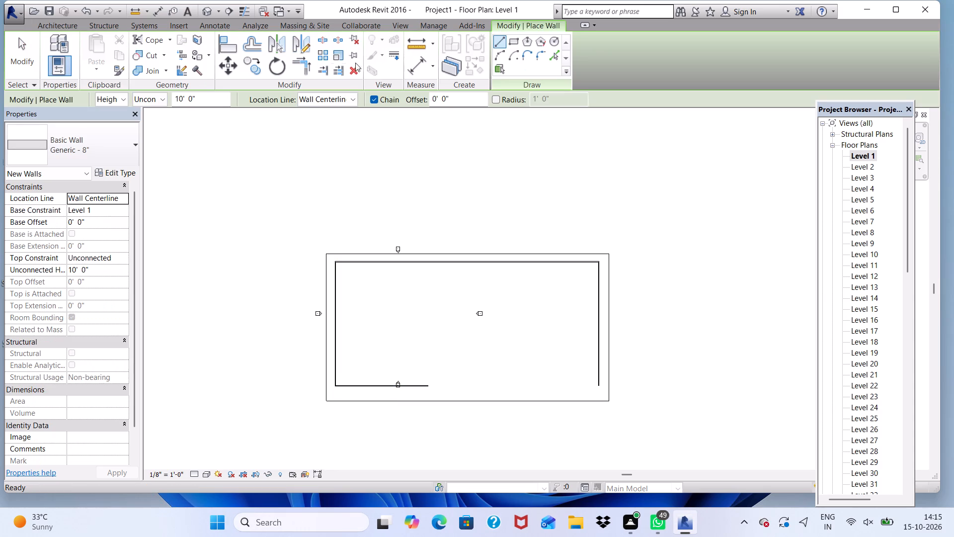
pyautogui.click(495, 44)
pyautogui.scroll(2, 610, 386)
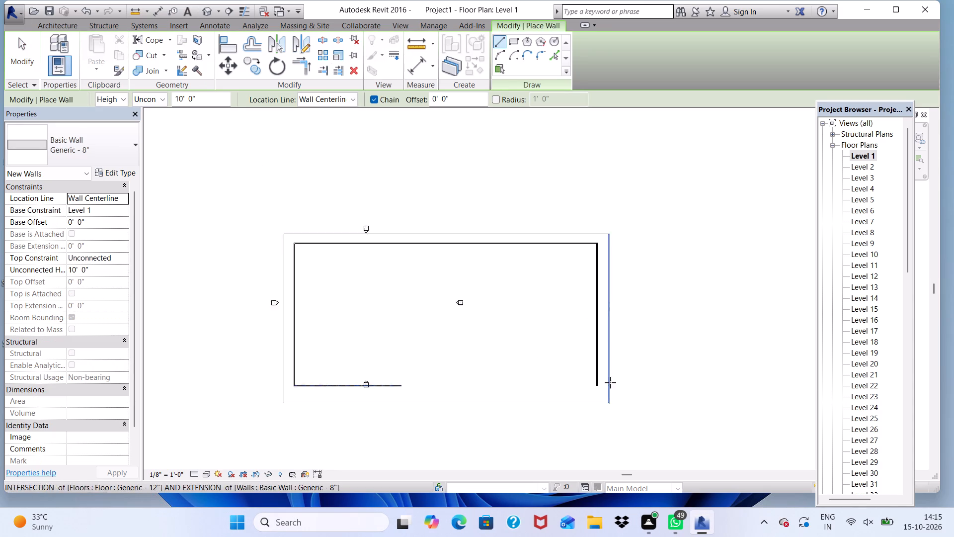
pyautogui.scroll(8, 610, 382)
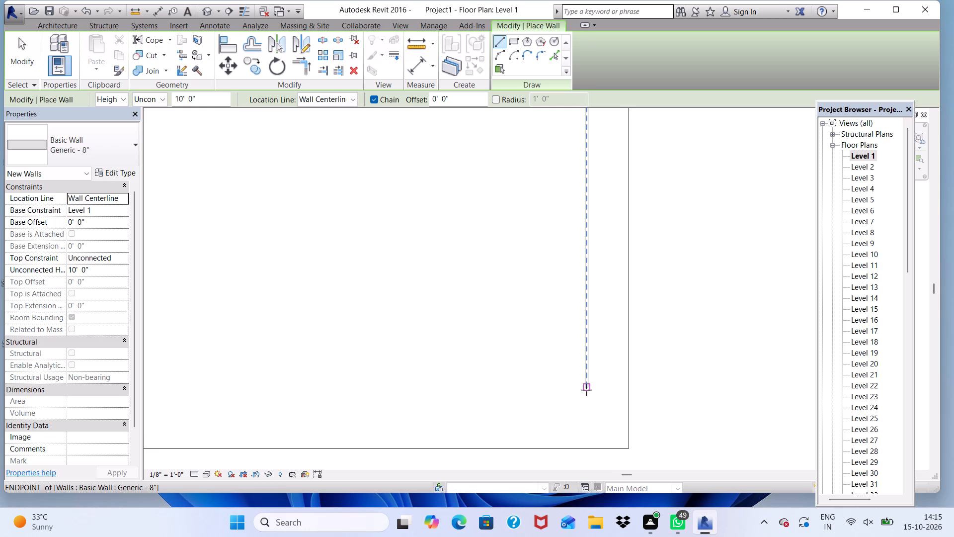
pyautogui.click(586, 386)
pyautogui.scroll(-13, 522, 367)
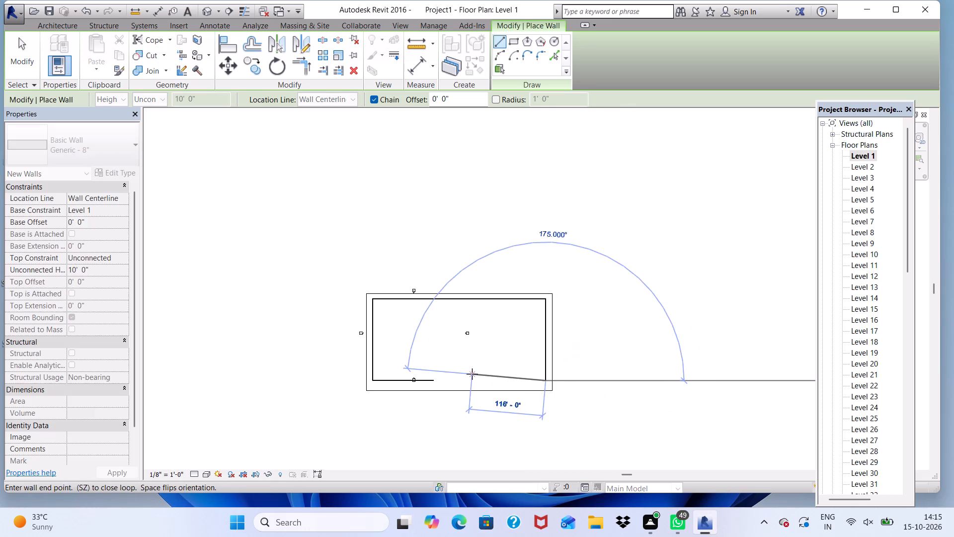
pyautogui.scroll(5, 472, 374)
pyautogui.click(497, 386)
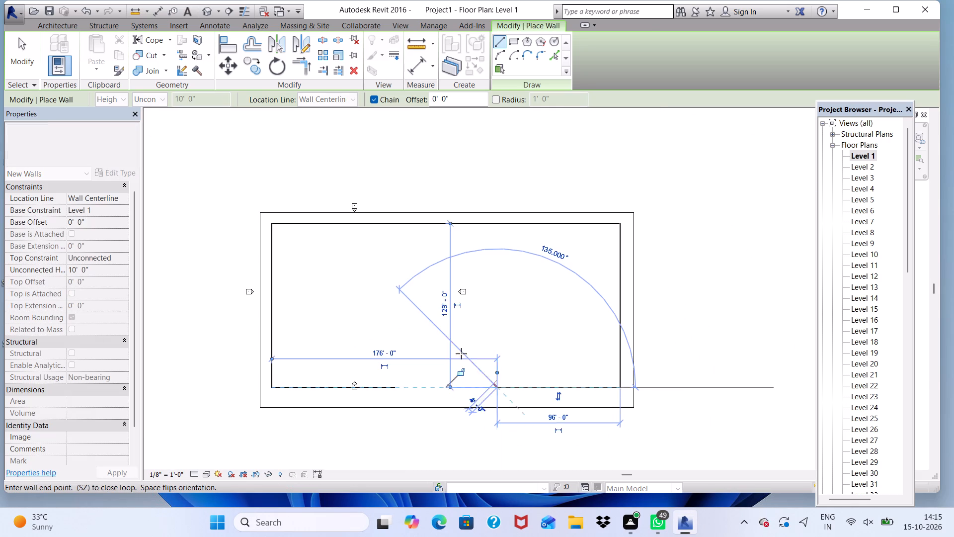
pyautogui.press('space')
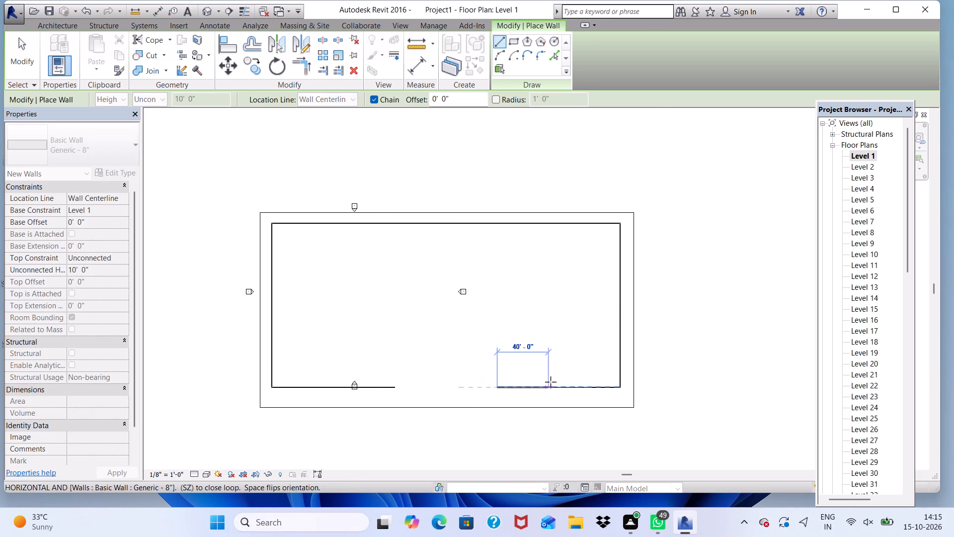
pyautogui.press('Escape')
pyautogui.press('Escape')
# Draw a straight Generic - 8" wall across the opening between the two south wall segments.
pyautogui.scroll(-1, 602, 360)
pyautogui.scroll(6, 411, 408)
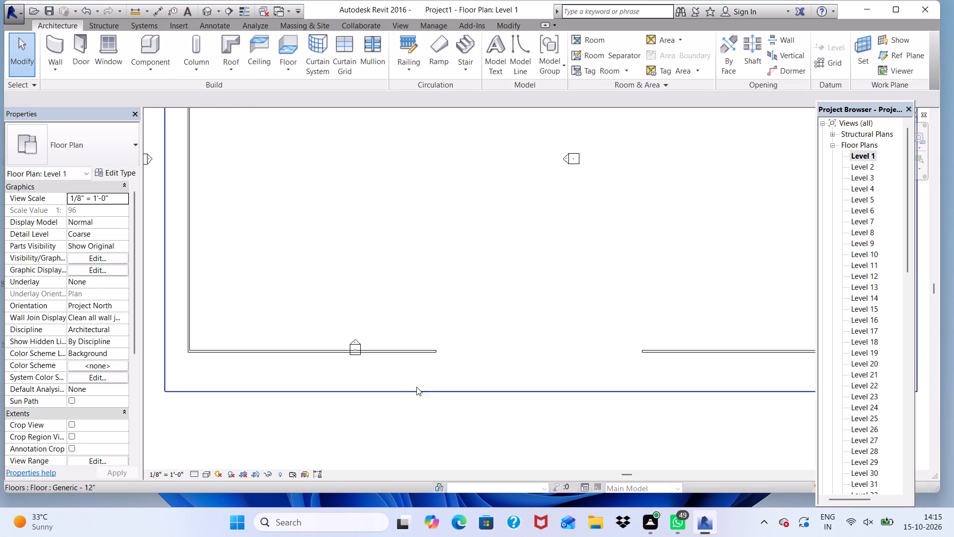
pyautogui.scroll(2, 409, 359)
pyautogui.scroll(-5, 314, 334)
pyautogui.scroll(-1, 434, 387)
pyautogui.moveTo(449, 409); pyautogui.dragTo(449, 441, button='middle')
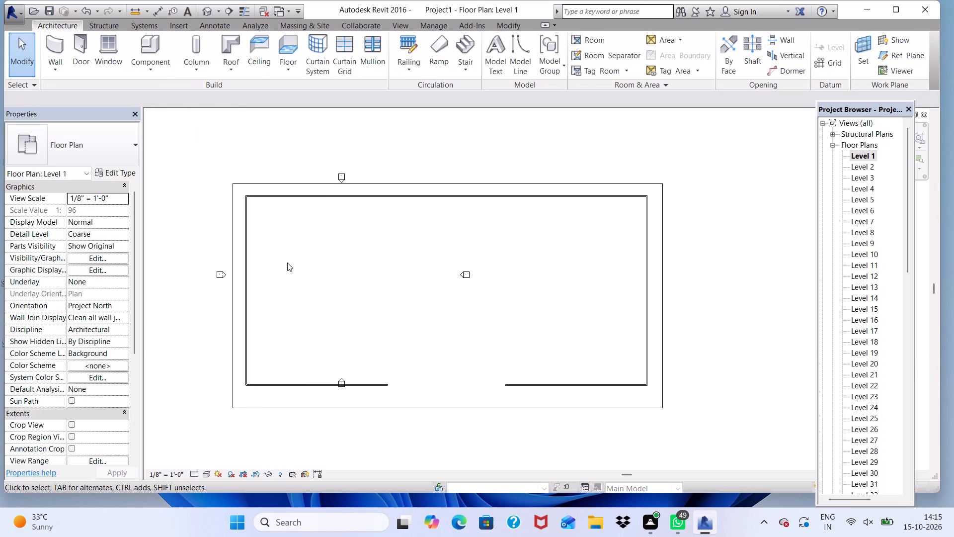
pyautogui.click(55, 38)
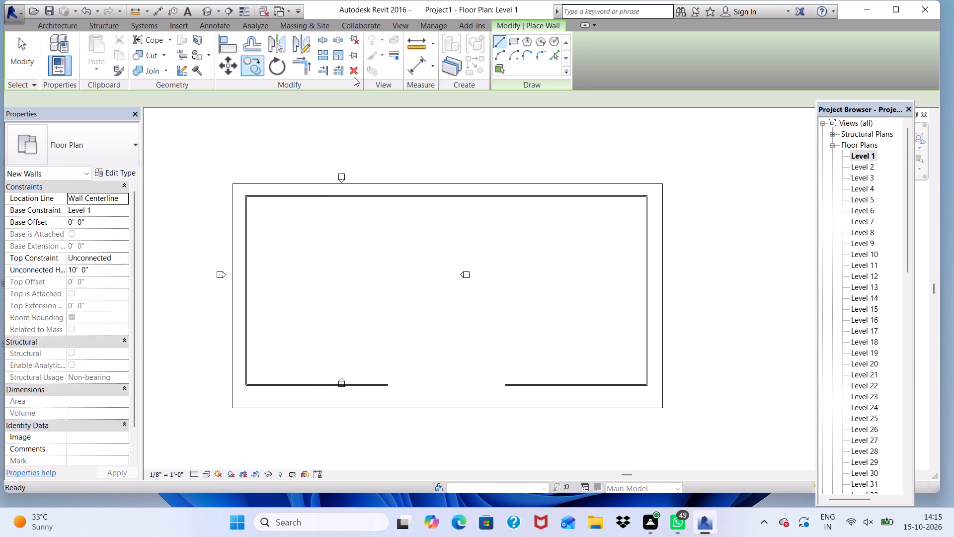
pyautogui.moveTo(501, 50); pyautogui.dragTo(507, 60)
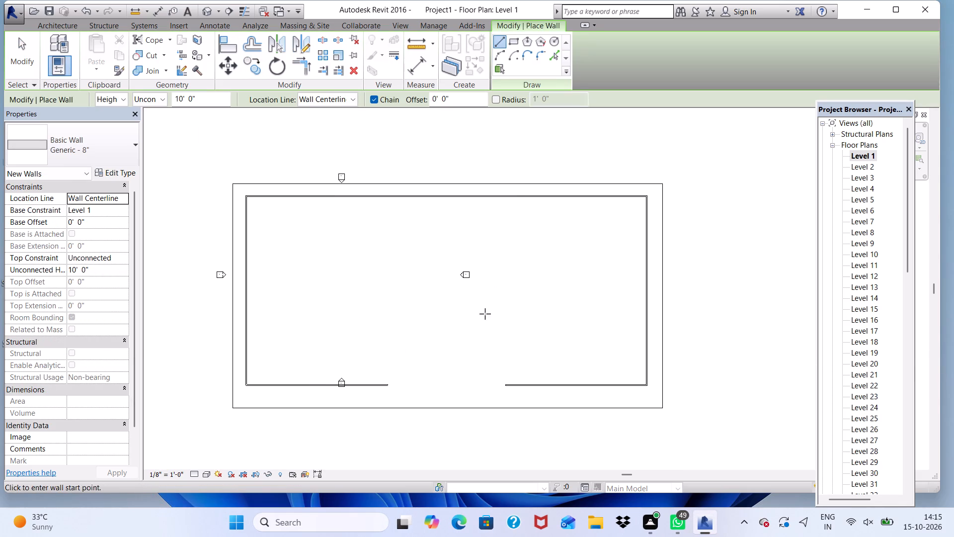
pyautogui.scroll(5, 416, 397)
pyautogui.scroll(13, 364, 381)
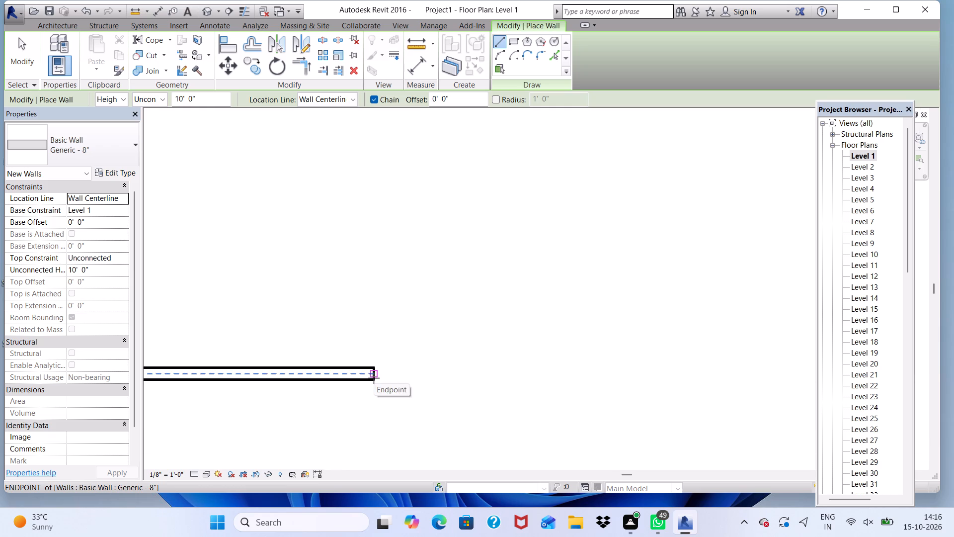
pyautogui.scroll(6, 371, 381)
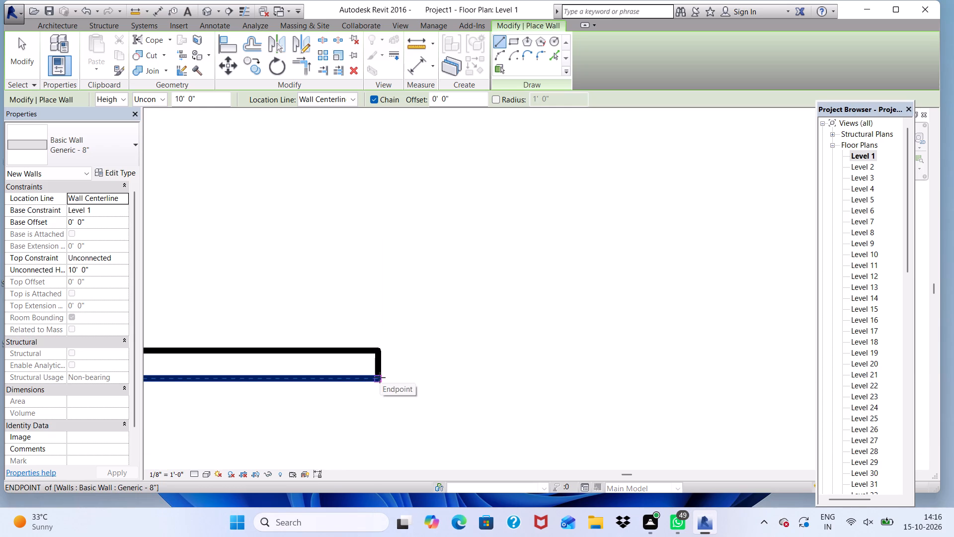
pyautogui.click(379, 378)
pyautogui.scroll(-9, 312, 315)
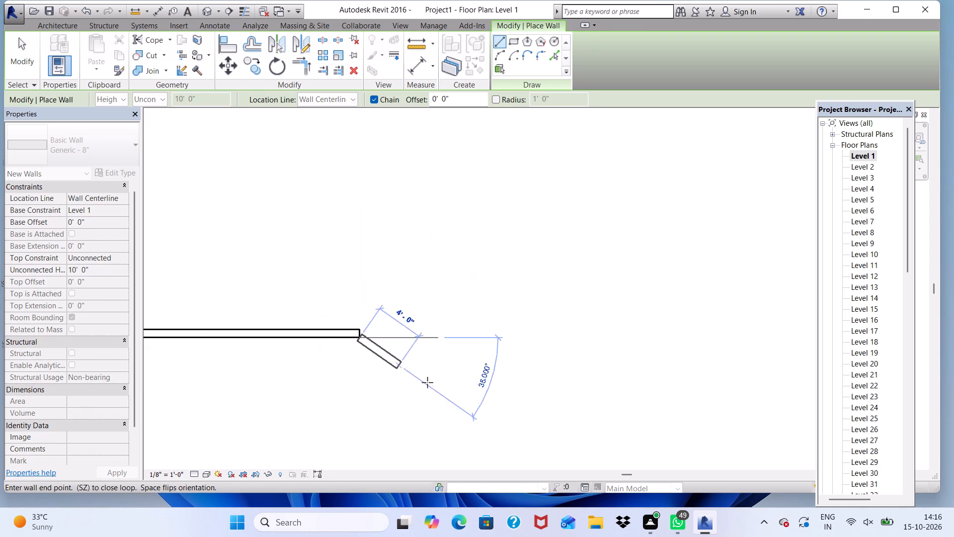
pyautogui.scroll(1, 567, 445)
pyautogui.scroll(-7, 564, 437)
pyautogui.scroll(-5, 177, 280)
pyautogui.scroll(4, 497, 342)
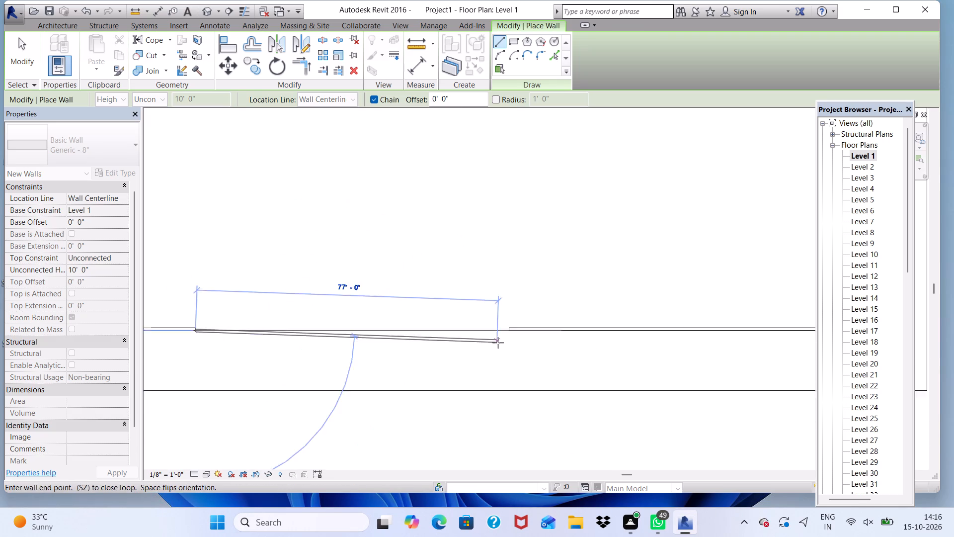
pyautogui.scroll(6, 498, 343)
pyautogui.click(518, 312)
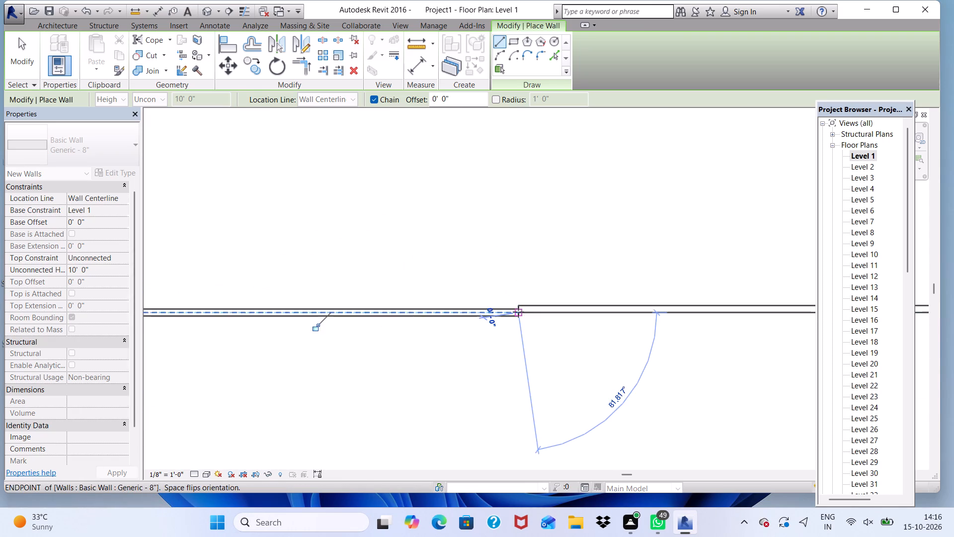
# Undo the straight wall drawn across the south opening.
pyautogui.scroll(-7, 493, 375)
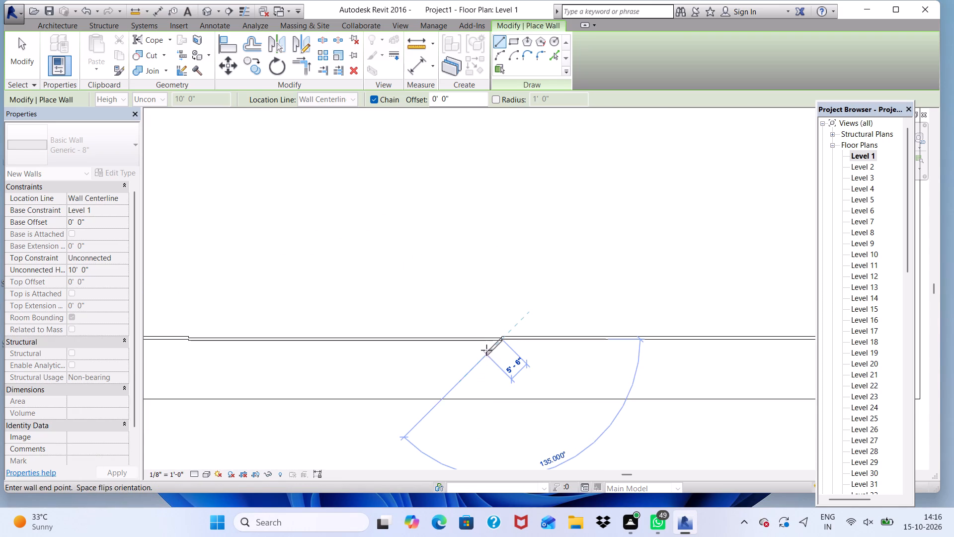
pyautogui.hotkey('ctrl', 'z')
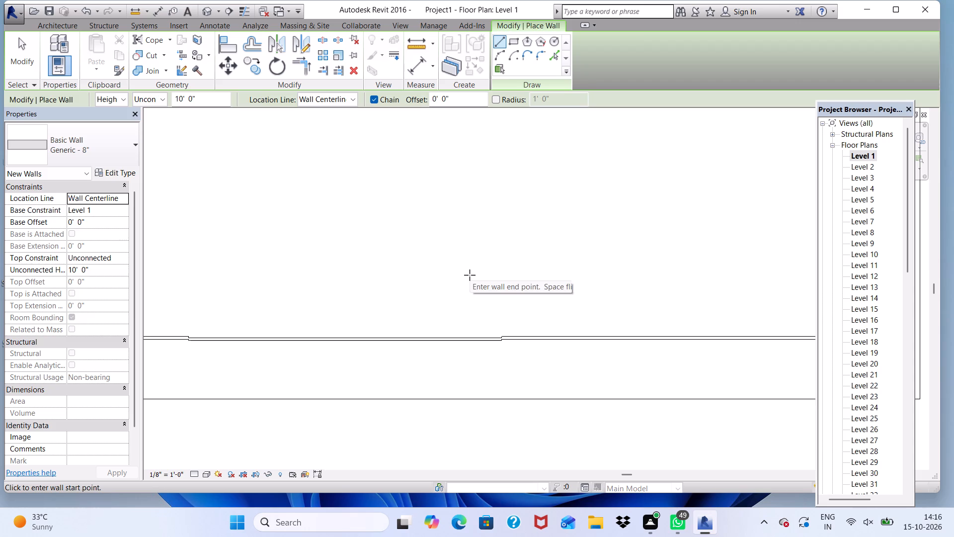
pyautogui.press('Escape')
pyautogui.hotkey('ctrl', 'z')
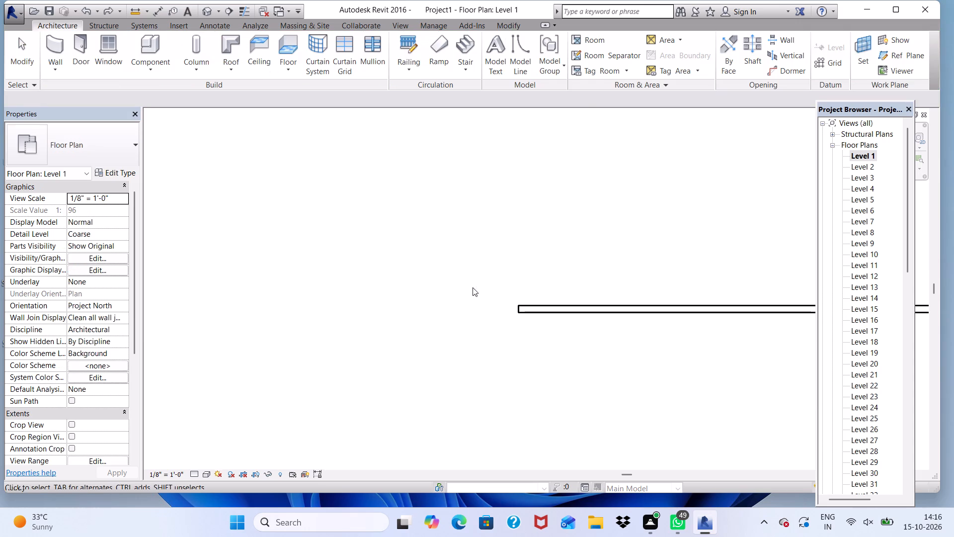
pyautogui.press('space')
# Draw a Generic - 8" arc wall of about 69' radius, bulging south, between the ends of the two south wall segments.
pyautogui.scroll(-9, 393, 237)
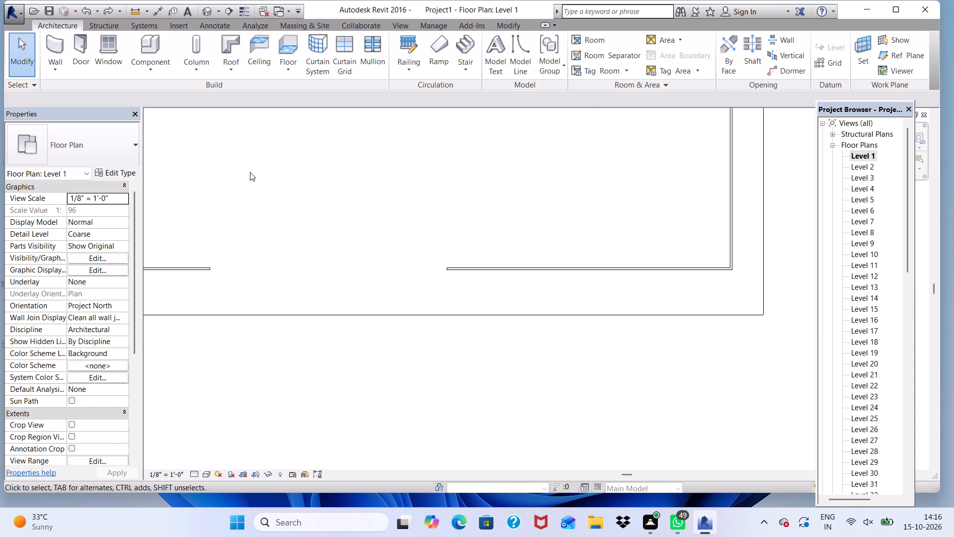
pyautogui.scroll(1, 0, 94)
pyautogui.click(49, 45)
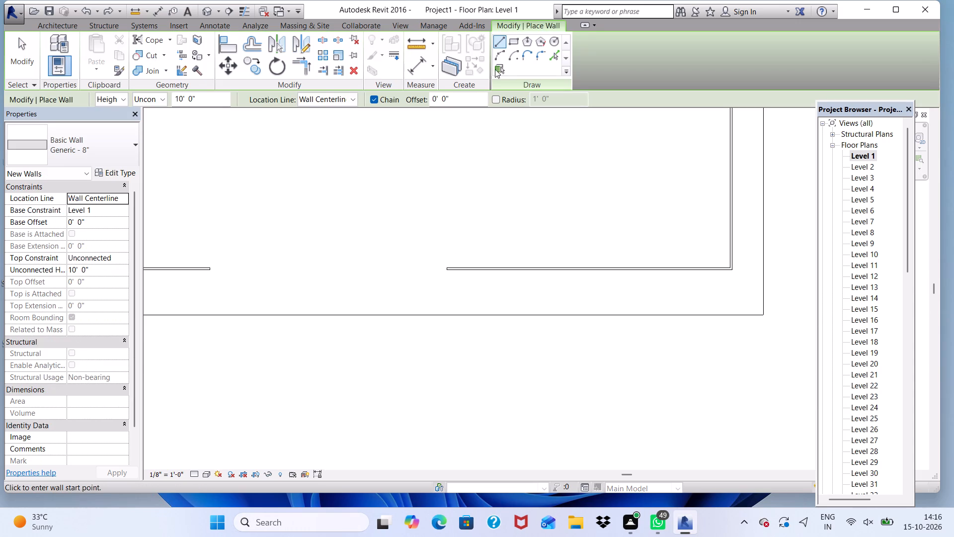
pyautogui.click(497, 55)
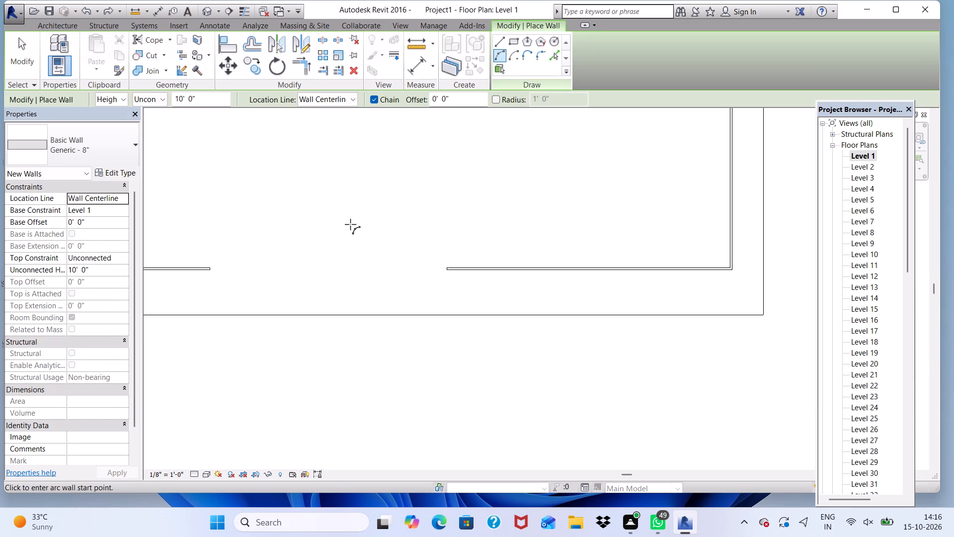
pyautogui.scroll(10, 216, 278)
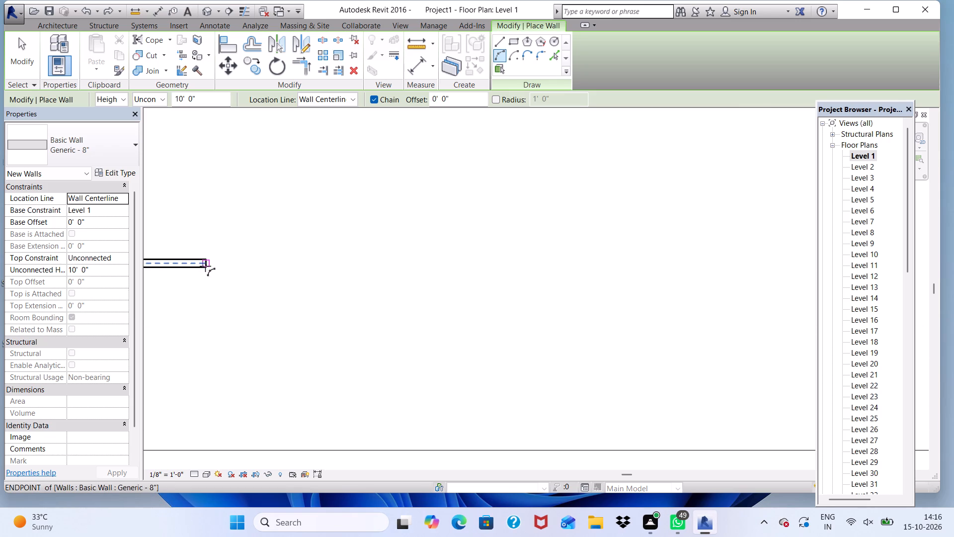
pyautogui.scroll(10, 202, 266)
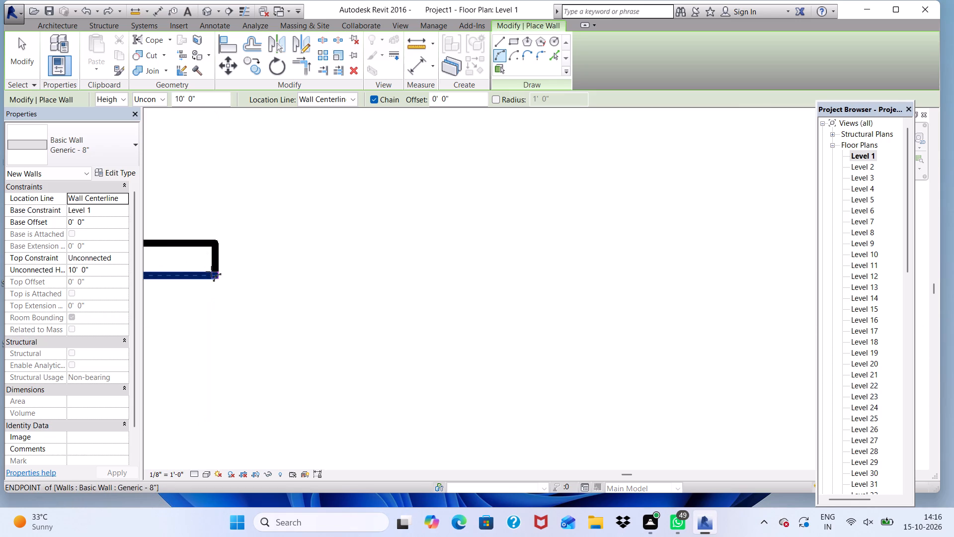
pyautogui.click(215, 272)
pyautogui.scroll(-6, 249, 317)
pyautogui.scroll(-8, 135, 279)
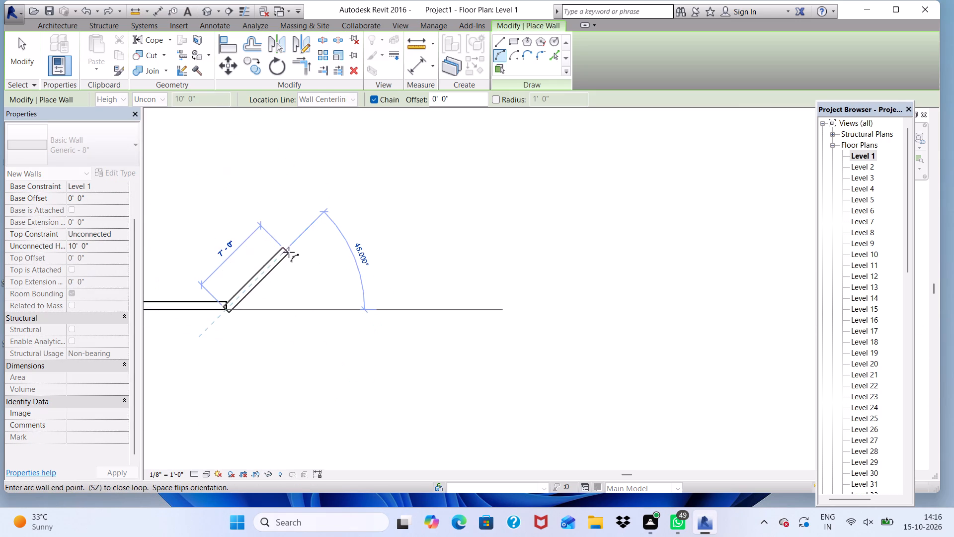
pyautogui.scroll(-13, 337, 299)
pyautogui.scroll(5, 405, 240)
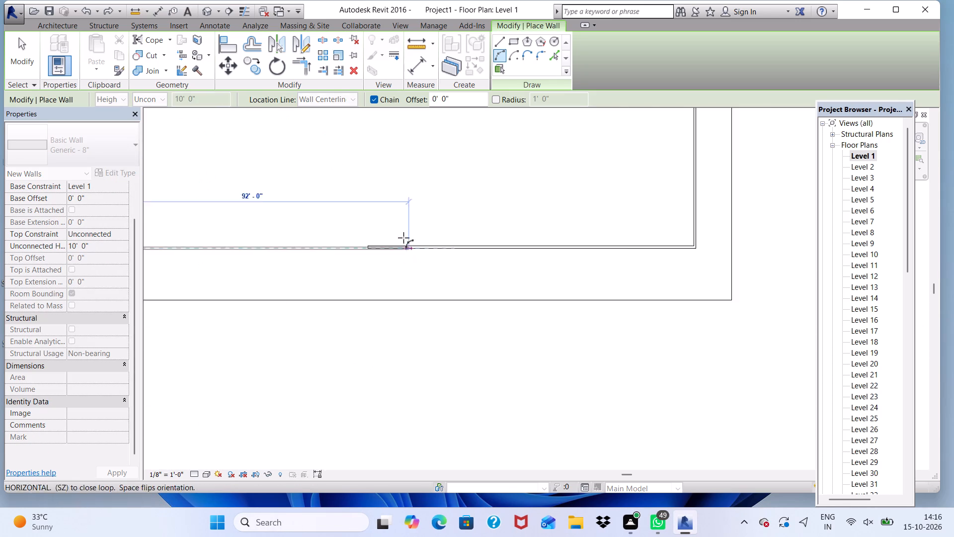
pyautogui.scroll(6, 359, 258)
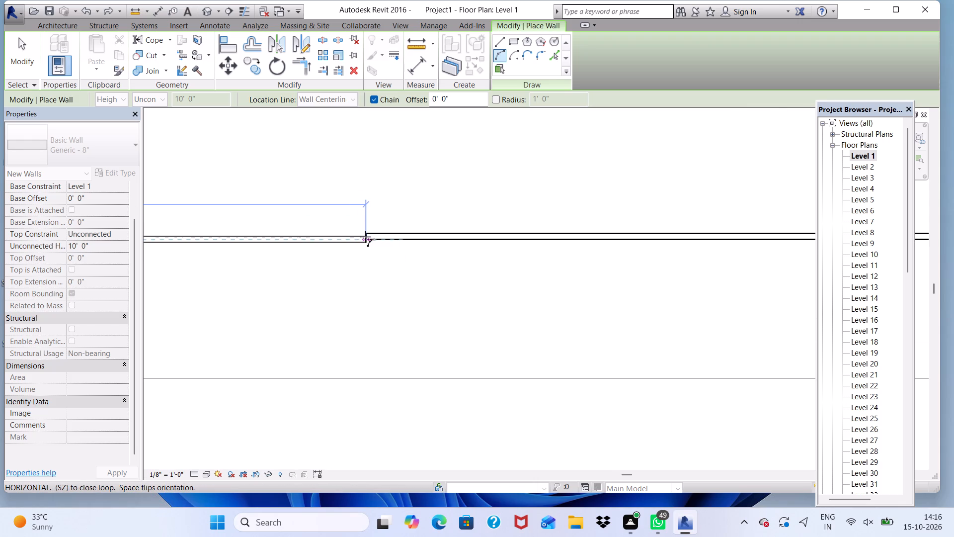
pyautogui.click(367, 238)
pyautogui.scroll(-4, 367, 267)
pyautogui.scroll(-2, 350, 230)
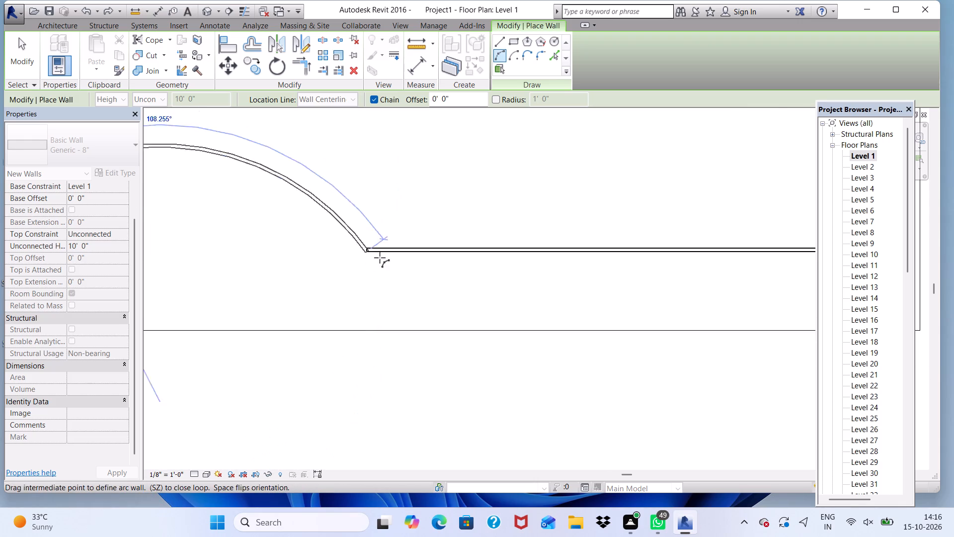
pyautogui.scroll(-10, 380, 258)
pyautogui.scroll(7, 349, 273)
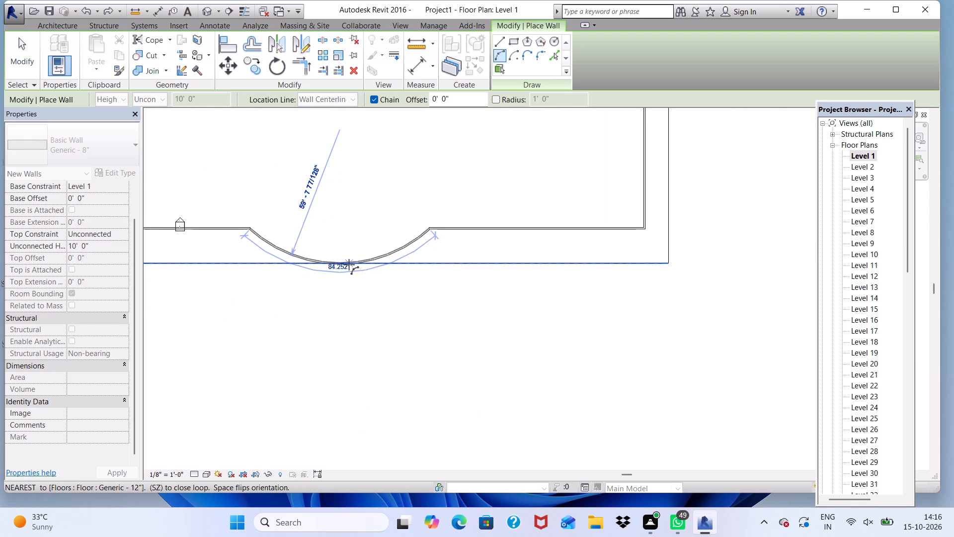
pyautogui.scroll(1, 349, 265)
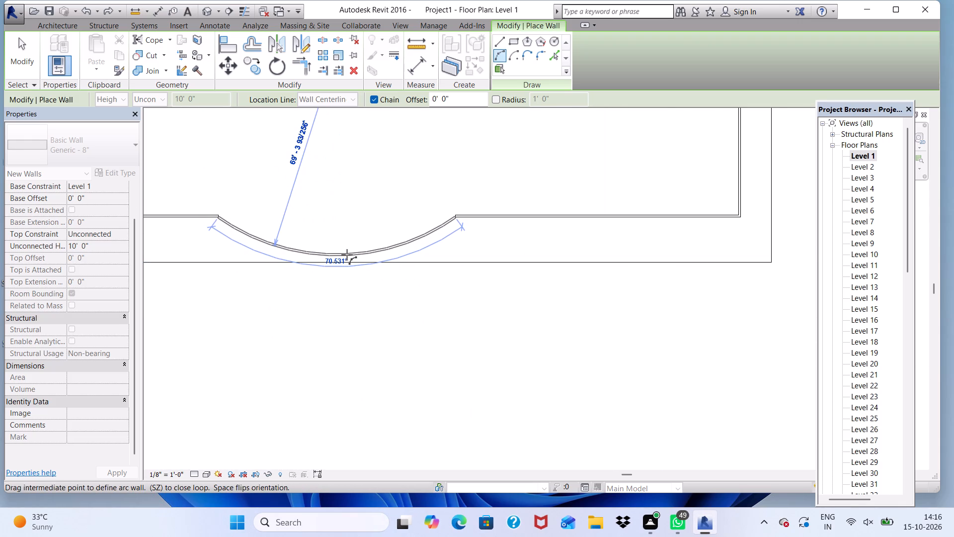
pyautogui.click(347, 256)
# Undo the arc wall, the Level 1 perimeter walls and the floor's completion, back to its boundary sketch.
pyautogui.scroll(-6, 347, 246)
pyautogui.moveTo(412, 292); pyautogui.dragTo(311, 359, button='middle')
pyautogui.hotkey('ctrl', 'z')
pyautogui.moveTo(335, 346); pyautogui.dragTo(341, 339)
pyautogui.hotkey('ctrl', 'z')
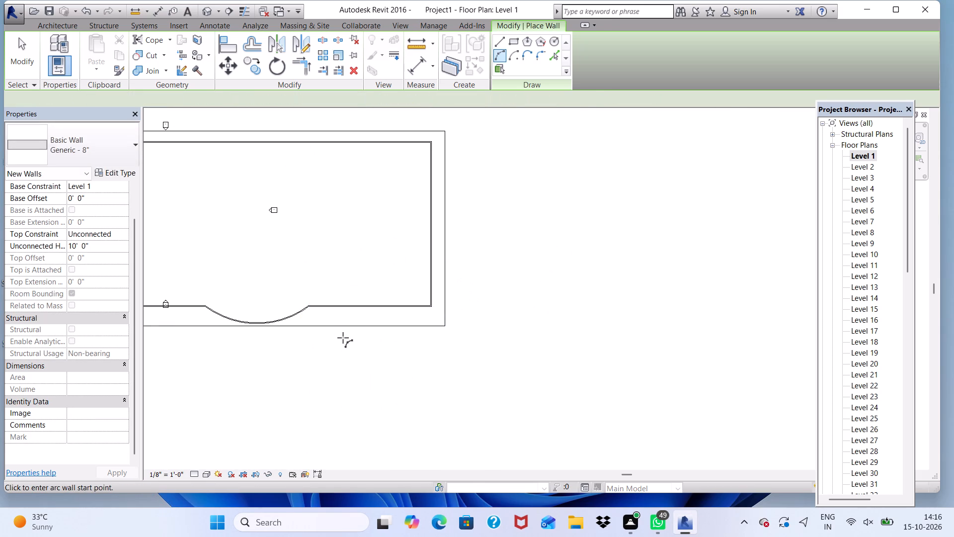
pyautogui.hotkey('ctrl', 'z')
pyautogui.hotkey('ctrl', 'z')
pyautogui.hotkey('ctrl', 'z')
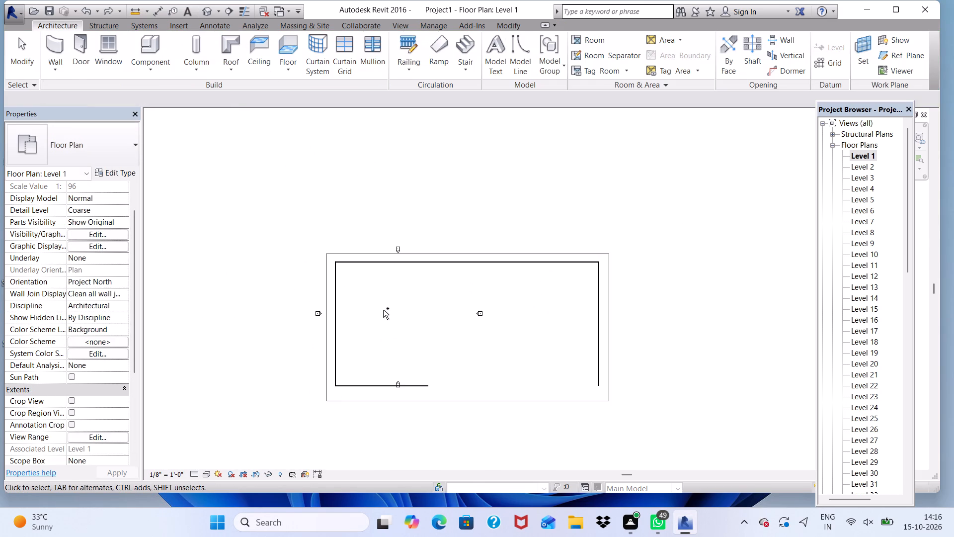
pyautogui.hotkey('ctrl', 'z')
pyautogui.hotkey('ctrl', 'z')
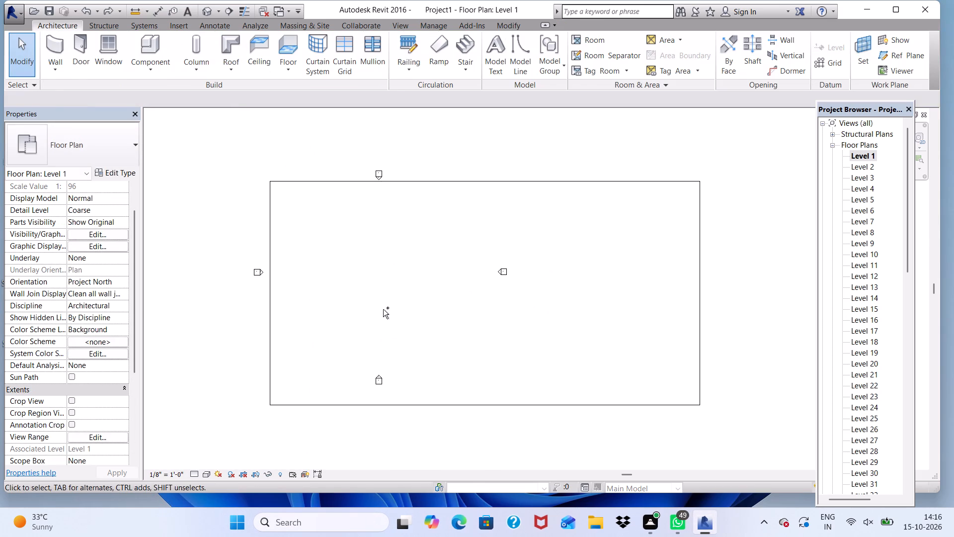
pyautogui.hotkey('ctrl', 'z')
# Cancel the reopened floor boundary sketch and discard the floor.
pyautogui.rightClick(383, 309)
pyautogui.click(383, 309)
pyautogui.moveTo(430, 130); pyautogui.dragTo(430, 123)
pyautogui.moveTo(461, 53); pyautogui.dragTo(476, 52, button='right')
pyautogui.moveTo(482, 52); pyautogui.dragTo(501, 46, button='right')
pyautogui.rightClick(501, 46)
pyautogui.rightClick(502, 43)
pyautogui.rightClick(501, 42)
pyautogui.click(501, 42)
pyautogui.rightClick(501, 42)
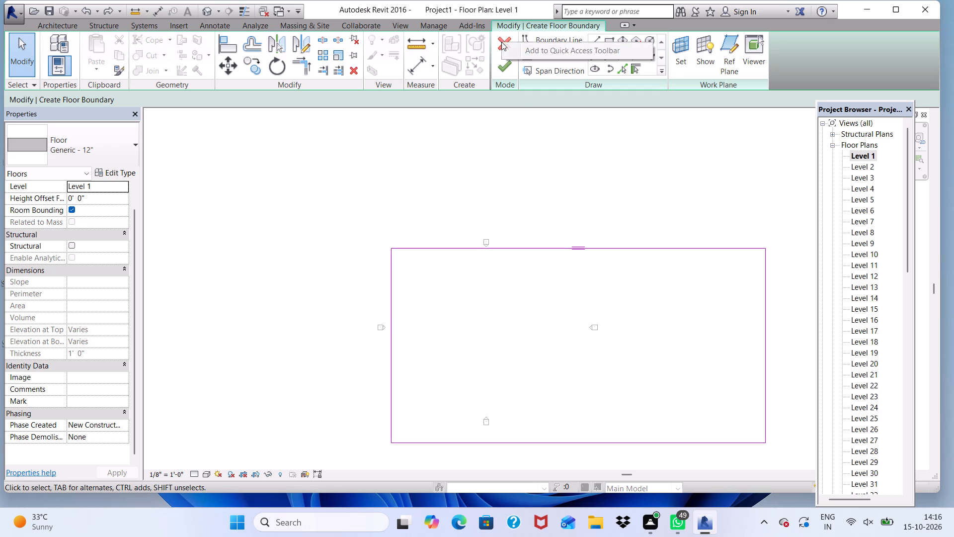
pyautogui.moveTo(501, 42); pyautogui.dragTo(513, 58, button='right')
pyautogui.moveTo(524, 100); pyautogui.dragTo(525, 156, button='right')
pyautogui.moveTo(525, 195); pyautogui.dragTo(527, 221, button='right')
pyautogui.moveTo(522, 239); pyautogui.dragTo(504, 251, button='right')
pyautogui.moveTo(486, 262); pyautogui.dragTo(493, 262, button='right')
pyautogui.click(499, 41)
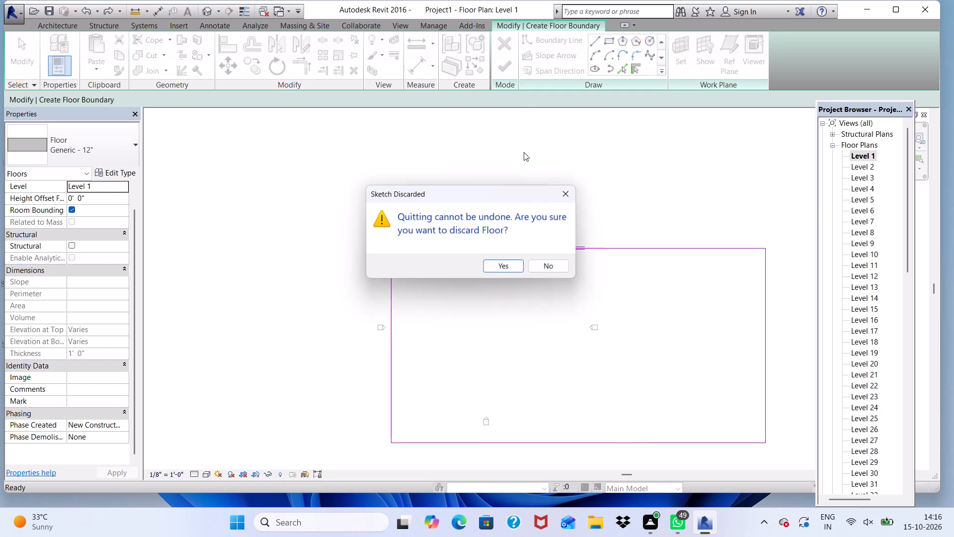
pyautogui.click(505, 270)
# Create a Generic - 12" floor on Level 1 from a rectangular boundary about 8796' by 6552'.
pyautogui.scroll(-4, 264, 216)
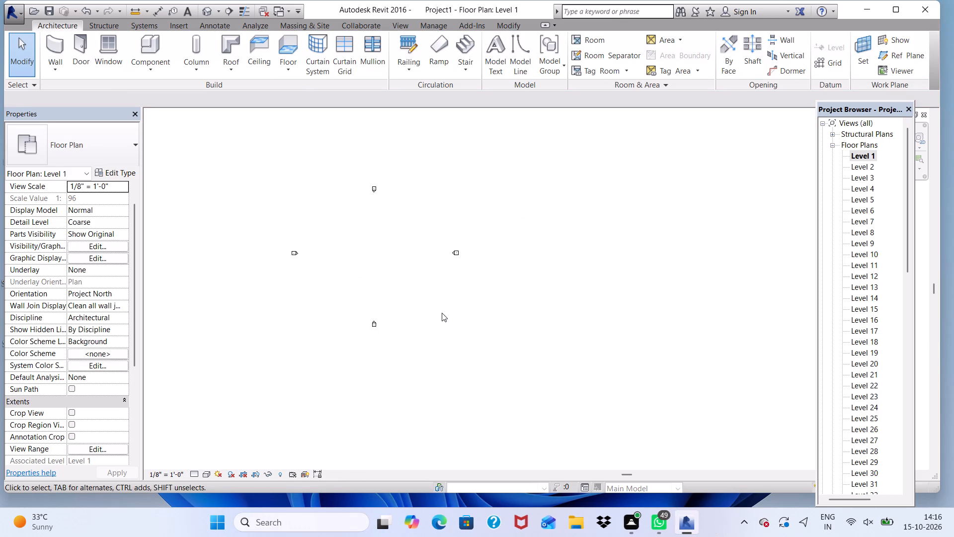
pyautogui.scroll(6, 445, 314)
pyautogui.click(291, 49)
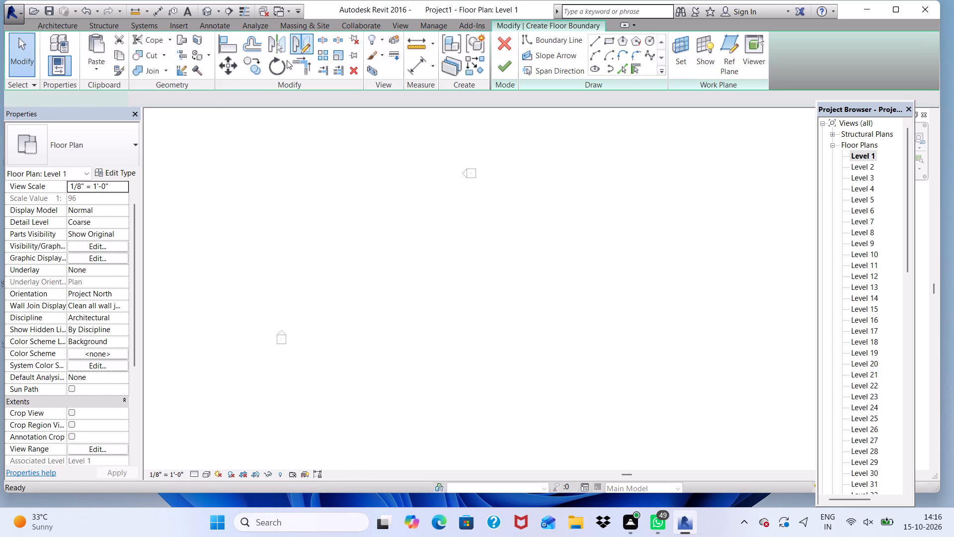
pyautogui.click(610, 36)
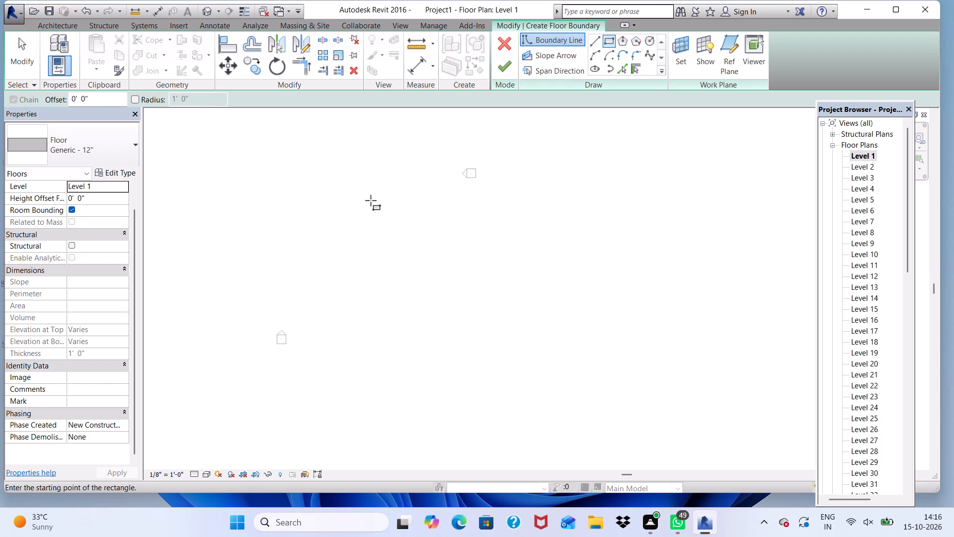
pyautogui.moveTo(323, 149); pyautogui.dragTo(332, 156)
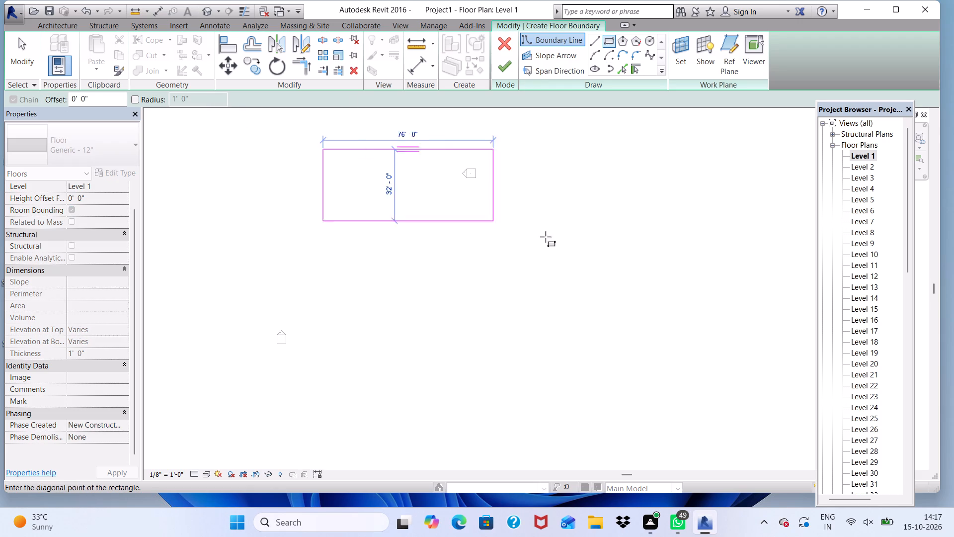
pyautogui.scroll(-3, 599, 280)
pyautogui.scroll(-2, 549, 259)
pyautogui.scroll(1, 630, 363)
pyautogui.scroll(-2, 681, 398)
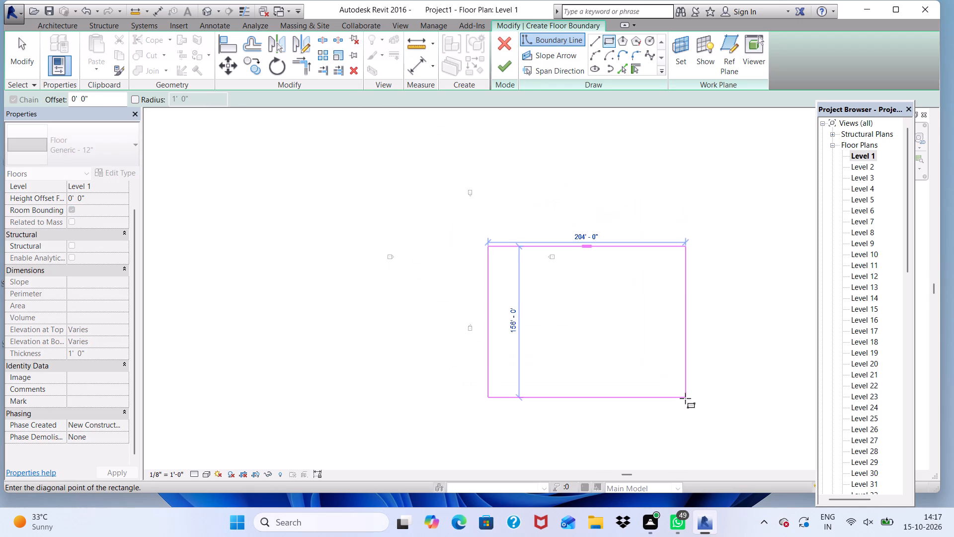
pyautogui.scroll(-6, 361, 319)
pyautogui.scroll(-4, 110, 257)
pyautogui.scroll(5, 606, 241)
pyautogui.scroll(-6, 516, 178)
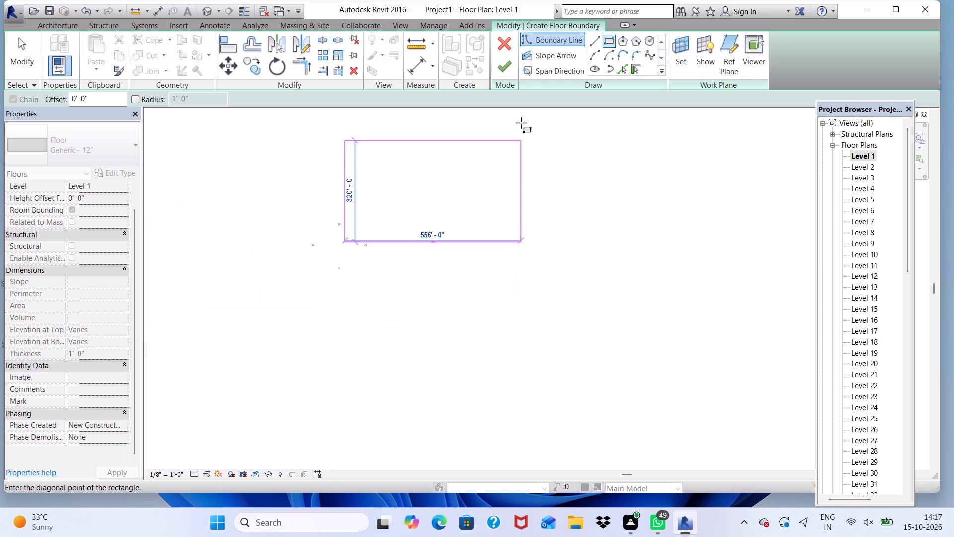
pyautogui.scroll(-4, 519, 111)
pyautogui.scroll(5, 584, 337)
pyautogui.scroll(-4, 605, 368)
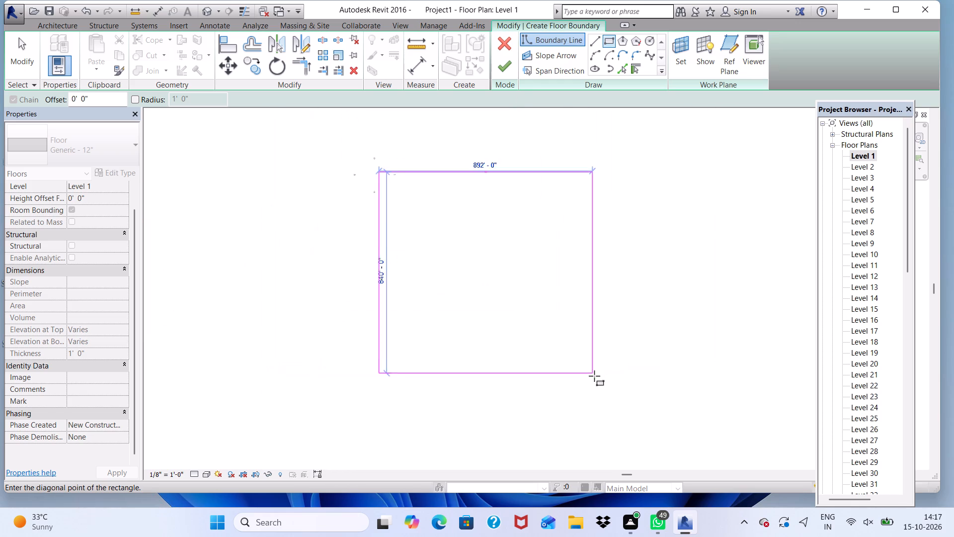
pyautogui.scroll(-7, 205, 261)
pyautogui.scroll(2, 526, 248)
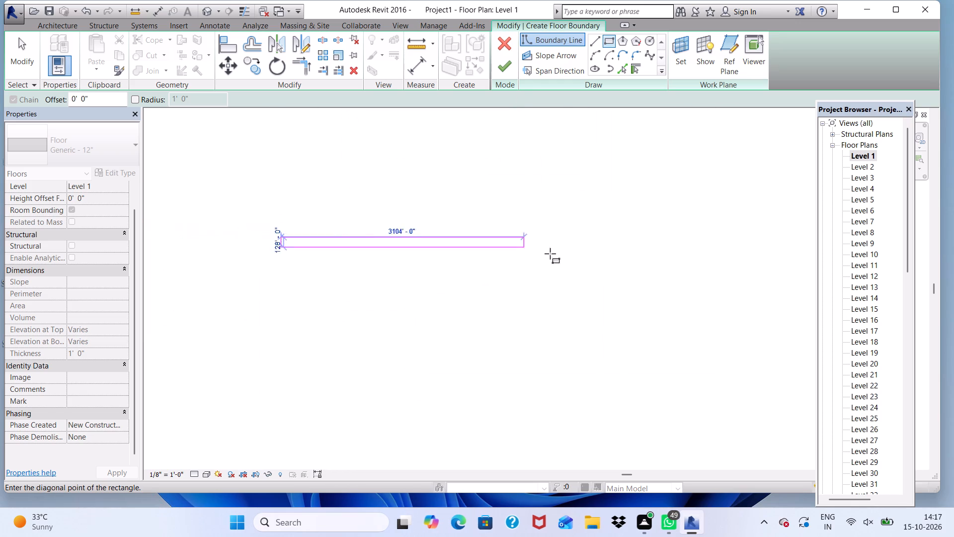
pyautogui.scroll(1, 550, 254)
pyautogui.scroll(-1, 700, 433)
pyautogui.scroll(-7, 671, 363)
pyautogui.scroll(2, 534, 323)
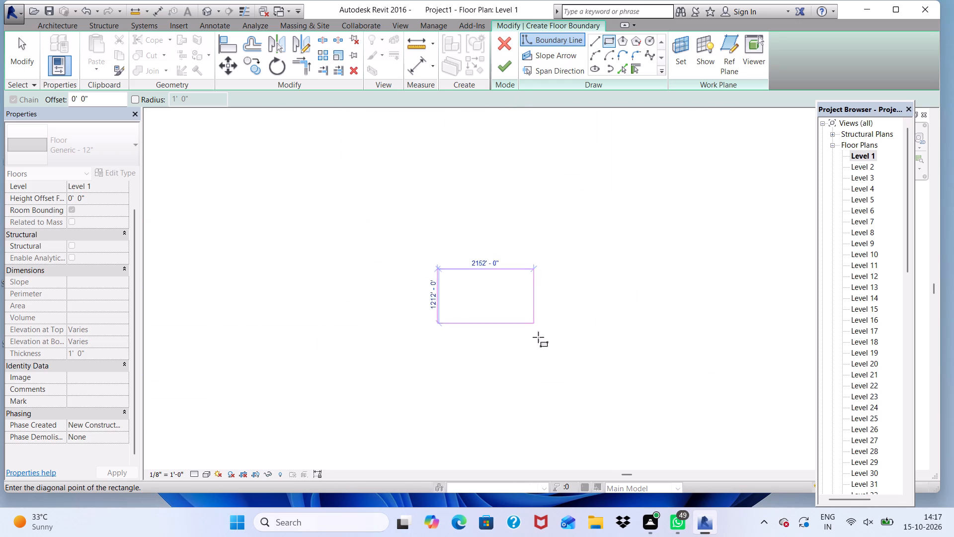
pyautogui.scroll(4, 538, 337)
pyautogui.scroll(-9, 493, 314)
pyautogui.scroll(4, 556, 440)
pyautogui.scroll(-6, 614, 426)
pyautogui.scroll(-5, 572, 388)
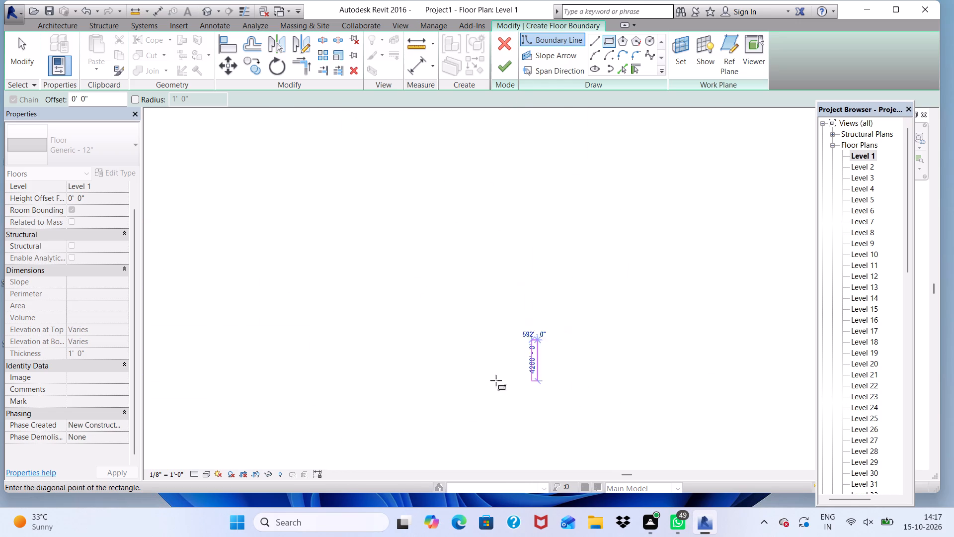
pyautogui.scroll(14, 484, 379)
pyautogui.scroll(-4, 141, 343)
pyautogui.scroll(2, 283, 321)
pyautogui.scroll(-3, 155, 278)
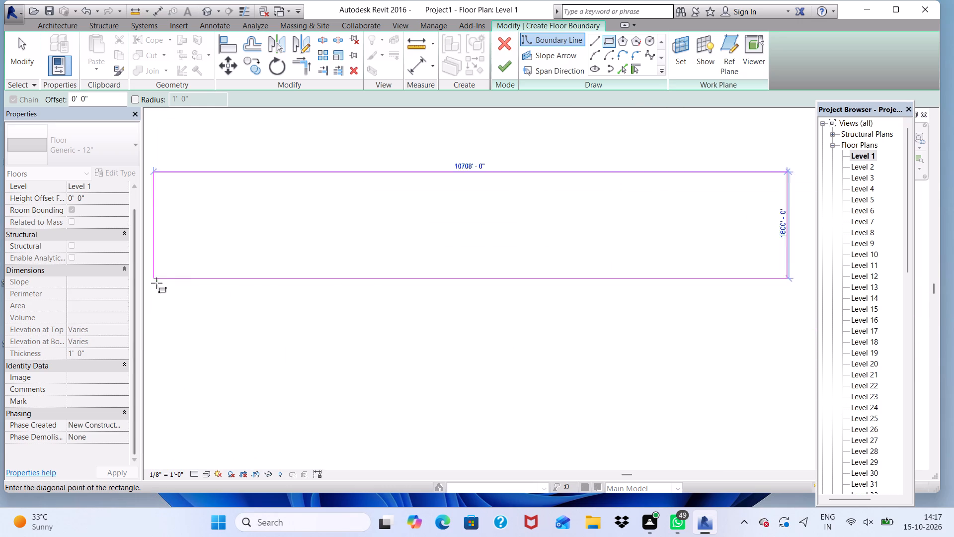
pyautogui.scroll(-6, 157, 283)
pyautogui.scroll(5, 311, 328)
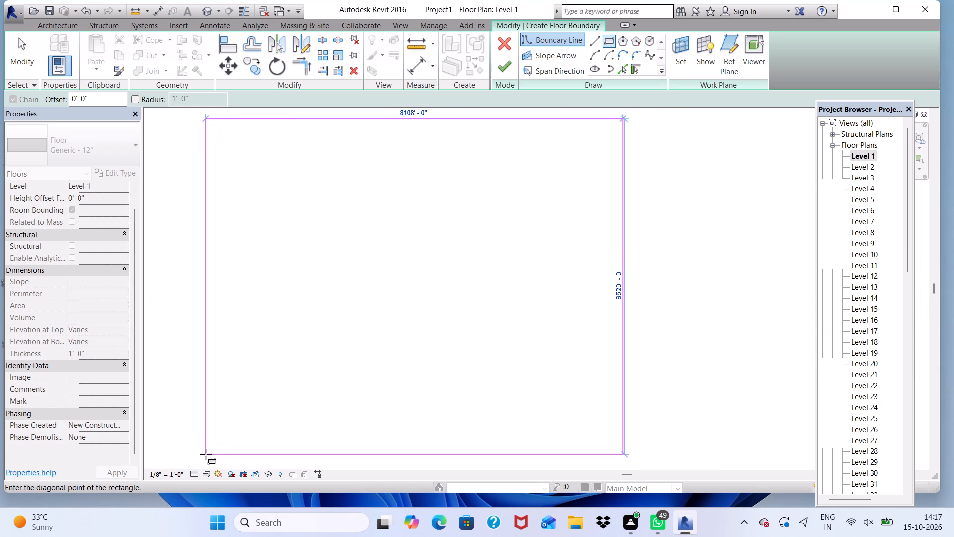
pyautogui.scroll(-4, 184, 453)
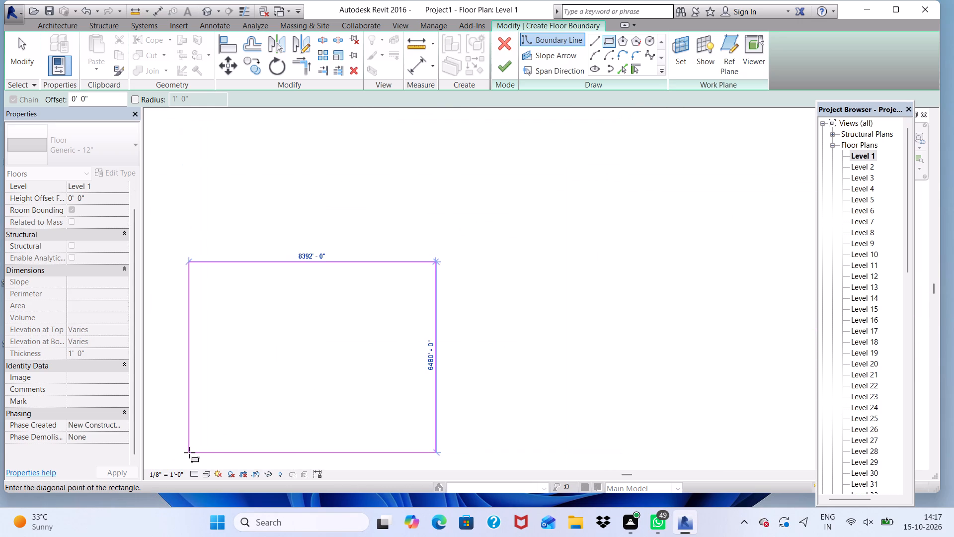
pyautogui.scroll(8, 191, 452)
pyautogui.scroll(-5, 191, 447)
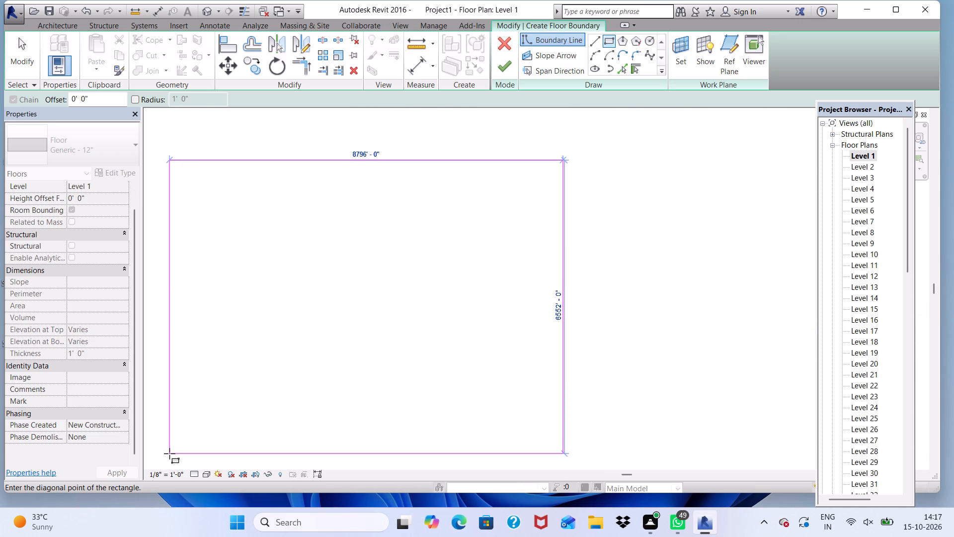
pyautogui.click(169, 453)
pyautogui.scroll(-1, 399, 300)
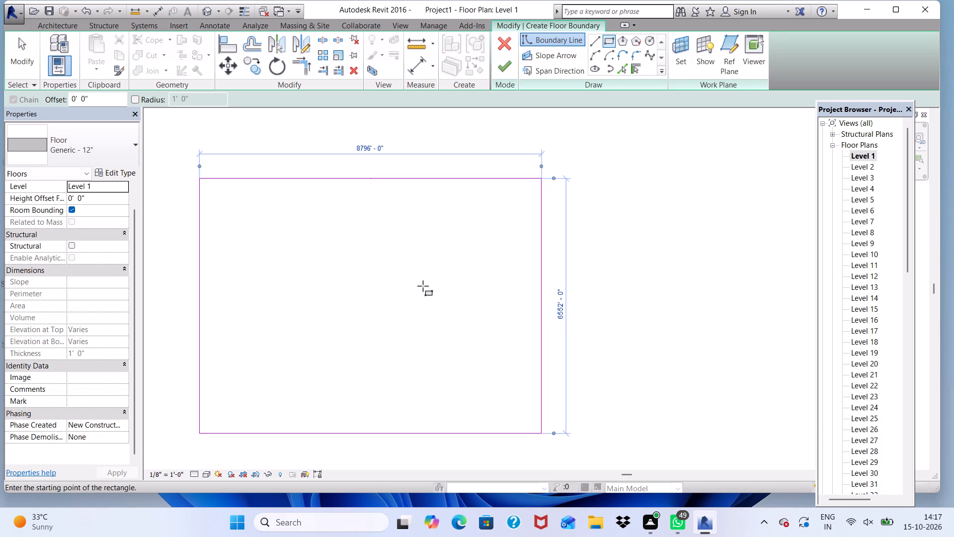
pyautogui.click(496, 69)
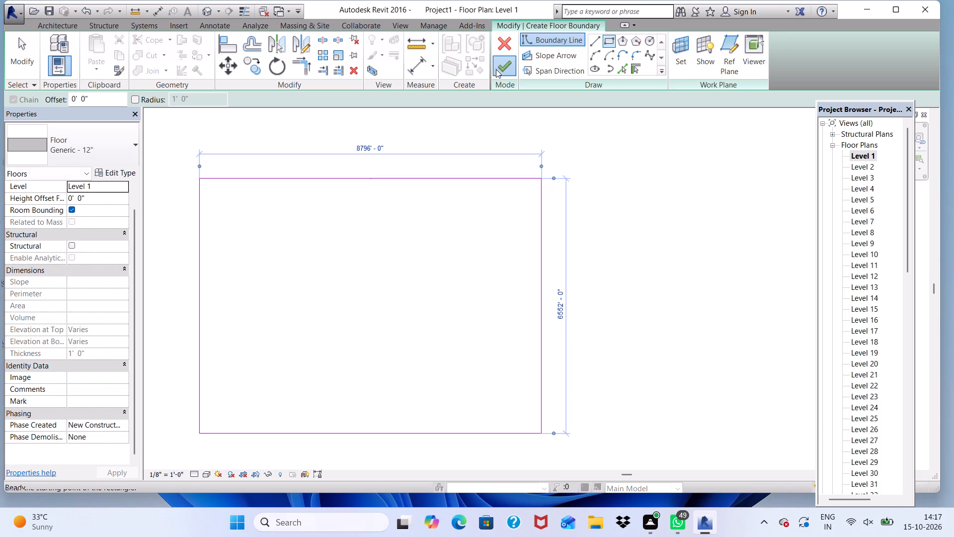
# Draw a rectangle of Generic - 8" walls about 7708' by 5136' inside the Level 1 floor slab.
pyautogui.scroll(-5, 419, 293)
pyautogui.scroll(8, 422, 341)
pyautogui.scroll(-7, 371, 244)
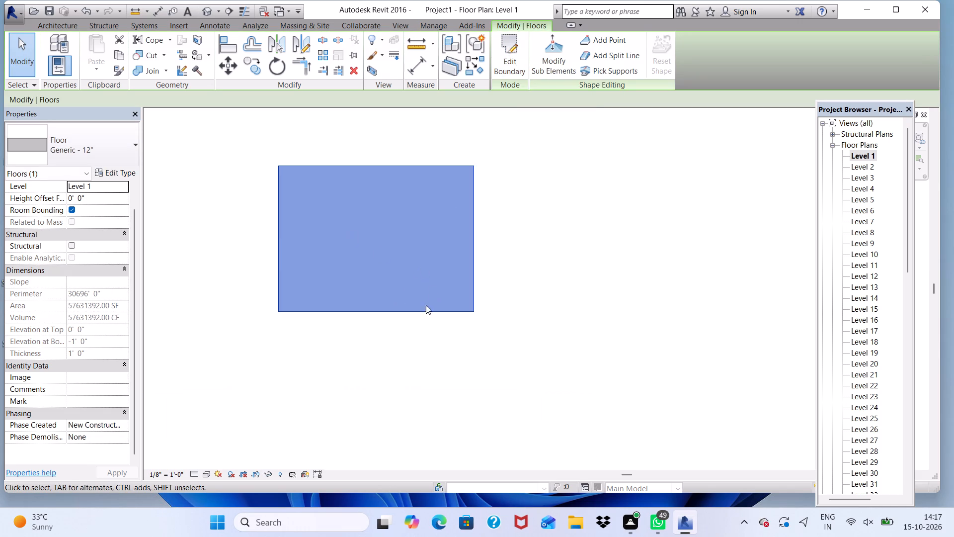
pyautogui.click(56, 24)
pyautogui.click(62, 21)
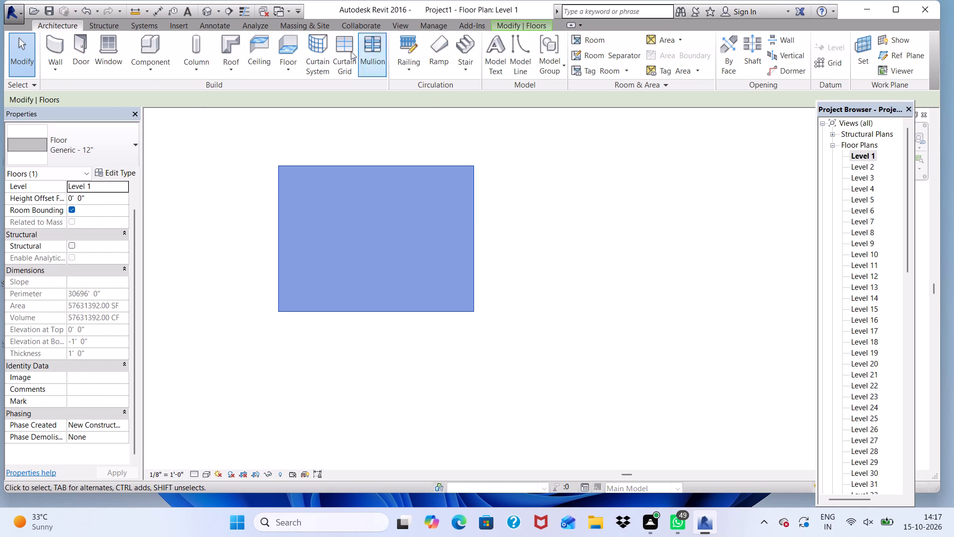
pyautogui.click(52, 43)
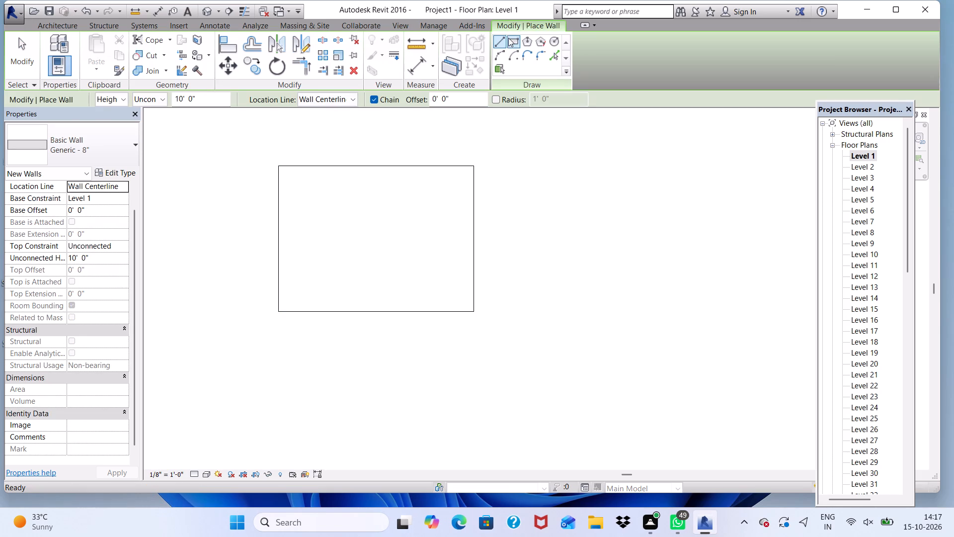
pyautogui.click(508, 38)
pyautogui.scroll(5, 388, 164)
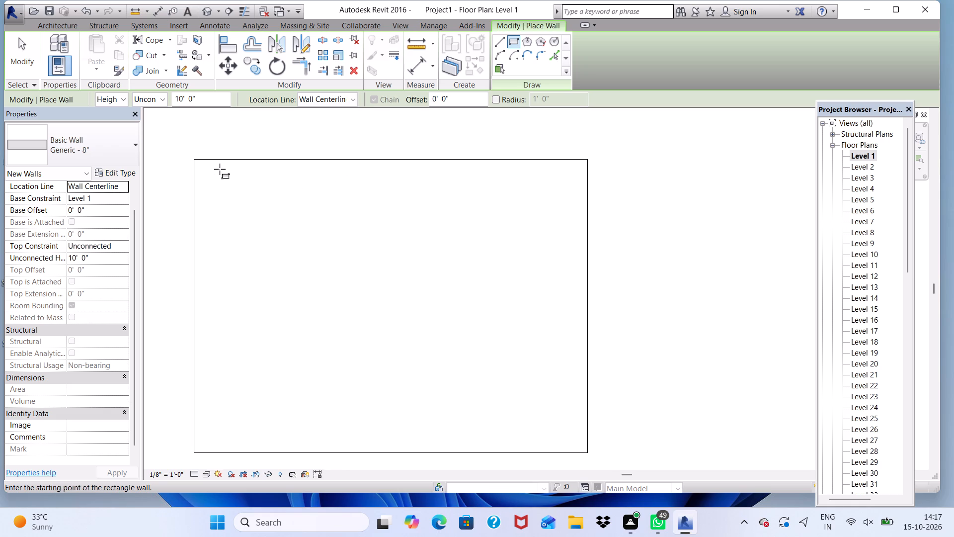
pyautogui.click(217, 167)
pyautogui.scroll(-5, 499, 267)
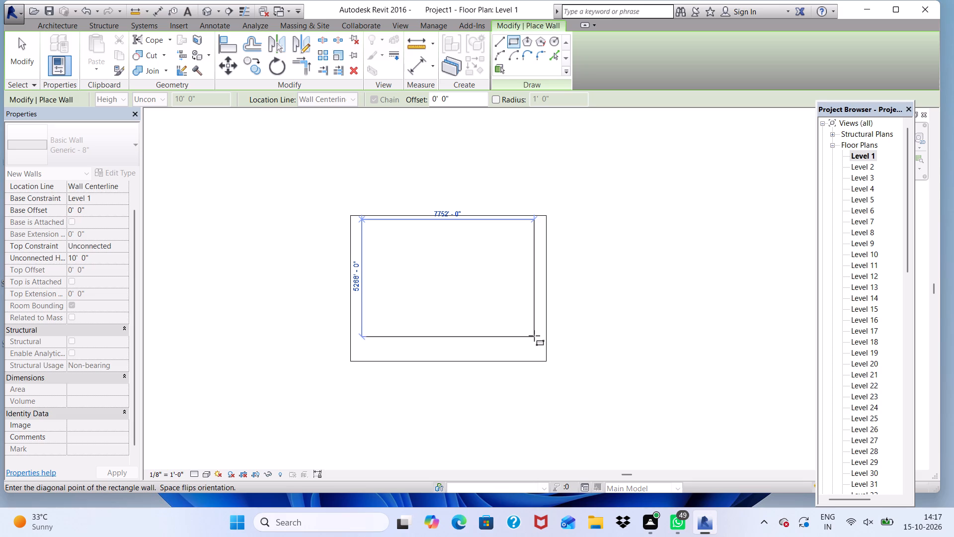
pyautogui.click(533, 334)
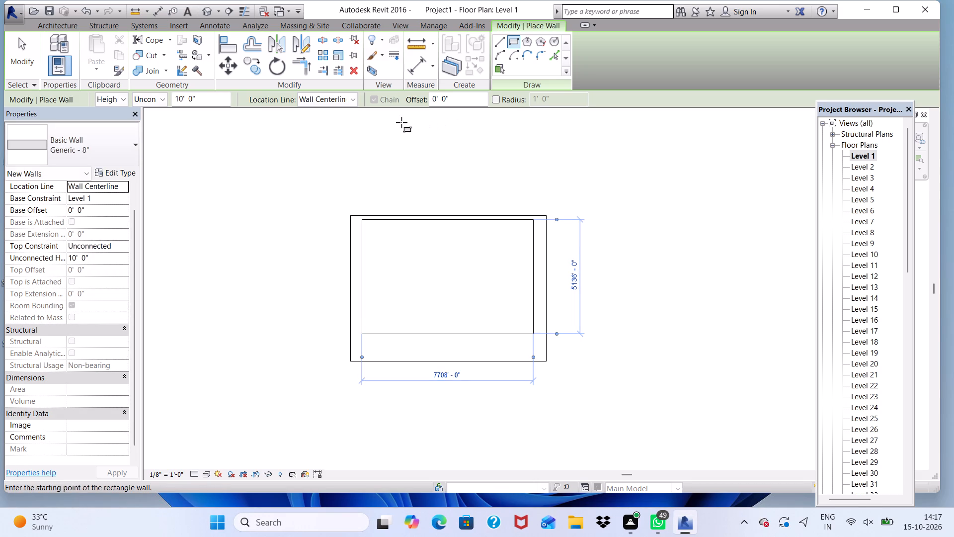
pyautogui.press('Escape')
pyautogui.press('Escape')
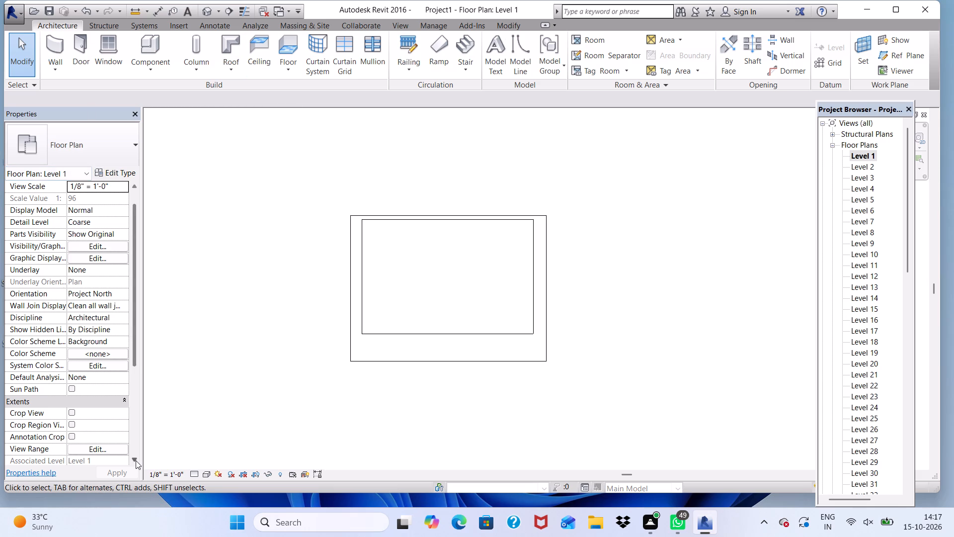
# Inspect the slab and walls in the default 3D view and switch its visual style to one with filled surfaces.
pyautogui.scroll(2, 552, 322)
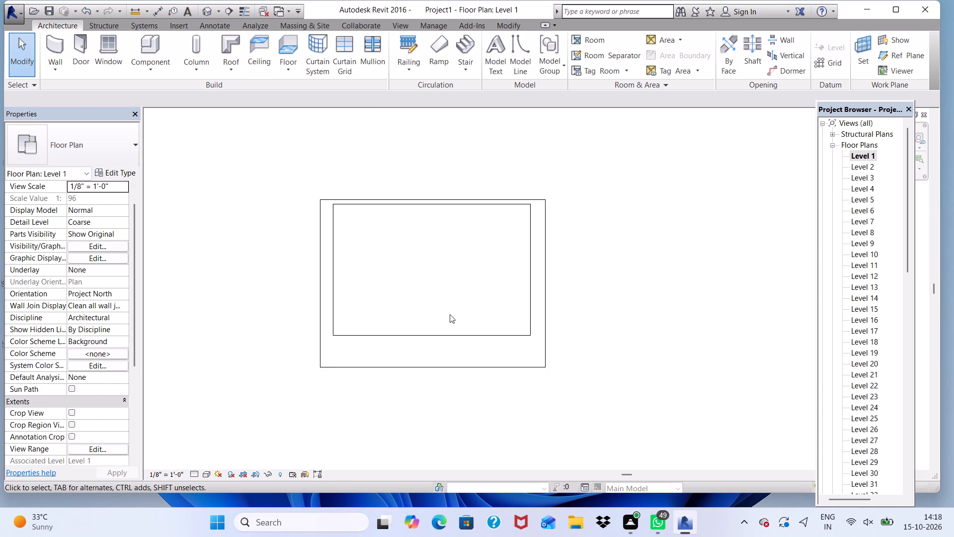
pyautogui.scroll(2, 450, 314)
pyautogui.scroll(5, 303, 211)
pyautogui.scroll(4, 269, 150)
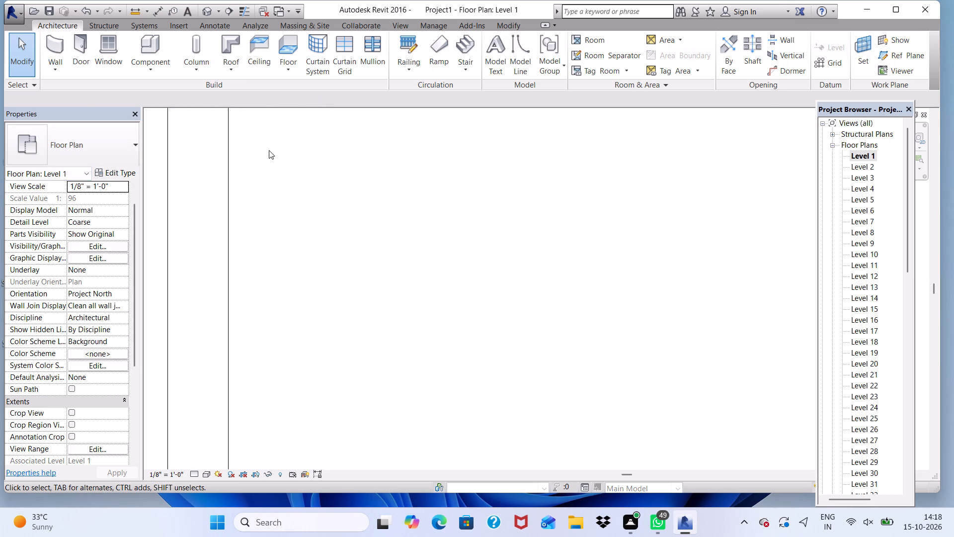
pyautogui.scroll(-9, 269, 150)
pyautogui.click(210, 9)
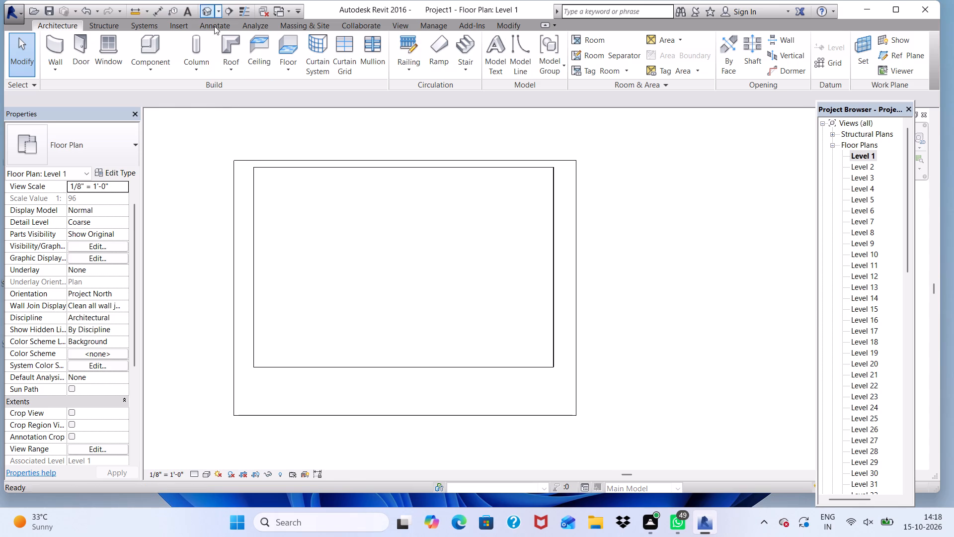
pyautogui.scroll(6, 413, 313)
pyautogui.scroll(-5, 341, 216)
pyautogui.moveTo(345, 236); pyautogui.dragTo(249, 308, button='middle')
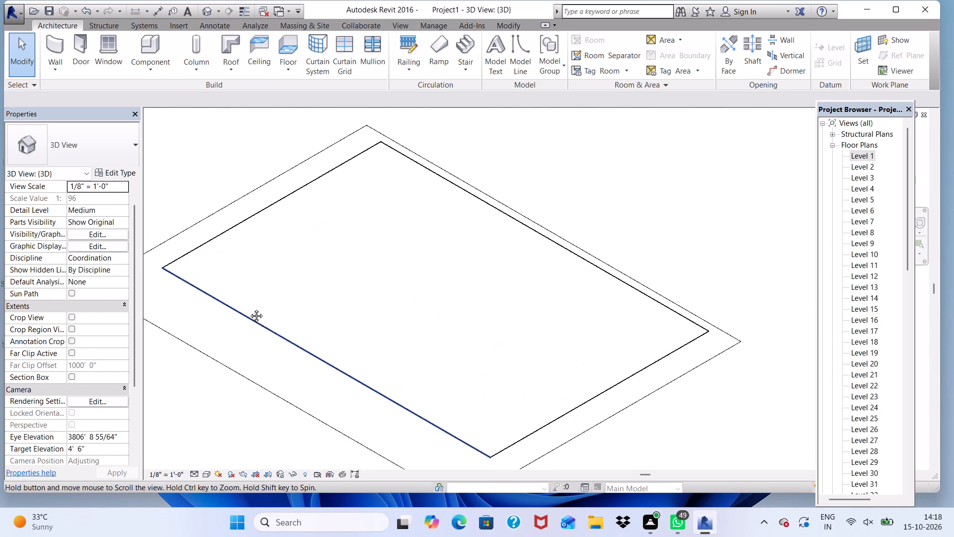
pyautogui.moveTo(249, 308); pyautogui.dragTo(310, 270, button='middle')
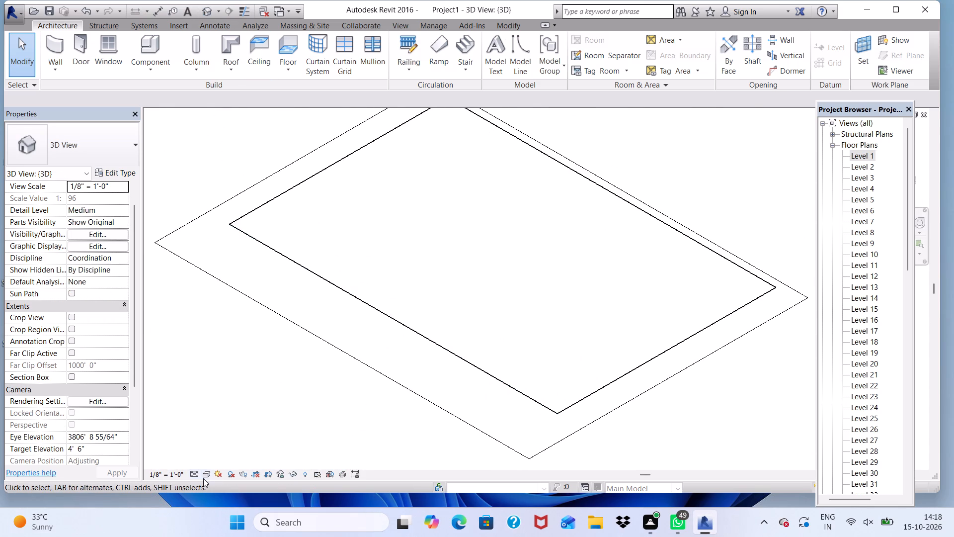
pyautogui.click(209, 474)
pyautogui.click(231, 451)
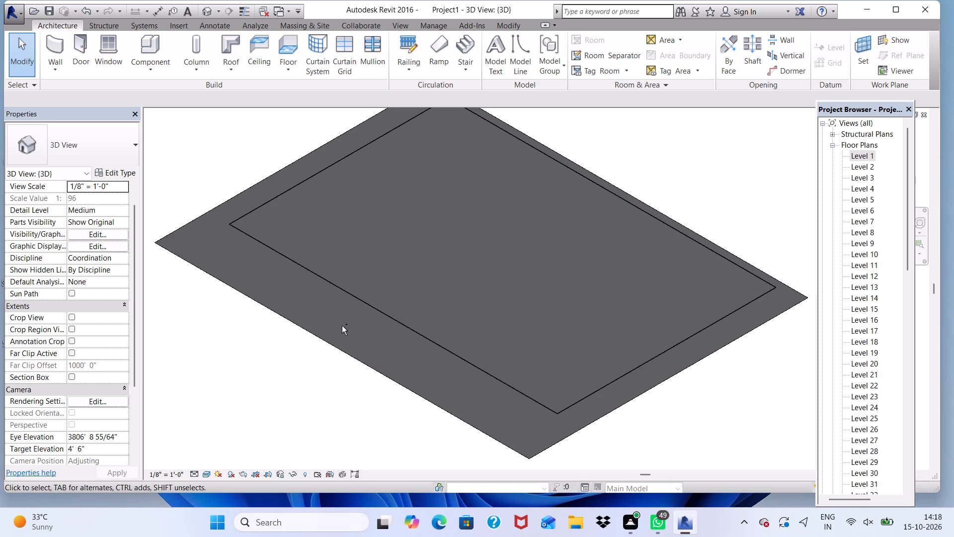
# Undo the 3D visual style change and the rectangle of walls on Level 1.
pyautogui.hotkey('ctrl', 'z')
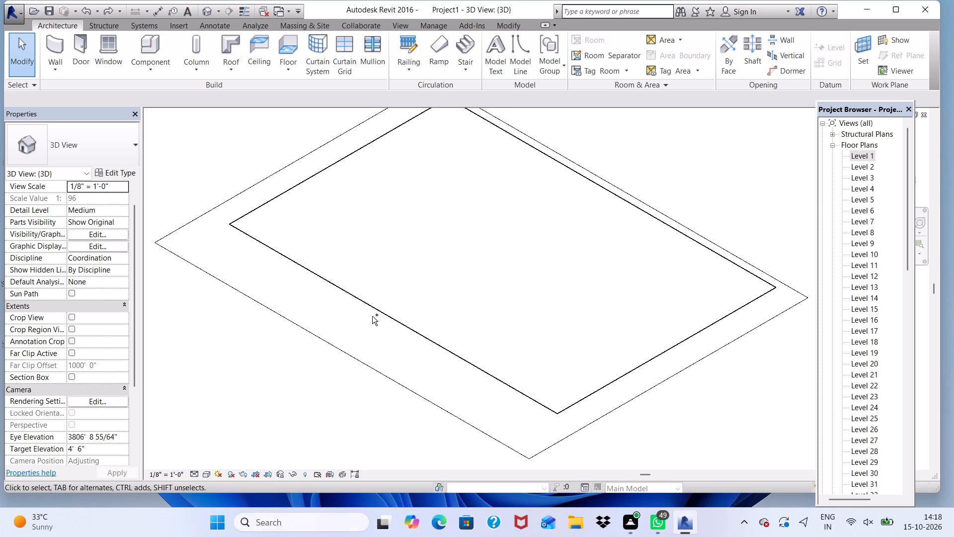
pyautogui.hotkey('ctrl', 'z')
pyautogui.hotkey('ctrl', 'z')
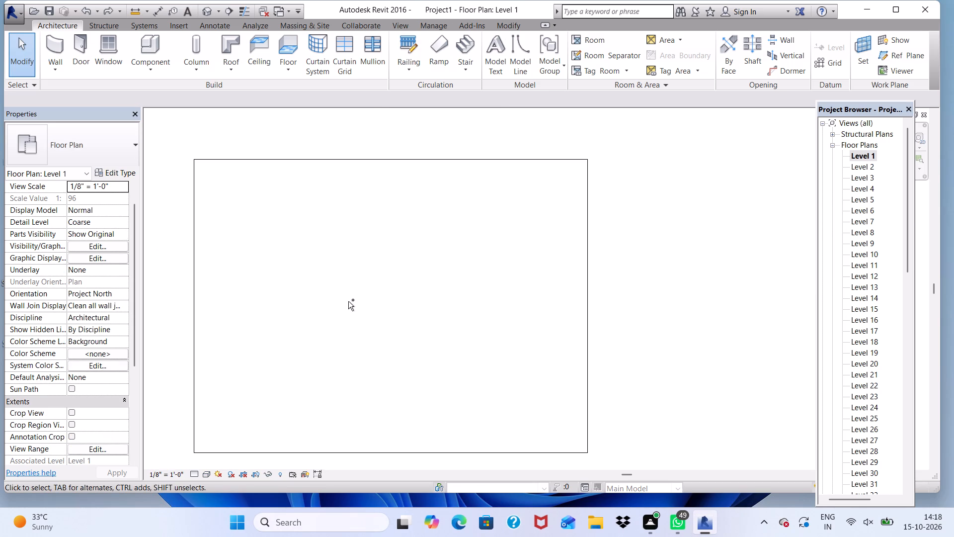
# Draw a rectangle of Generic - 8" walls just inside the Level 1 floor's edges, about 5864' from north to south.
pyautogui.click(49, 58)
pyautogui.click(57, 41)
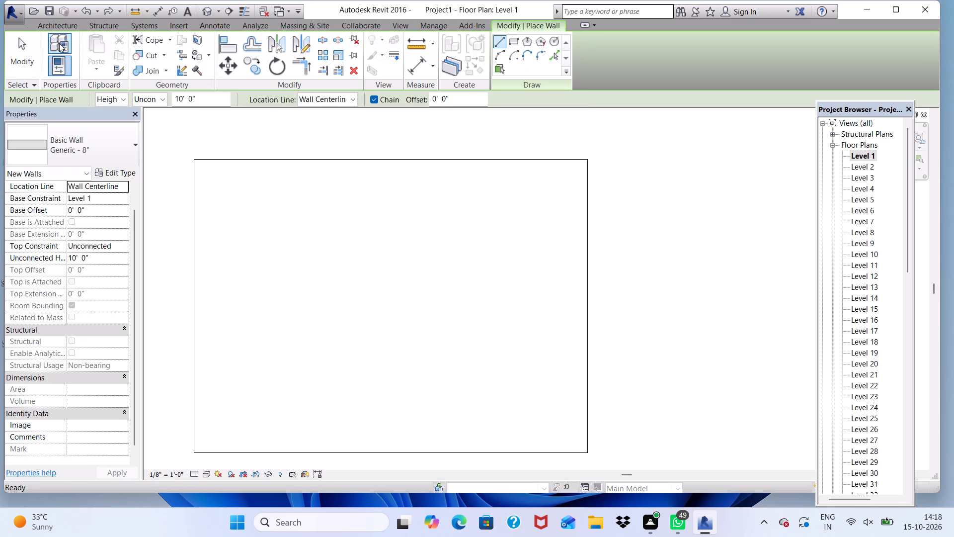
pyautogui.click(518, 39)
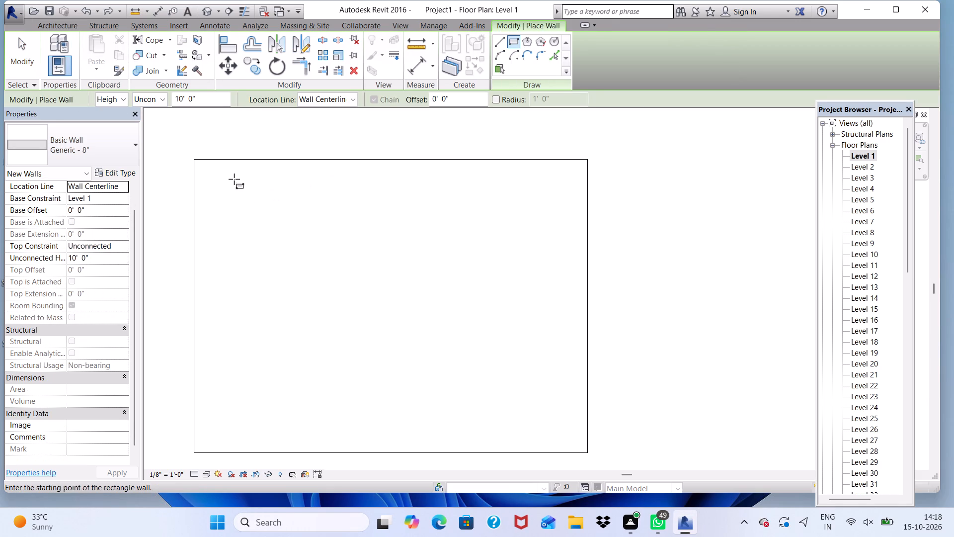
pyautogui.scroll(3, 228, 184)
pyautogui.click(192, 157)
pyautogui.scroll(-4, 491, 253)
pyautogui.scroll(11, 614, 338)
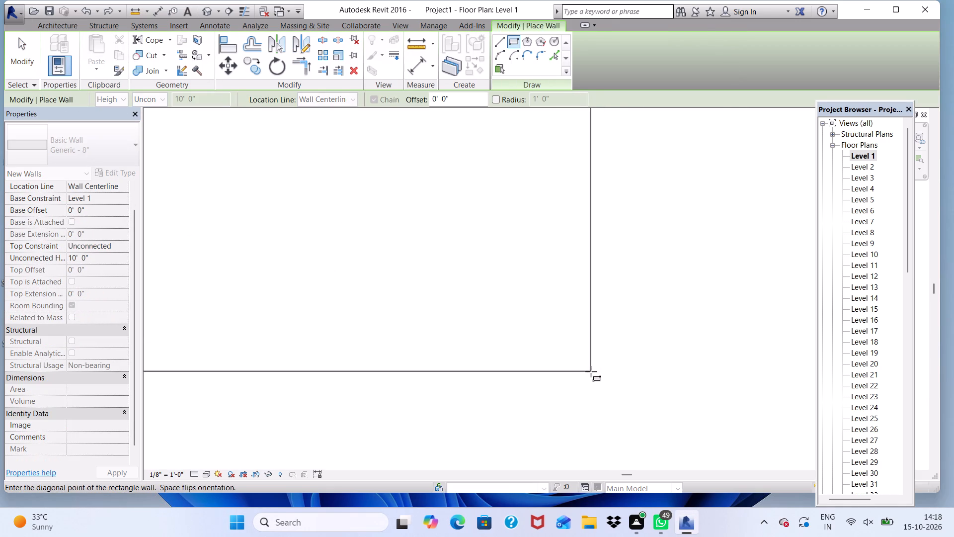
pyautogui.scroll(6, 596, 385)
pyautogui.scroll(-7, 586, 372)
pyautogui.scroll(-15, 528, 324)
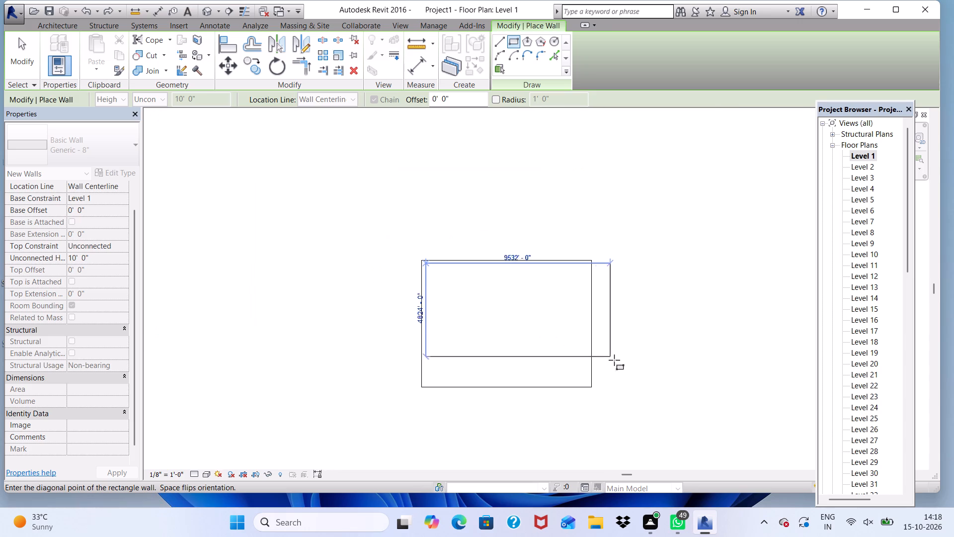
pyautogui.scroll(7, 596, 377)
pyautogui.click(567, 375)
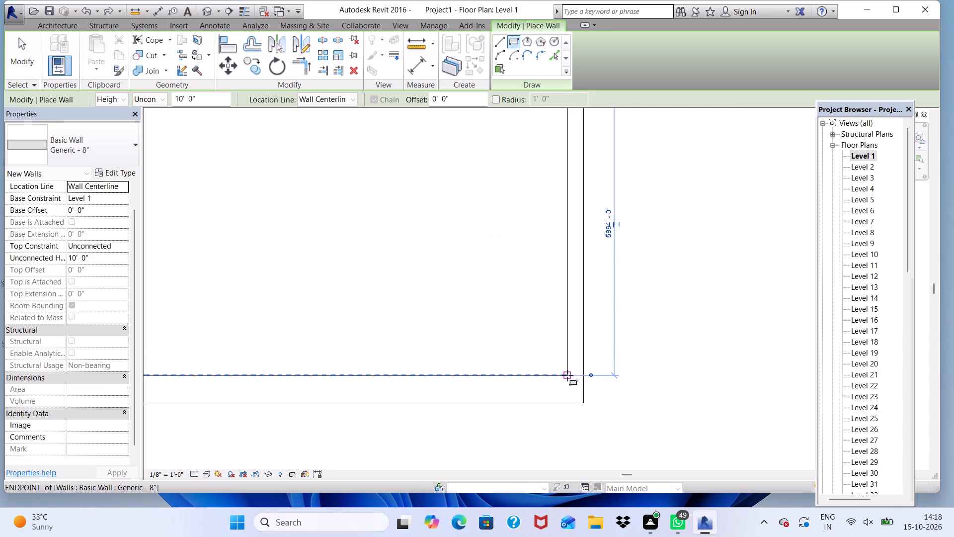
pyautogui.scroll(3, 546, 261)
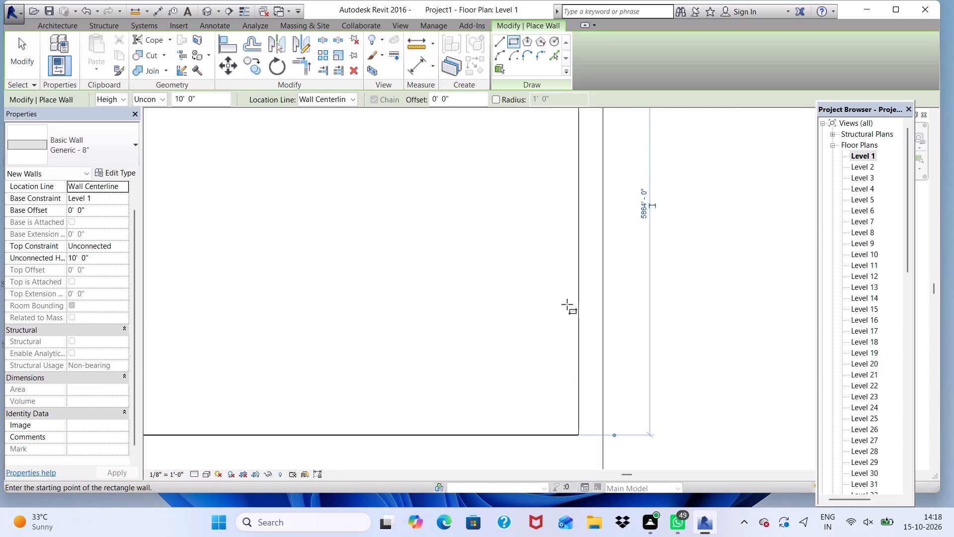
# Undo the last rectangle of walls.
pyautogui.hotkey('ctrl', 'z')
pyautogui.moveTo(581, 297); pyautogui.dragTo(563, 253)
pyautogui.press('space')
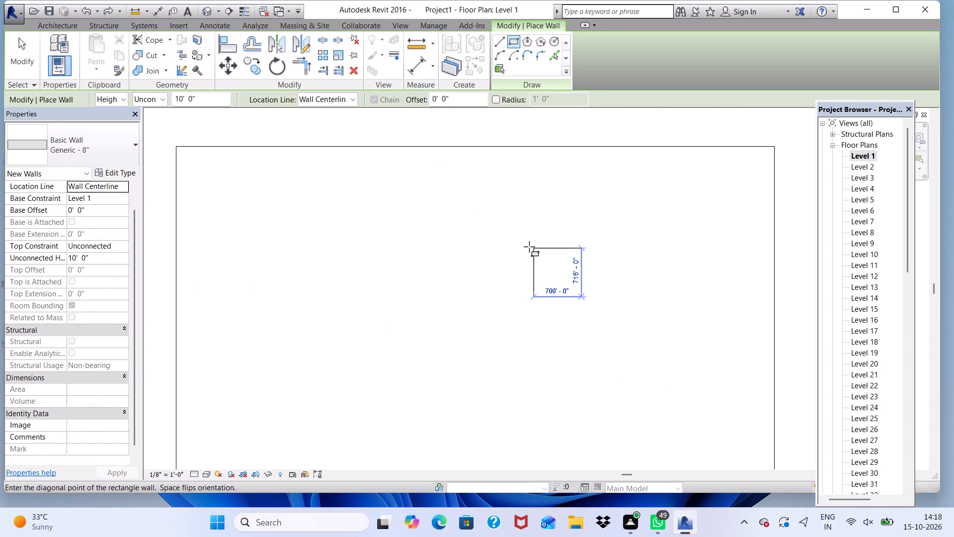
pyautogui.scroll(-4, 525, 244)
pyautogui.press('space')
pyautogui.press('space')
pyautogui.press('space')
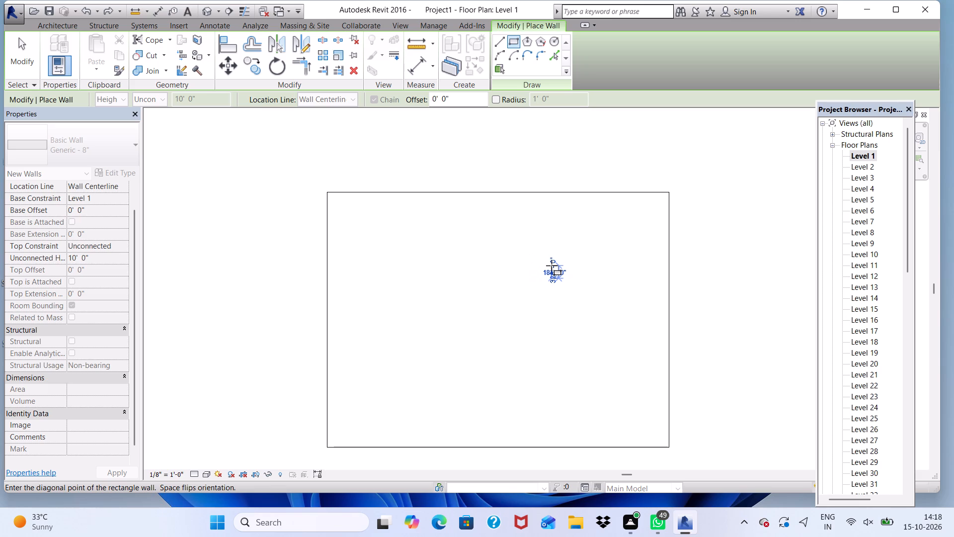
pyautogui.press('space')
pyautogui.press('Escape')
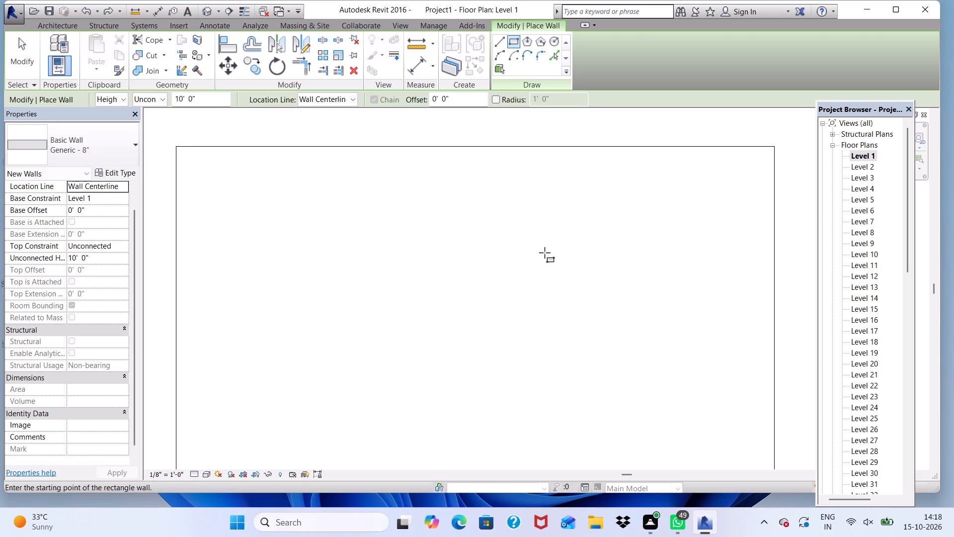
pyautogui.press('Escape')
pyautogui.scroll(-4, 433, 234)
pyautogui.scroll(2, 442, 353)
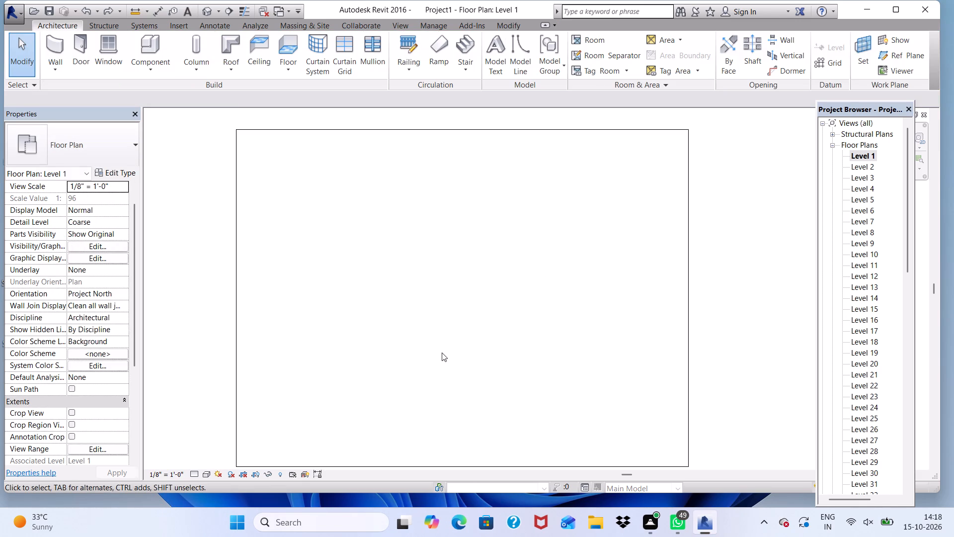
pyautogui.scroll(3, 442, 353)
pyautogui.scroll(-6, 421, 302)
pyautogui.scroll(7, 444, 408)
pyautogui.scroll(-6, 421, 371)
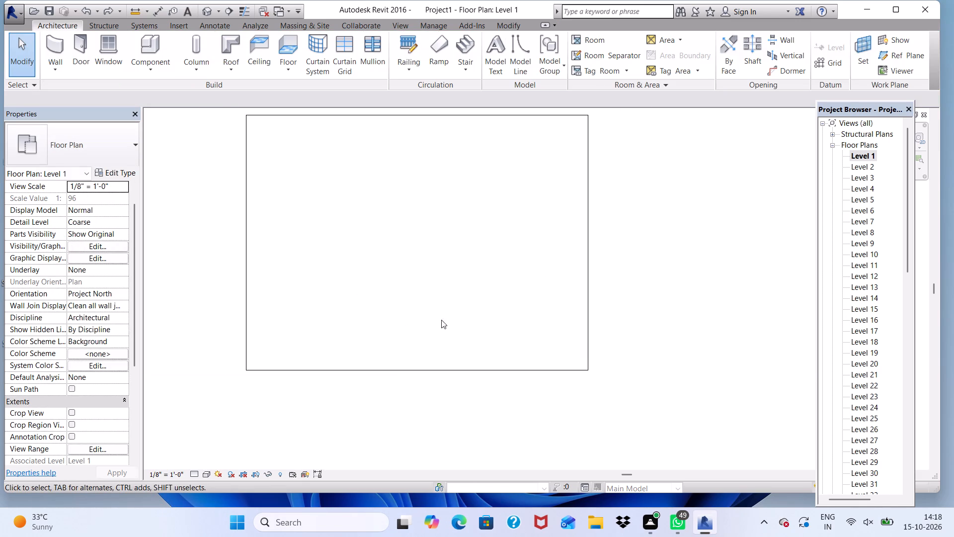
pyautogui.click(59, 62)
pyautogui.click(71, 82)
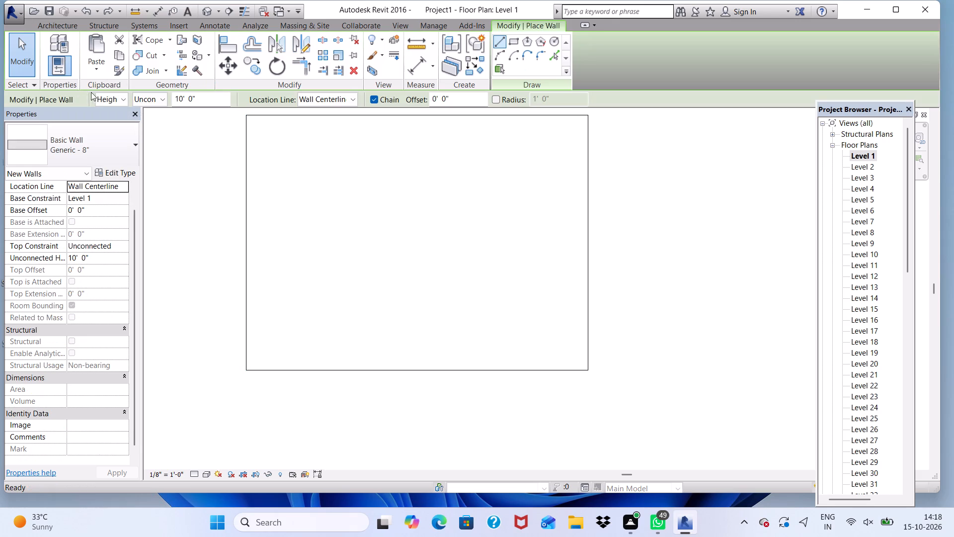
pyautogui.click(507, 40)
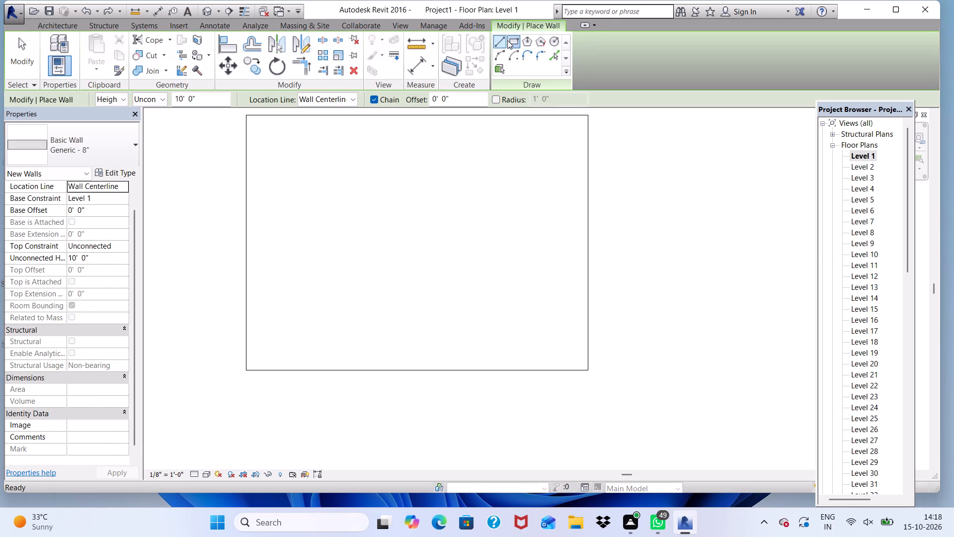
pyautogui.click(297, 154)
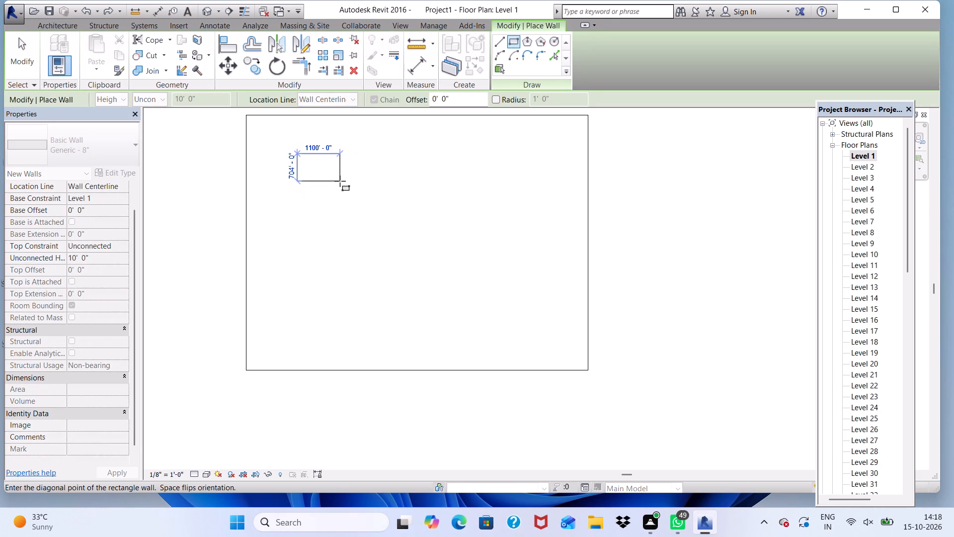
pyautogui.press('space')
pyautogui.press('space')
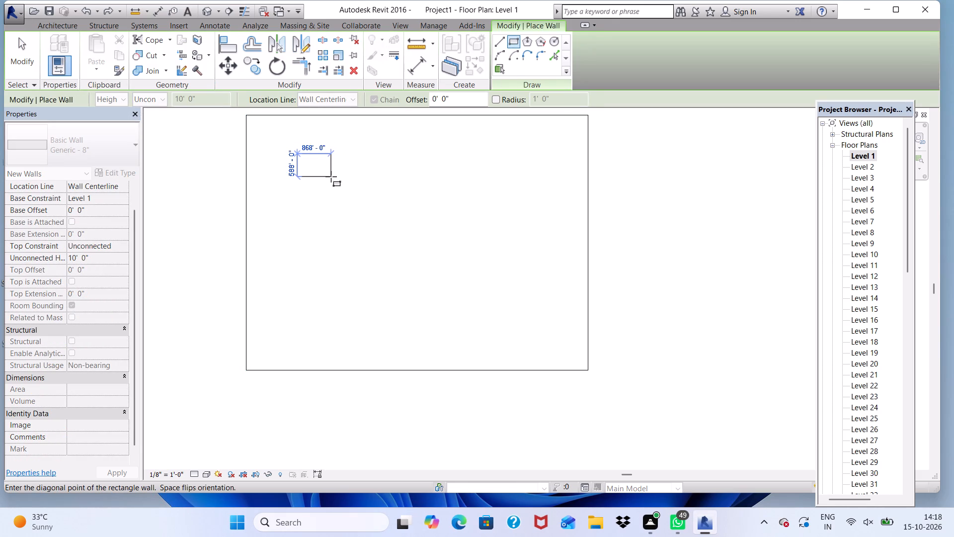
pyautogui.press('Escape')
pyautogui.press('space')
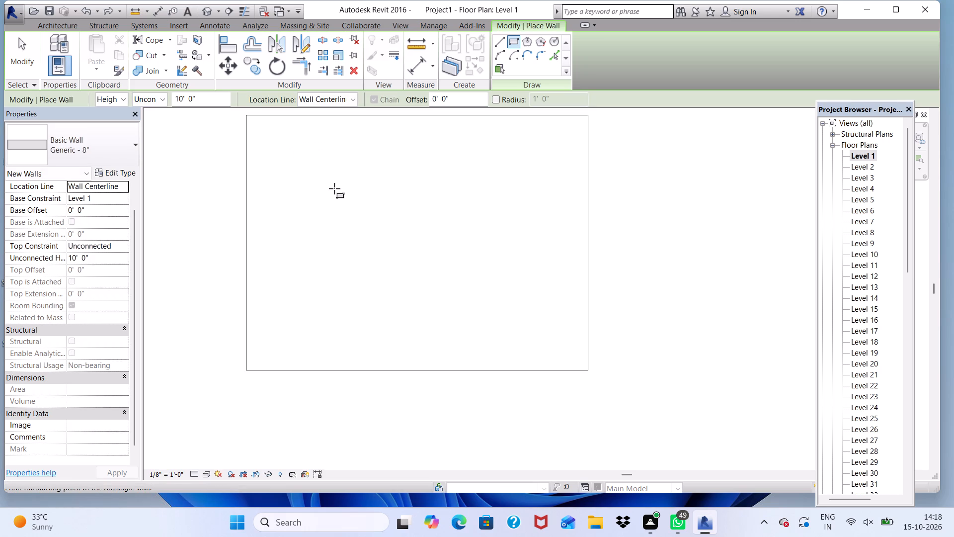
# Check the length format in the project units without changing it.
pyautogui.write('un')
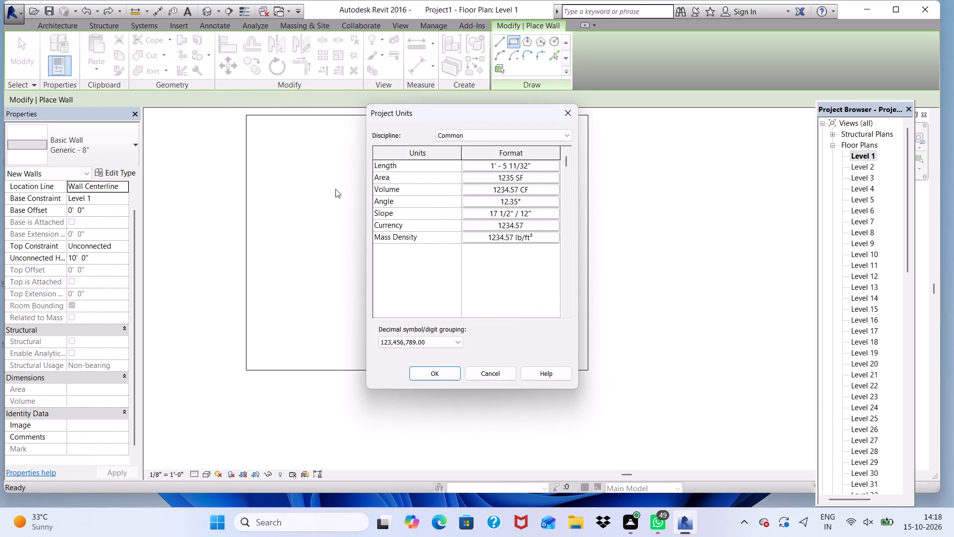
pyautogui.click(537, 166)
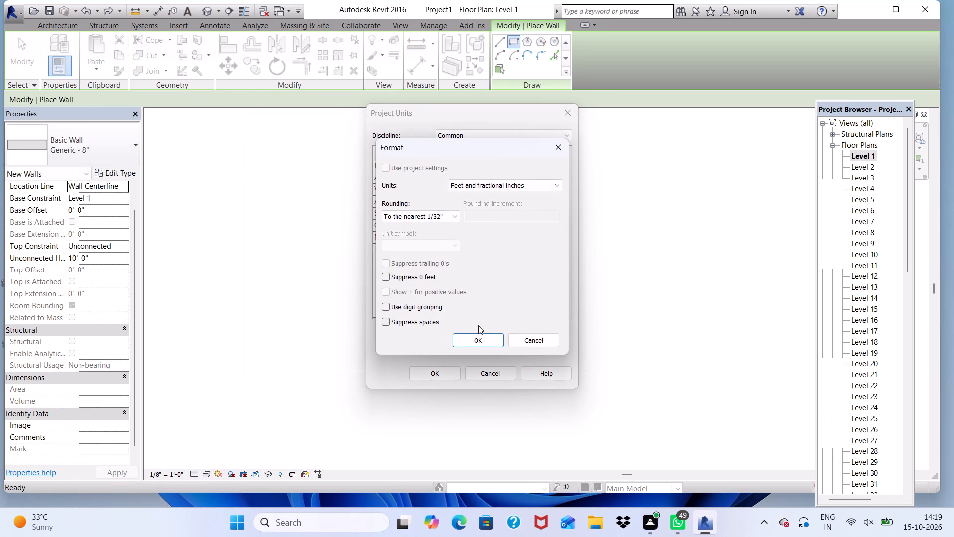
pyautogui.click(477, 335)
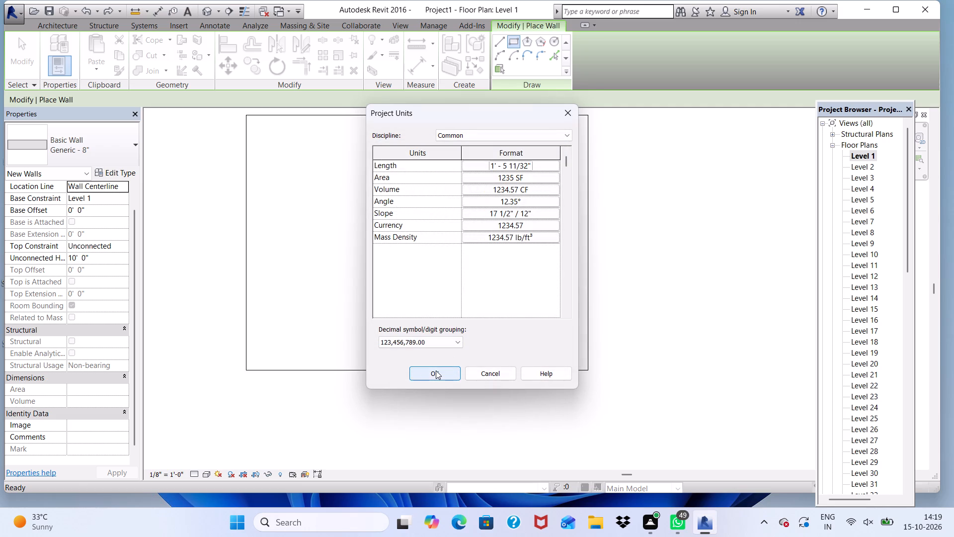
pyautogui.click(436, 370)
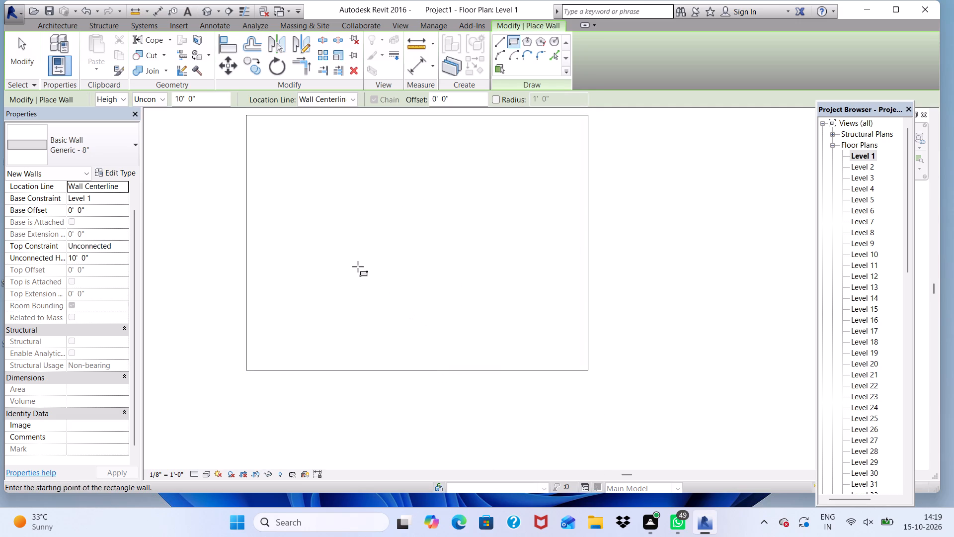
# Leave the wall command, undo the large Level 1 floor and its boundary sketch, and fit the plan to the elevation markers.
pyautogui.press('Escape')
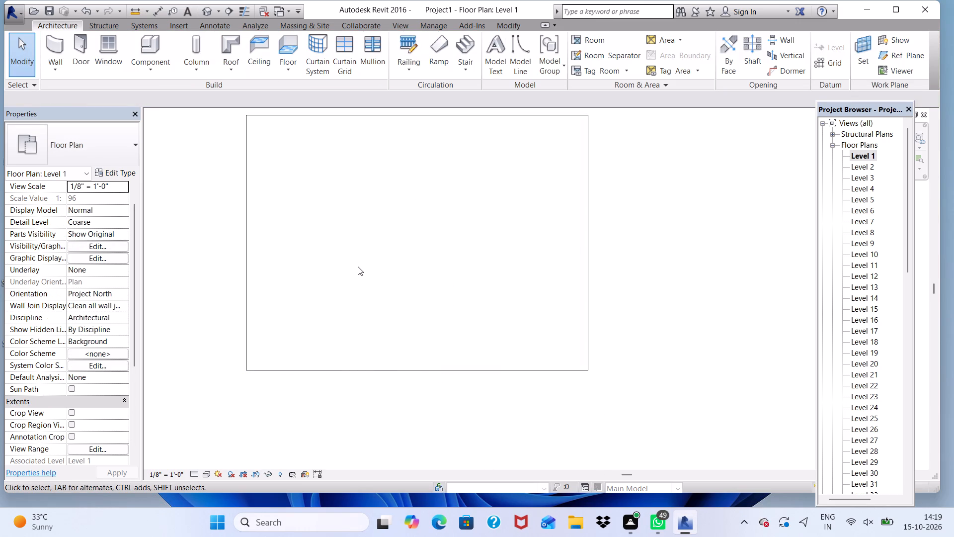
pyautogui.hotkey('ctrl', 'z')
pyautogui.hotkey('ctrl', 'z')
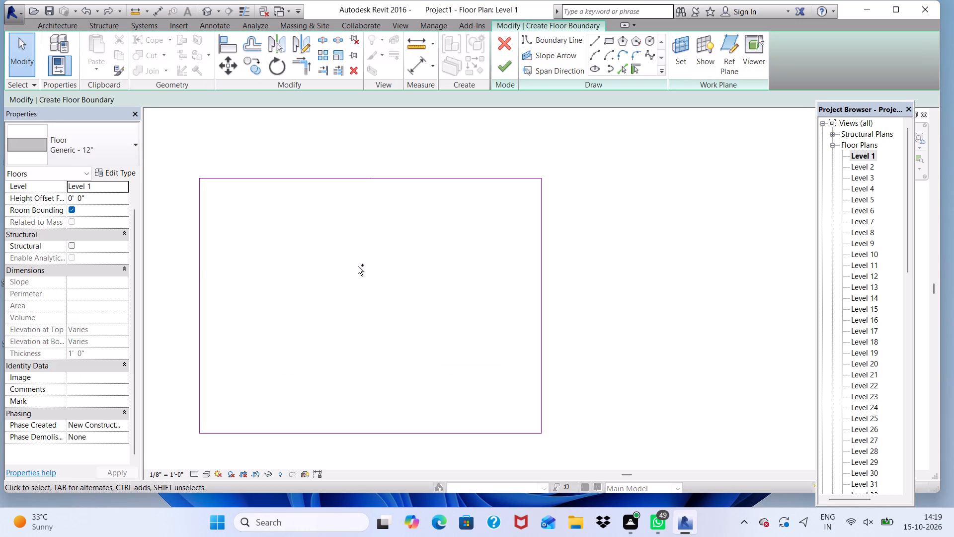
pyautogui.hotkey('ctrl', 'z')
pyautogui.hotkey('ctrl', 'z')
pyautogui.press('z')
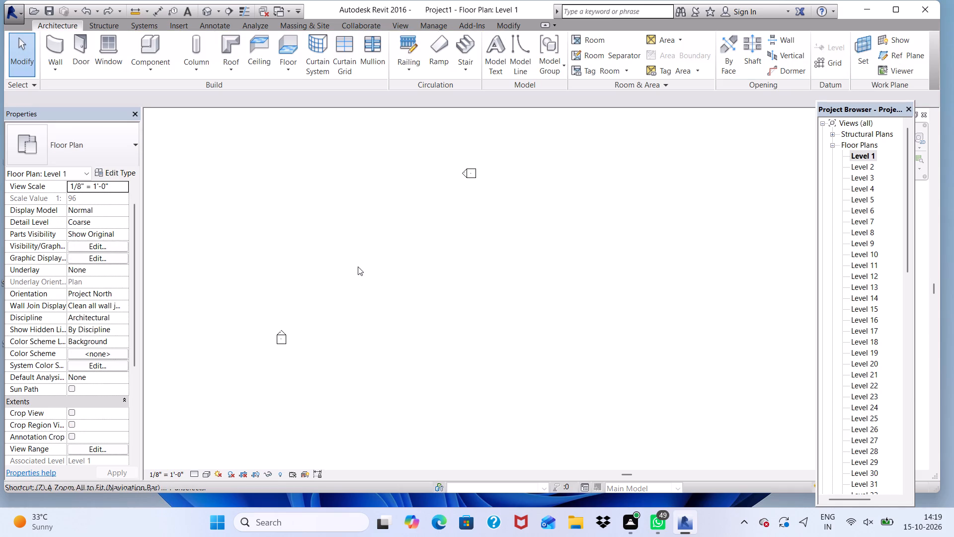
pyautogui.press('space')
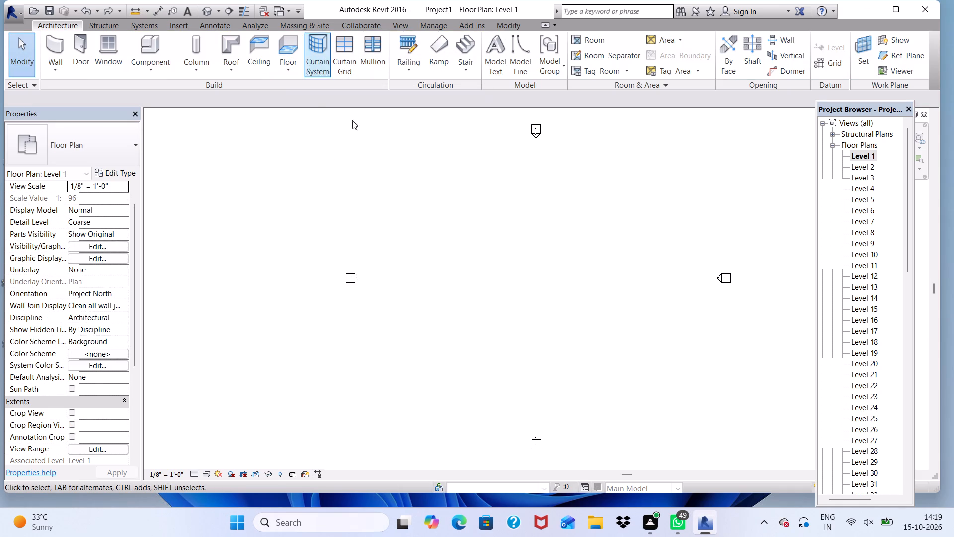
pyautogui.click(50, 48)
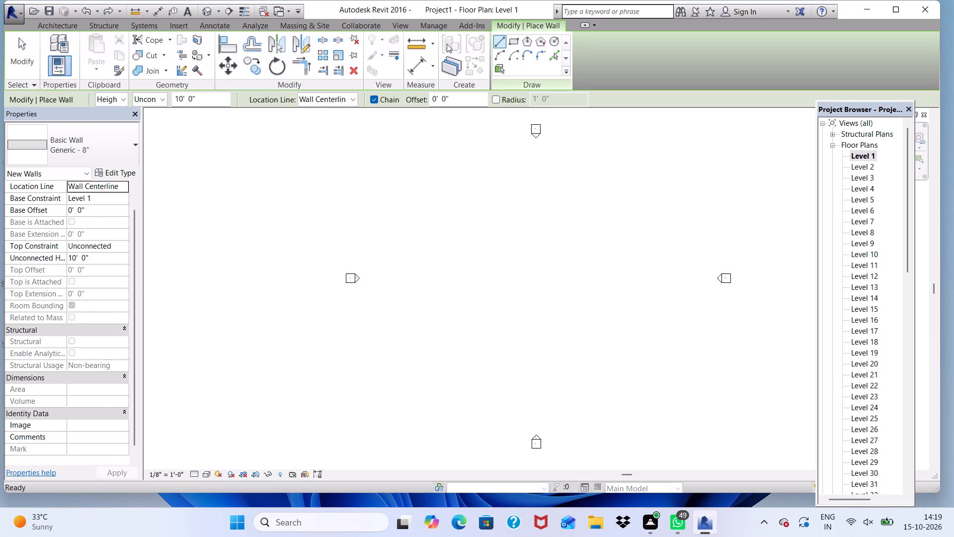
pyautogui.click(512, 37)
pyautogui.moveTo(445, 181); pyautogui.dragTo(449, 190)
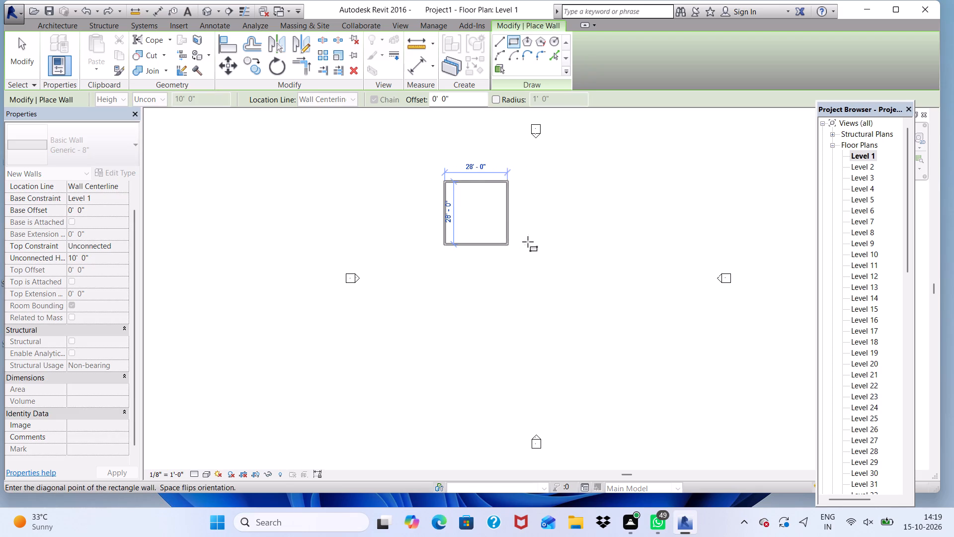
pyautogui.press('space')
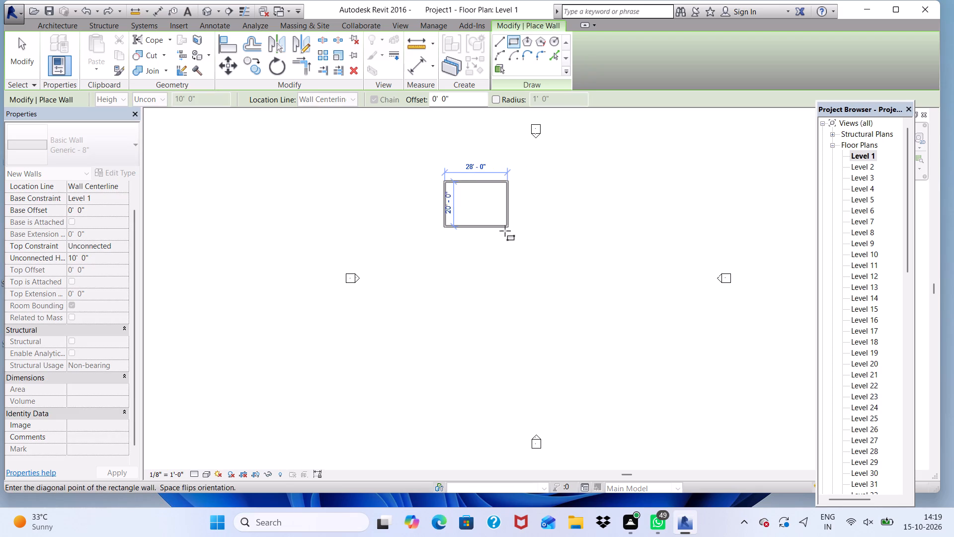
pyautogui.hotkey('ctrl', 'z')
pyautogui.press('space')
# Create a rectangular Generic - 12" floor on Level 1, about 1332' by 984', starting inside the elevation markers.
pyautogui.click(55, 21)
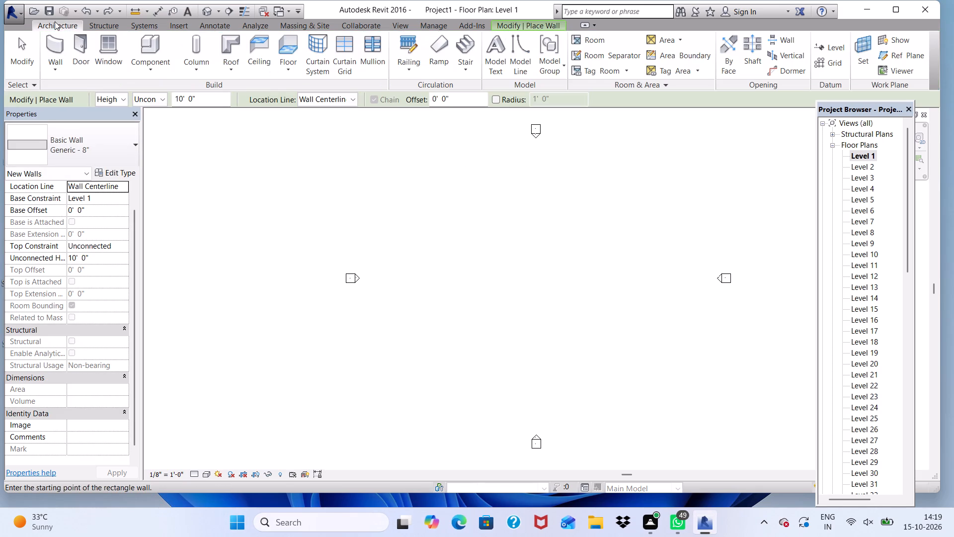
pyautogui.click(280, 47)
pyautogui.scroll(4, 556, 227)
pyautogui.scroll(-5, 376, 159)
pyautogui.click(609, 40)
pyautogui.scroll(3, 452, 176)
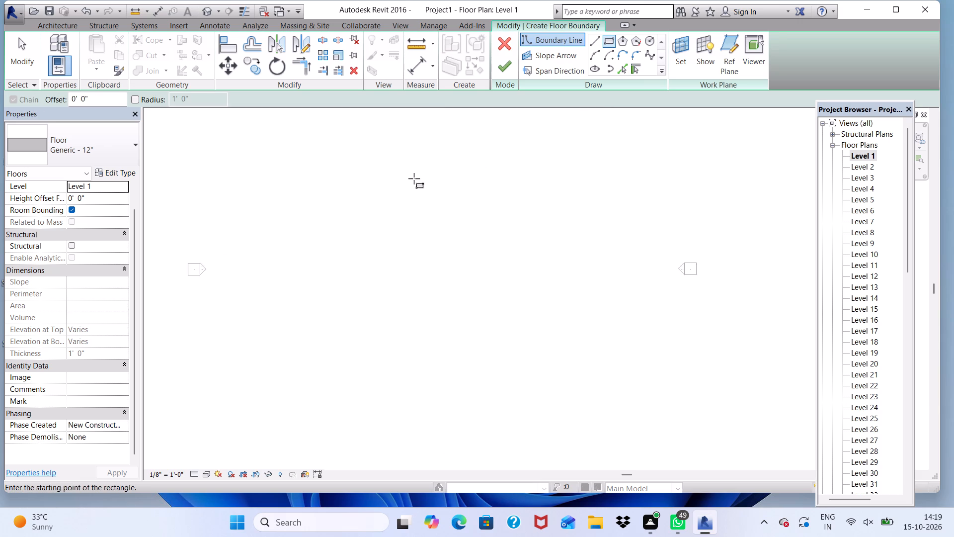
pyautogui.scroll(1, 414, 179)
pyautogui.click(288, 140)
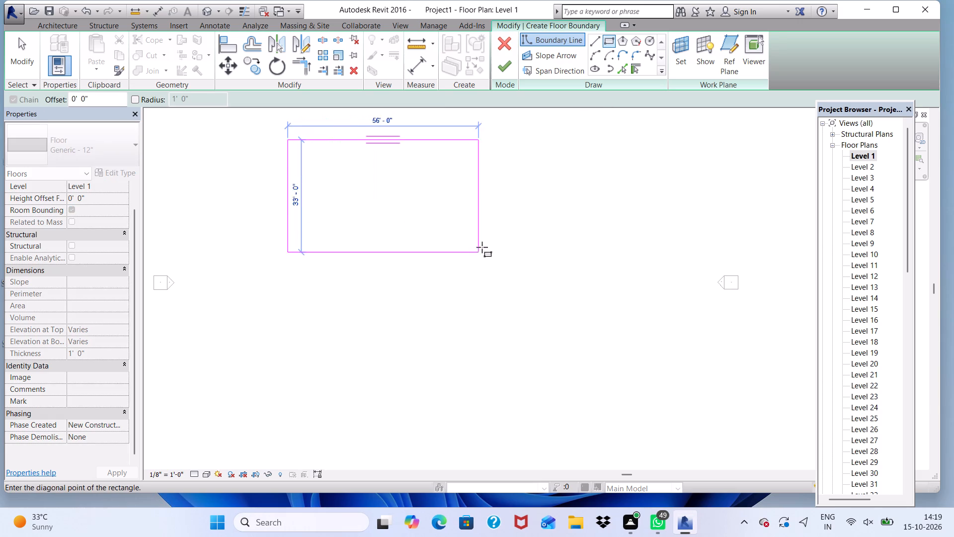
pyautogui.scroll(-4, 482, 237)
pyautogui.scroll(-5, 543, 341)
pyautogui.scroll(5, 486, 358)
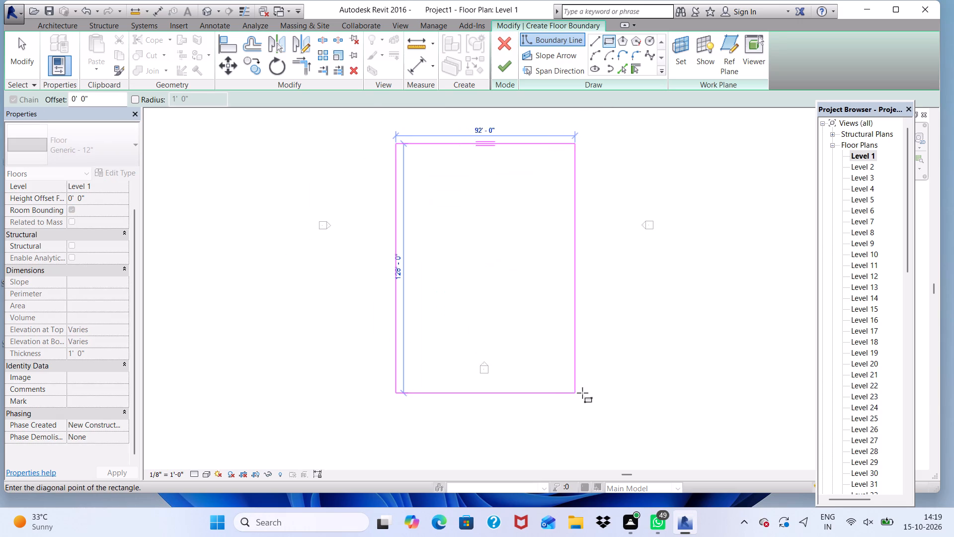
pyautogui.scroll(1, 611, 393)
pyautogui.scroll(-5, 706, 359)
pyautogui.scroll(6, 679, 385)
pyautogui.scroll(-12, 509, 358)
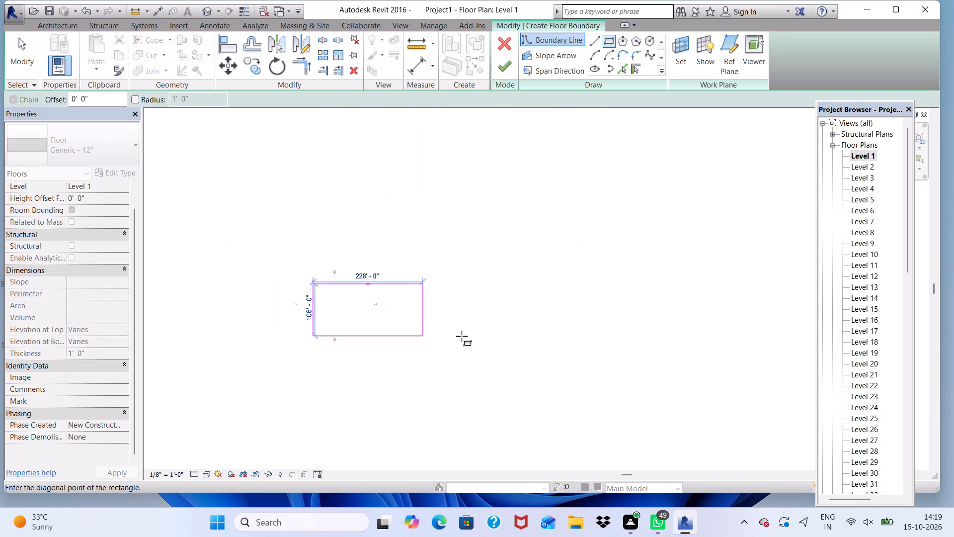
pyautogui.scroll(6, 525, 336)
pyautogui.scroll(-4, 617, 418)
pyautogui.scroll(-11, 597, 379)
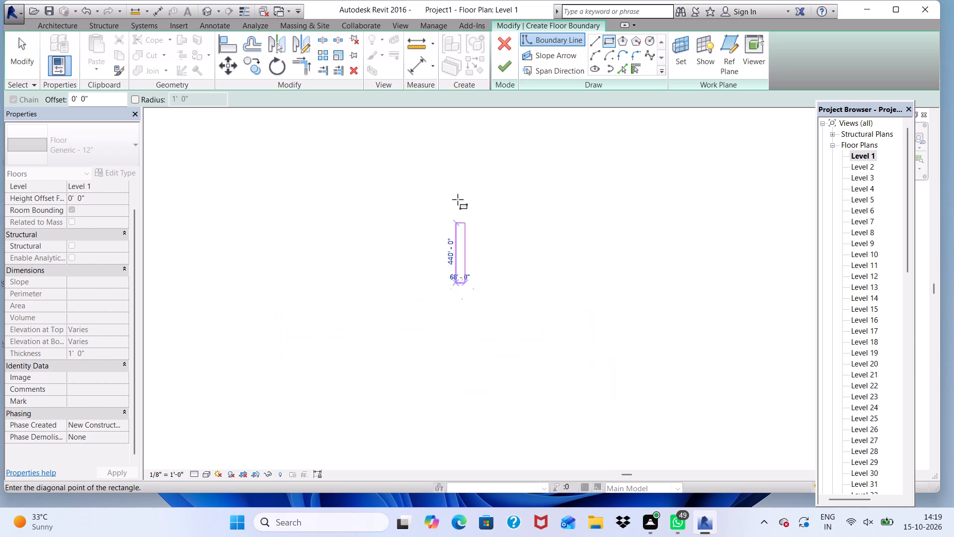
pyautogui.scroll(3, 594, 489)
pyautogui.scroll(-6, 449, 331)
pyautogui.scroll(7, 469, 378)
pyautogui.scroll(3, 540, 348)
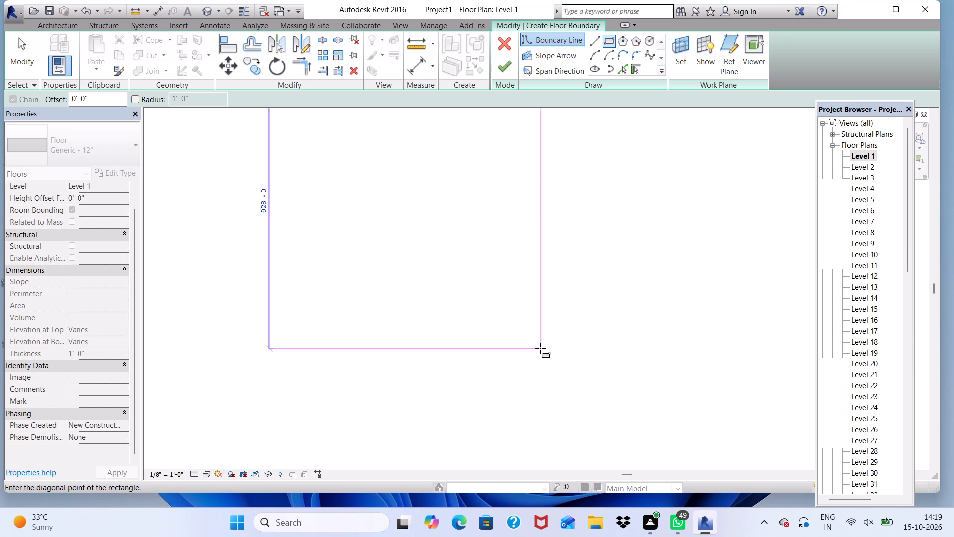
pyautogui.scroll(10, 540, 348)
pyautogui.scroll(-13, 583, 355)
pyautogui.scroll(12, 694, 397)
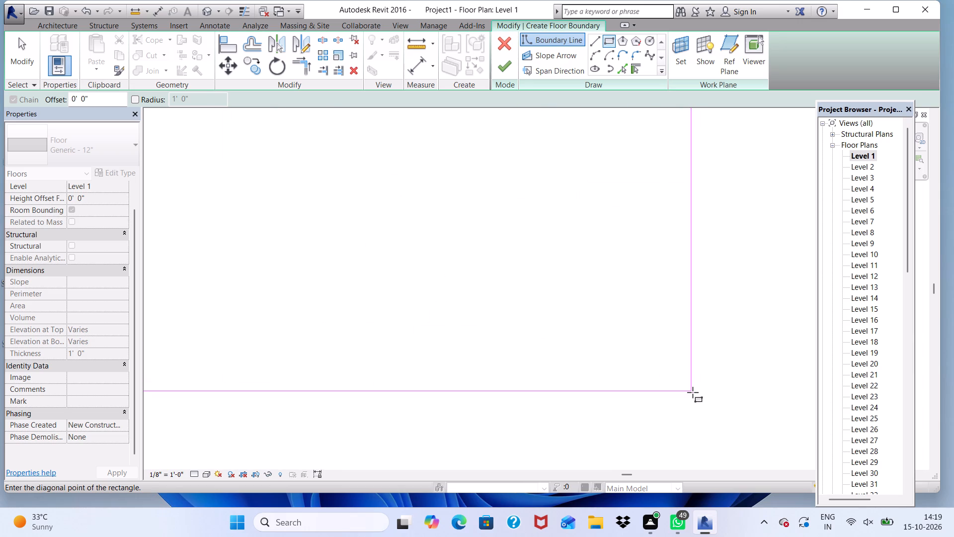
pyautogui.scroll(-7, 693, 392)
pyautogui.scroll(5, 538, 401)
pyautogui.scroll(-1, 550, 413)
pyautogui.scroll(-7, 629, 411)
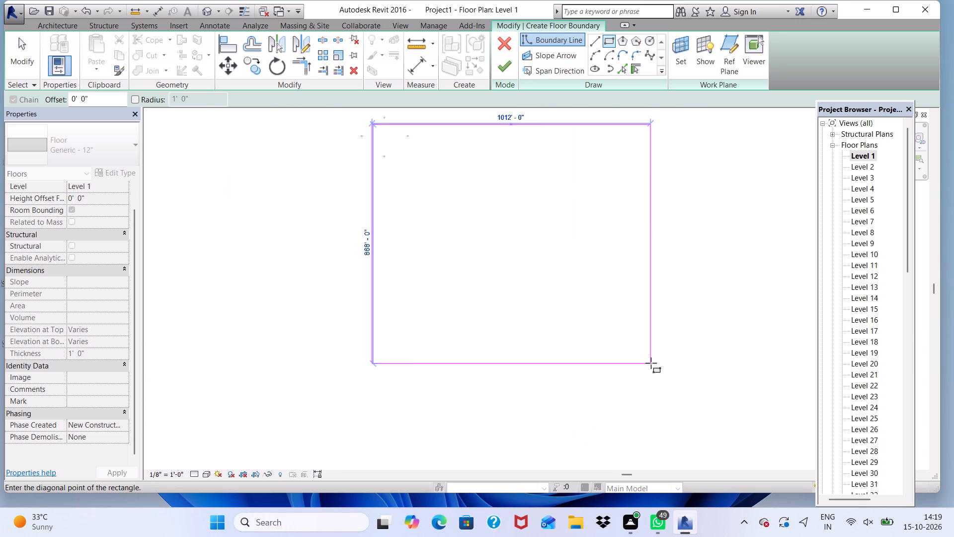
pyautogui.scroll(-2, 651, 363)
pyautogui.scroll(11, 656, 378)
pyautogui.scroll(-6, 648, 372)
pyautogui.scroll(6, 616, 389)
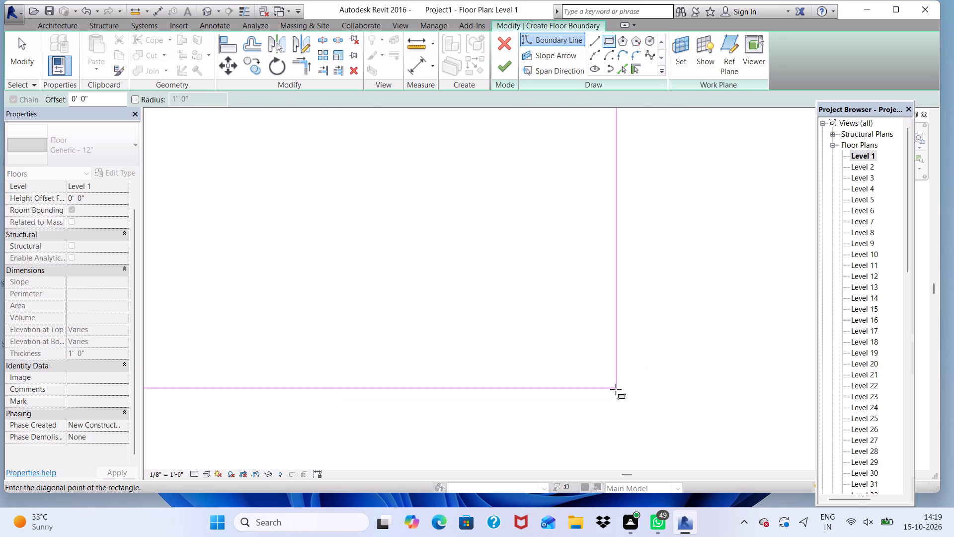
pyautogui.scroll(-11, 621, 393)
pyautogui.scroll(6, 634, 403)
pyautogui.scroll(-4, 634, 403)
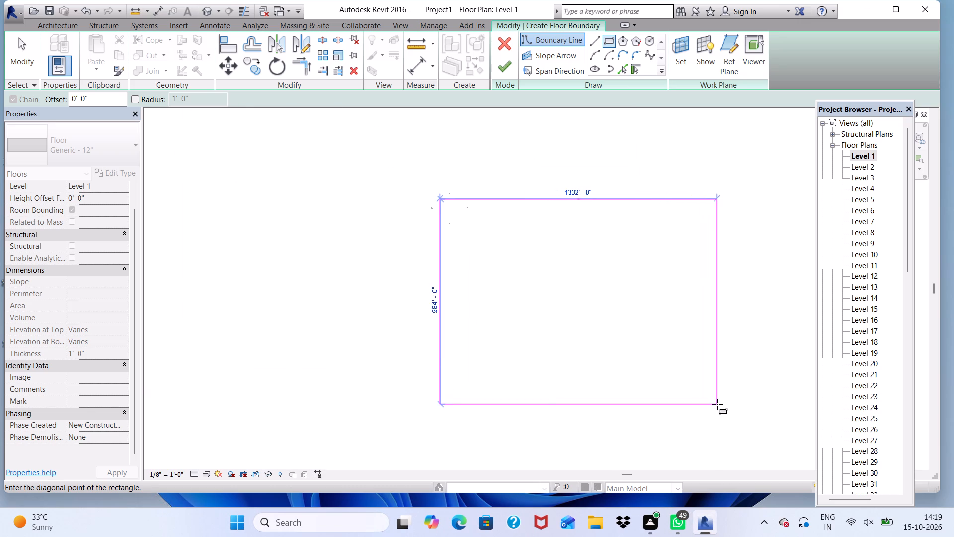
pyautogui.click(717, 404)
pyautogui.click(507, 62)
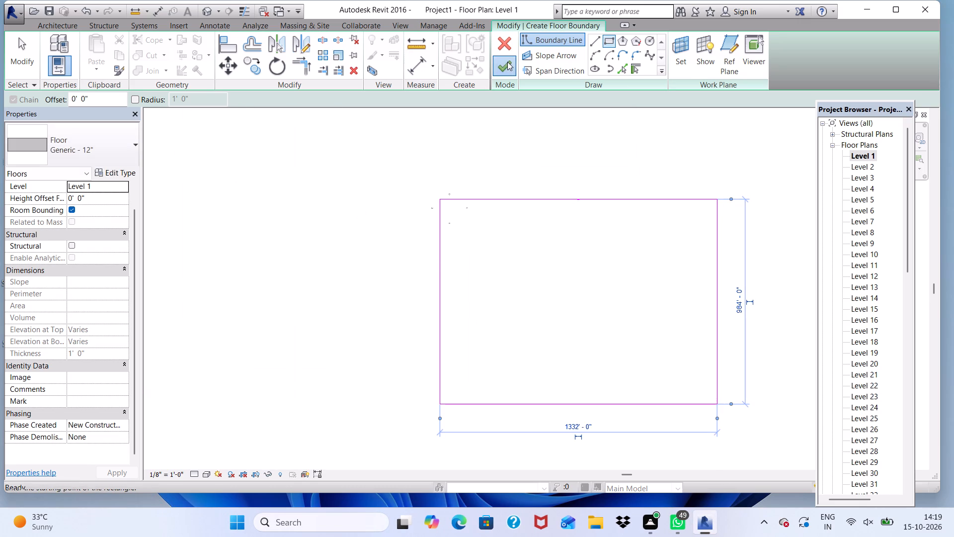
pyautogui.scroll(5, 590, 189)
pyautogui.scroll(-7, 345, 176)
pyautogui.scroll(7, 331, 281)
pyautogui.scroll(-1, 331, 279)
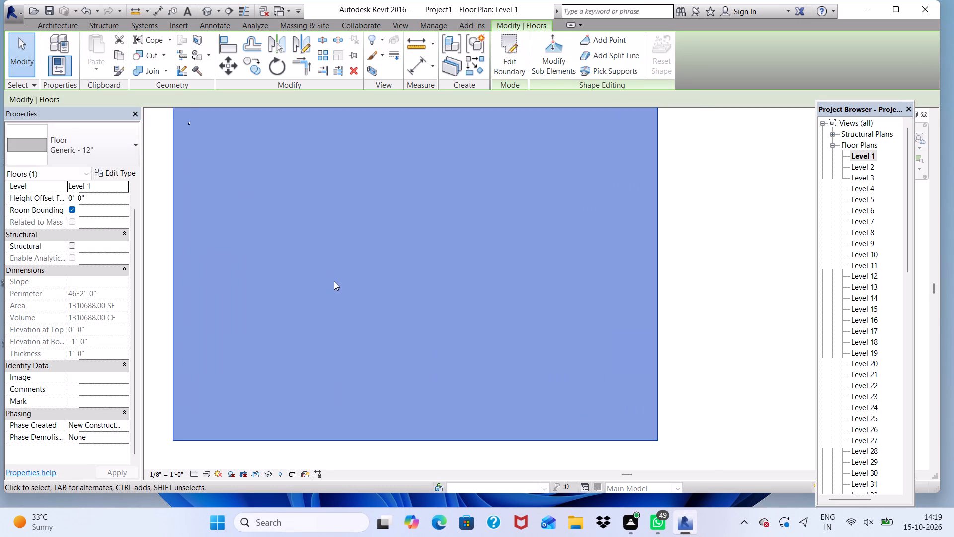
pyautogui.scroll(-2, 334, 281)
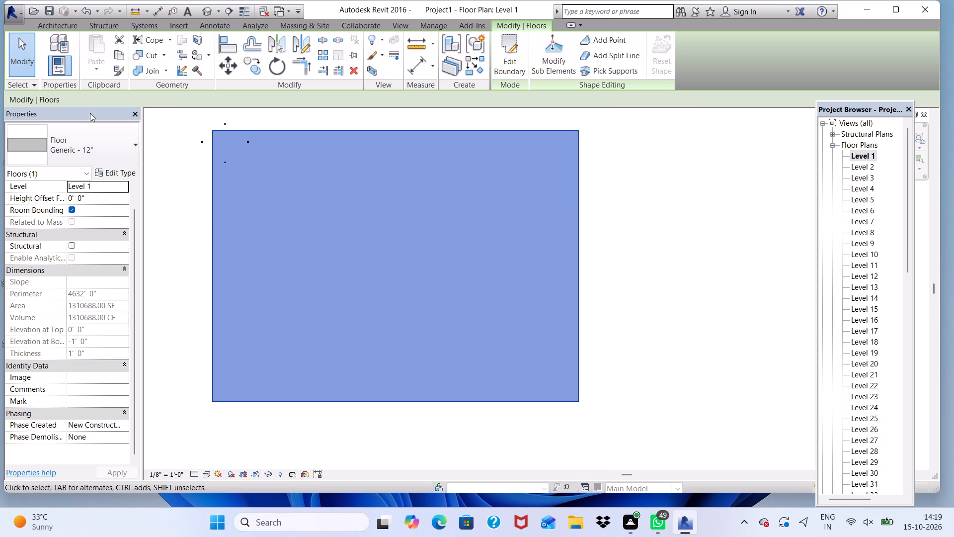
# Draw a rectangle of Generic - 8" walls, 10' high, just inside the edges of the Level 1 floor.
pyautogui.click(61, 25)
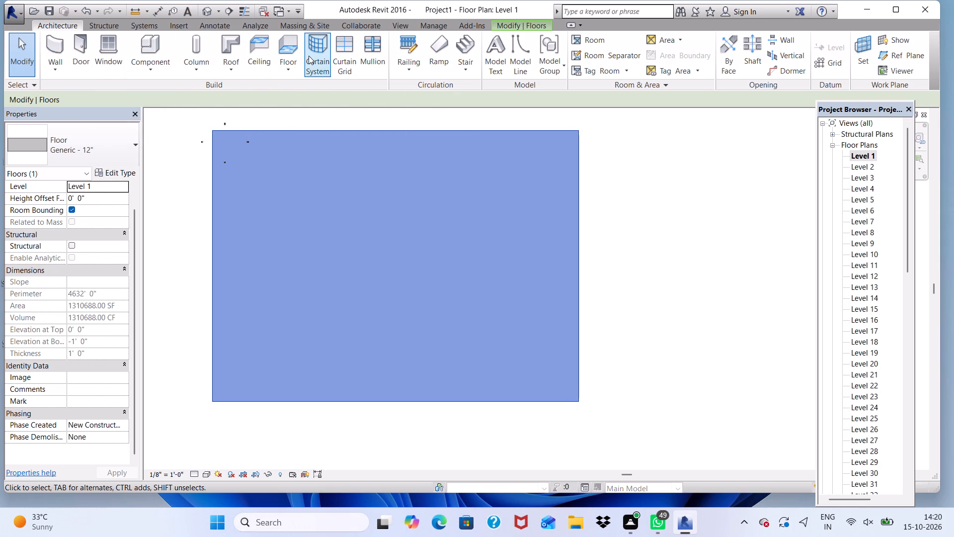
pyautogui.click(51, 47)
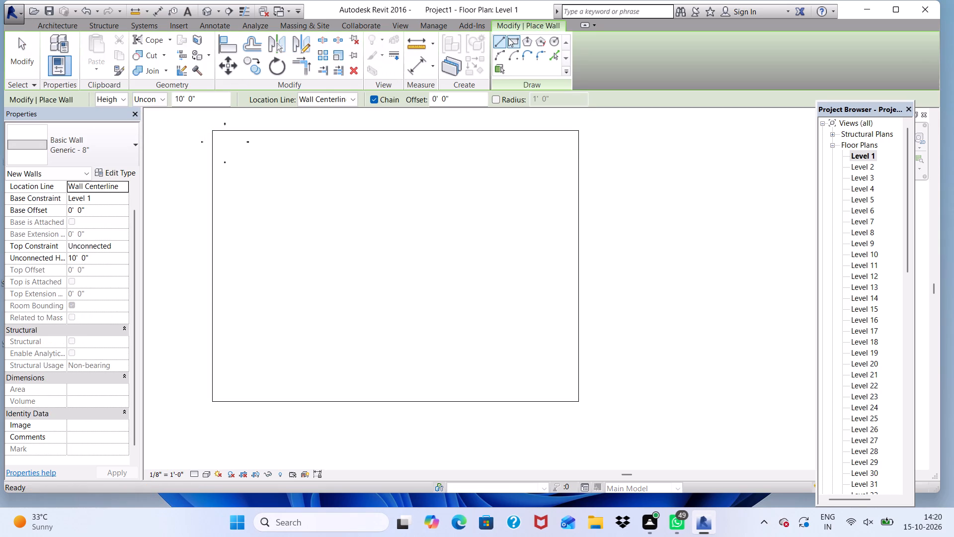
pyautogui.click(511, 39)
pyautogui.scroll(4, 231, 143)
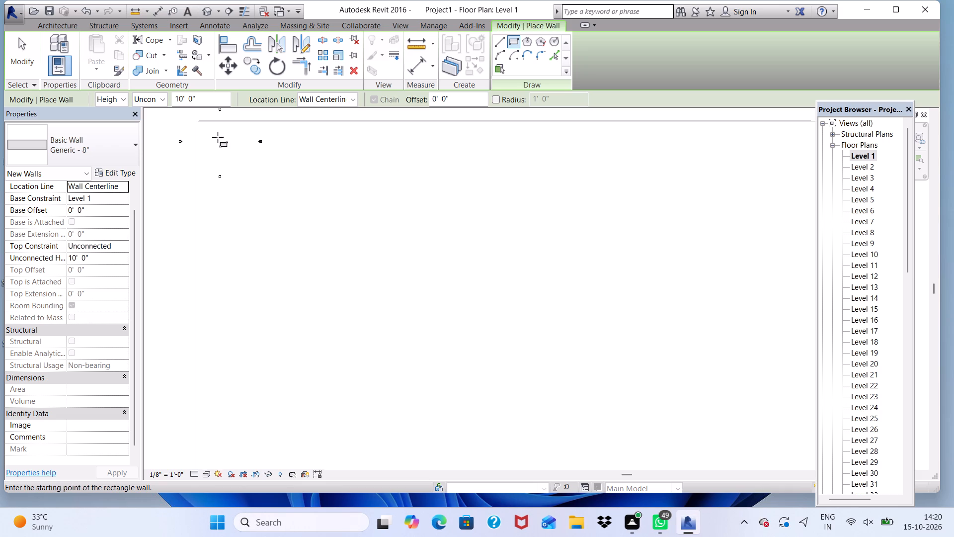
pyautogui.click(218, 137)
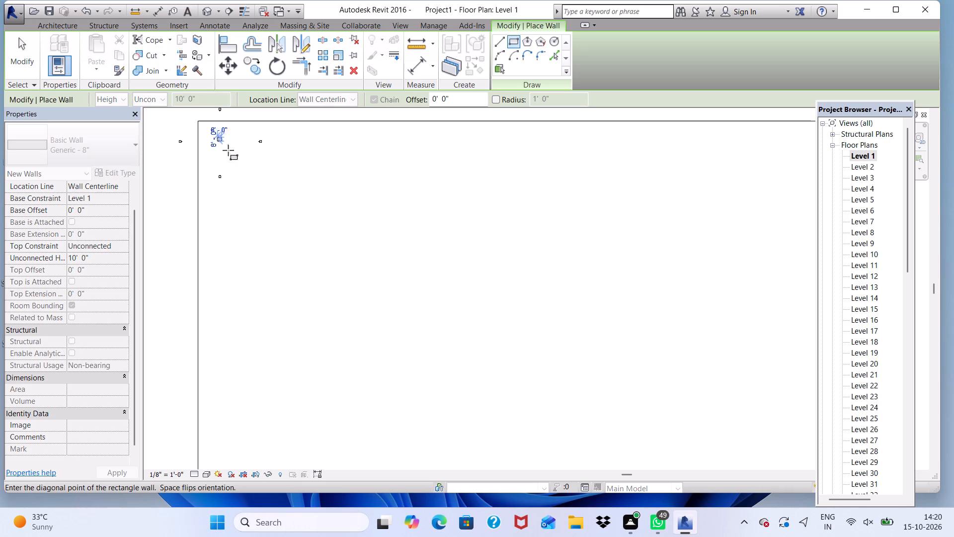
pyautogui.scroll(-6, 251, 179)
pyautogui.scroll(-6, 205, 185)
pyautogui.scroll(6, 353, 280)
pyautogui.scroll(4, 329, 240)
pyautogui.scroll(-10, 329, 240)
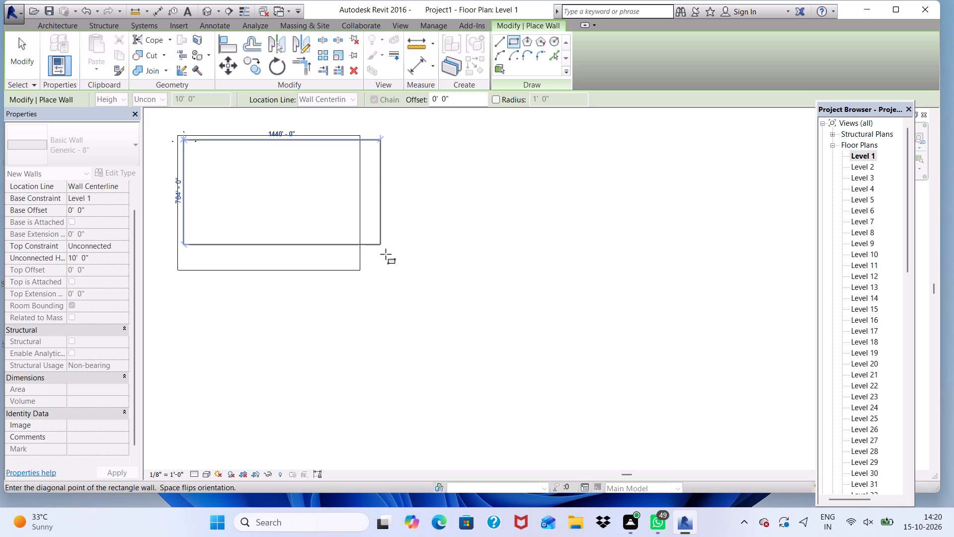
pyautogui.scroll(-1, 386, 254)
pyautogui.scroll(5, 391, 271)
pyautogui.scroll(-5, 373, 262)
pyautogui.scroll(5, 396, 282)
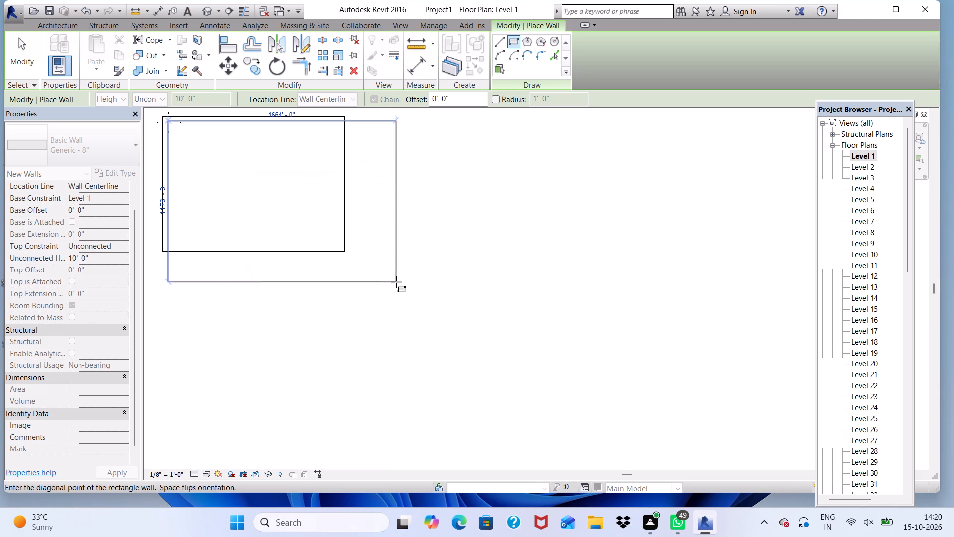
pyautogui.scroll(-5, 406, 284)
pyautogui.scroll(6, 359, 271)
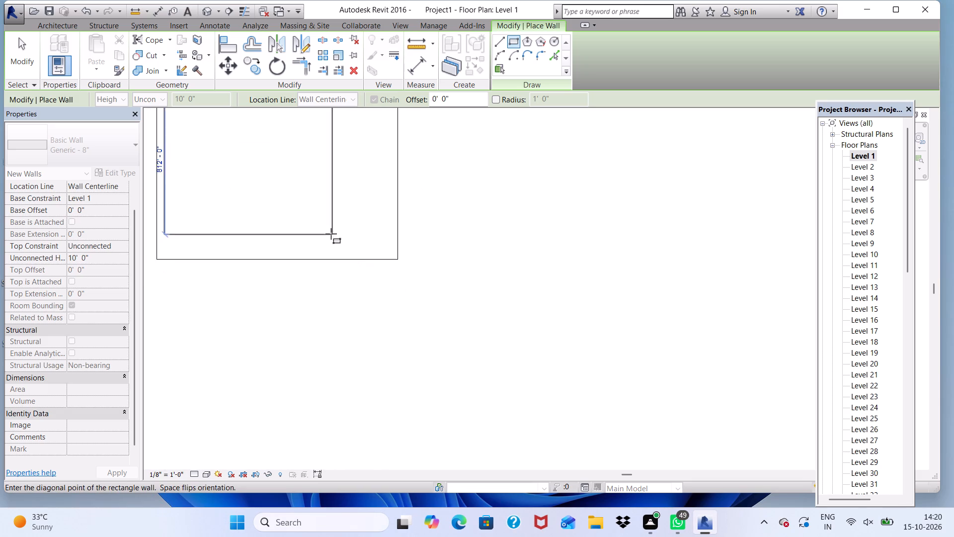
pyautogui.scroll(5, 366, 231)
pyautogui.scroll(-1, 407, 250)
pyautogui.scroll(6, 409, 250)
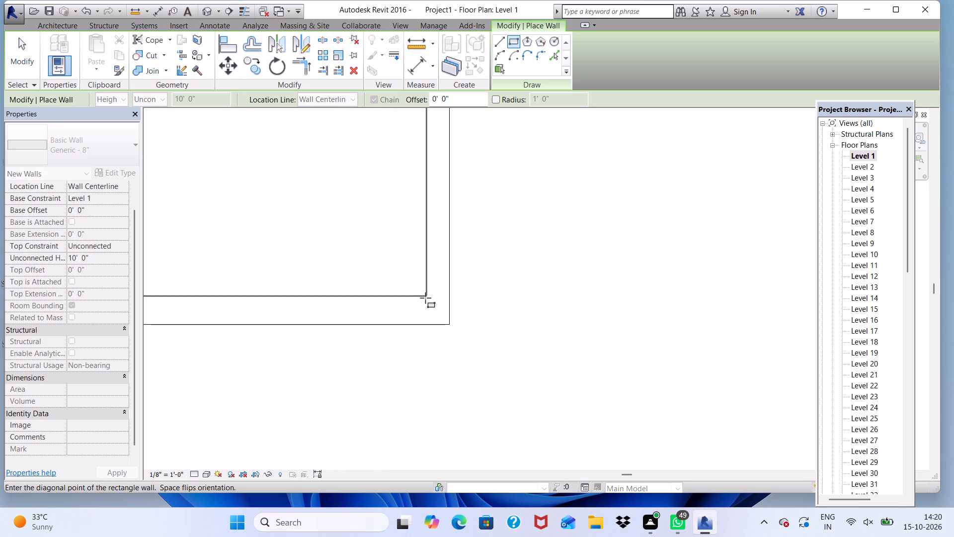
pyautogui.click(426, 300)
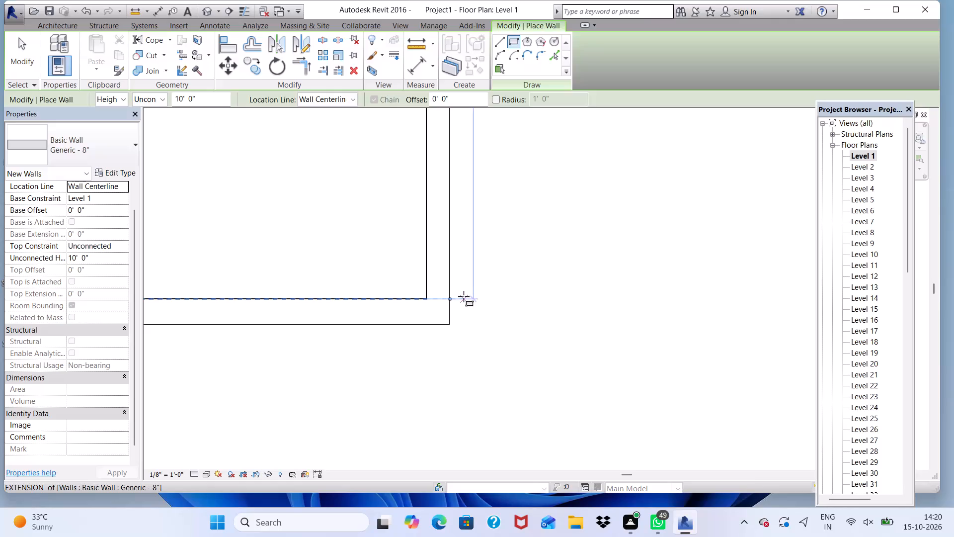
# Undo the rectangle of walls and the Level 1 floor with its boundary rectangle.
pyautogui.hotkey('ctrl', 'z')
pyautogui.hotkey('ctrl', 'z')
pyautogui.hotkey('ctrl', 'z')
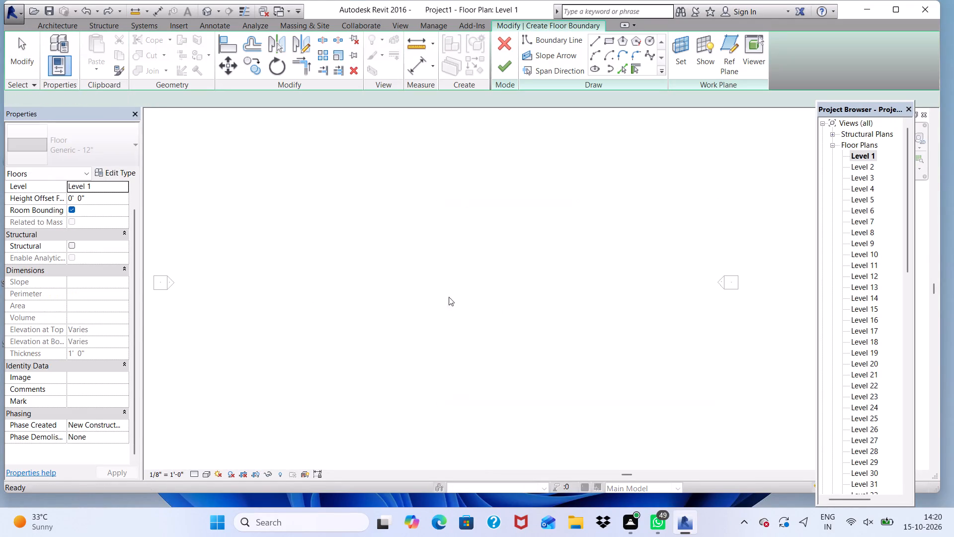
# Cancel the open, empty floor boundary sketch on Level 1.
pyautogui.click(503, 45)
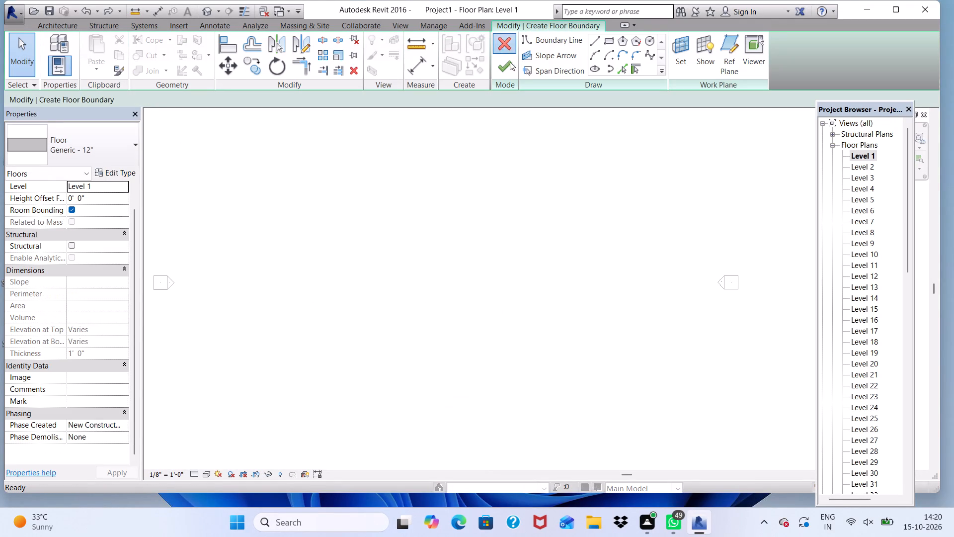
pyautogui.click(513, 264)
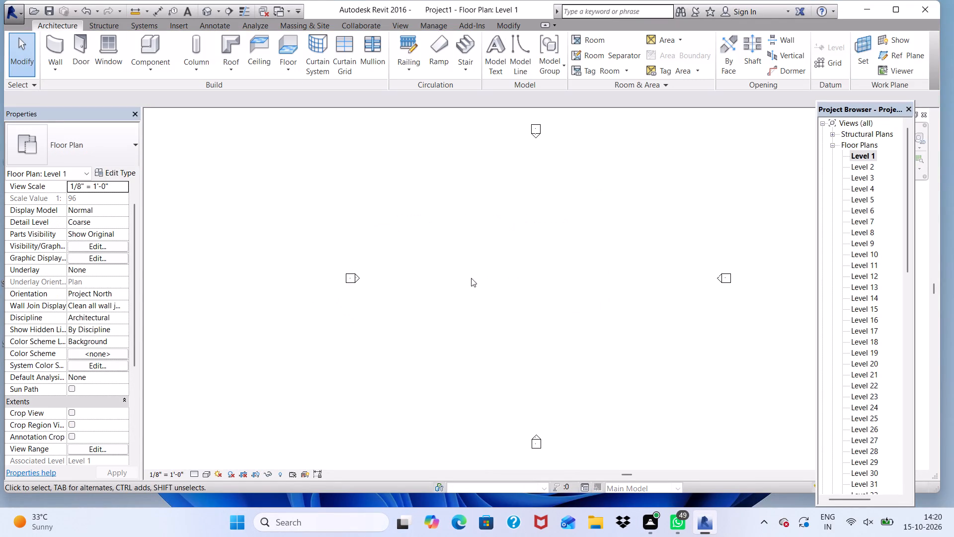
# Create a rectangular Generic - 12" floor on Level 1, about 106' 6" deep with a perimeter of about 531', between the north and south elevation markers.
pyautogui.scroll(4, 479, 305)
pyautogui.scroll(-4, 367, 279)
pyautogui.scroll(-2, 403, 303)
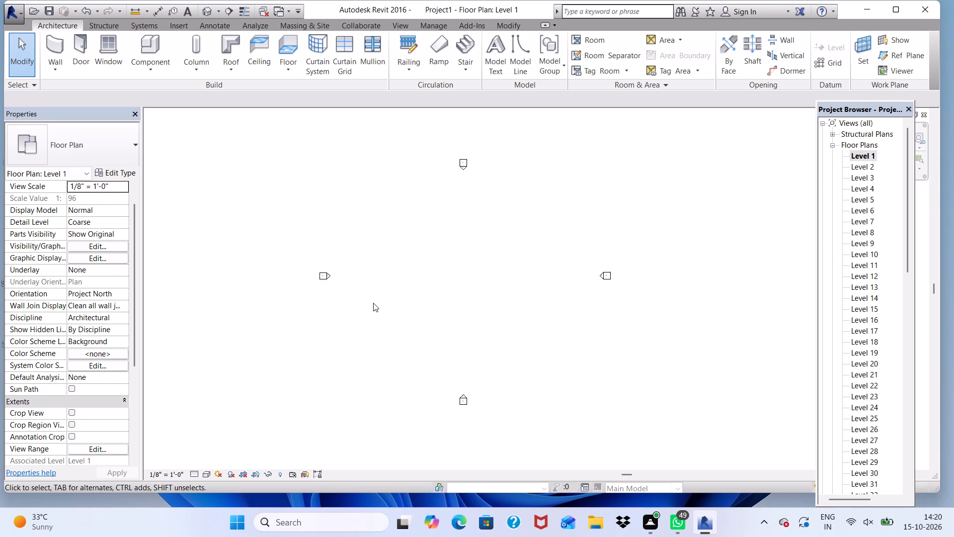
pyautogui.scroll(-1, 373, 303)
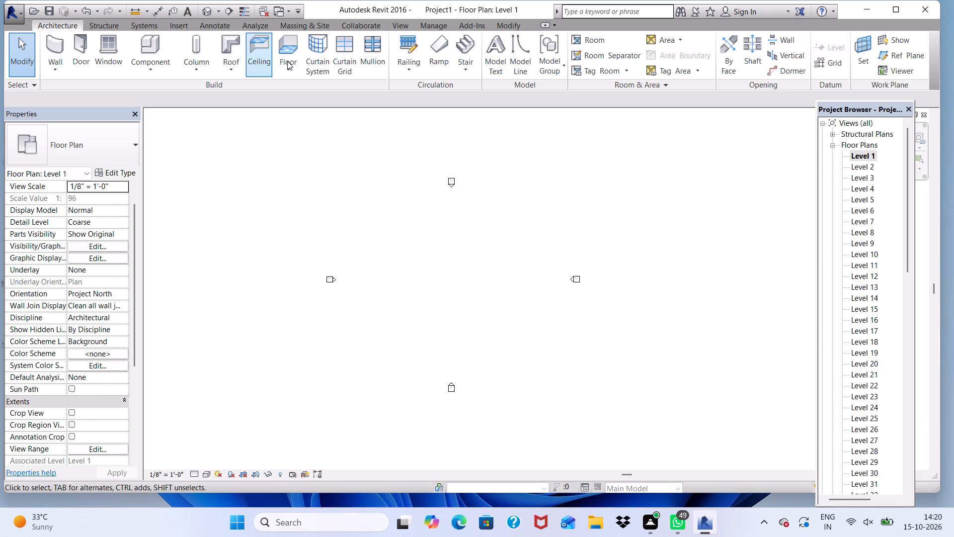
pyautogui.click(290, 45)
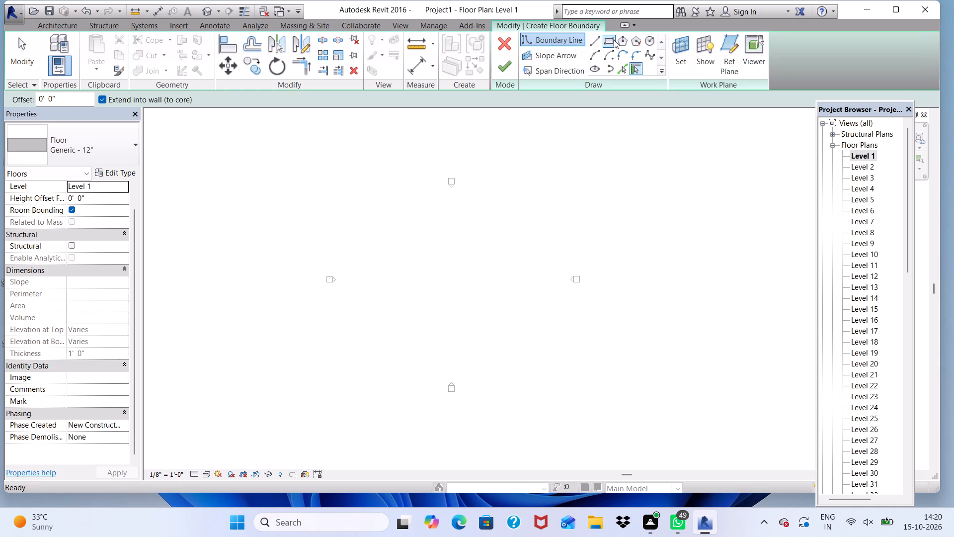
pyautogui.click(613, 40)
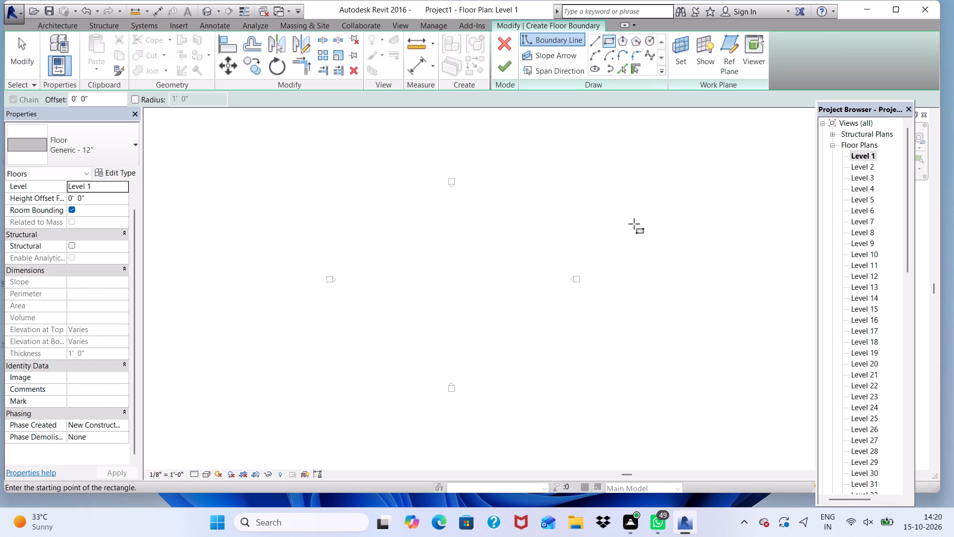
pyautogui.scroll(1, 634, 222)
pyautogui.scroll(-1, 631, 185)
pyautogui.scroll(3, 614, 327)
pyautogui.scroll(-3, 606, 283)
pyautogui.scroll(4, 567, 350)
pyautogui.scroll(-2, 567, 350)
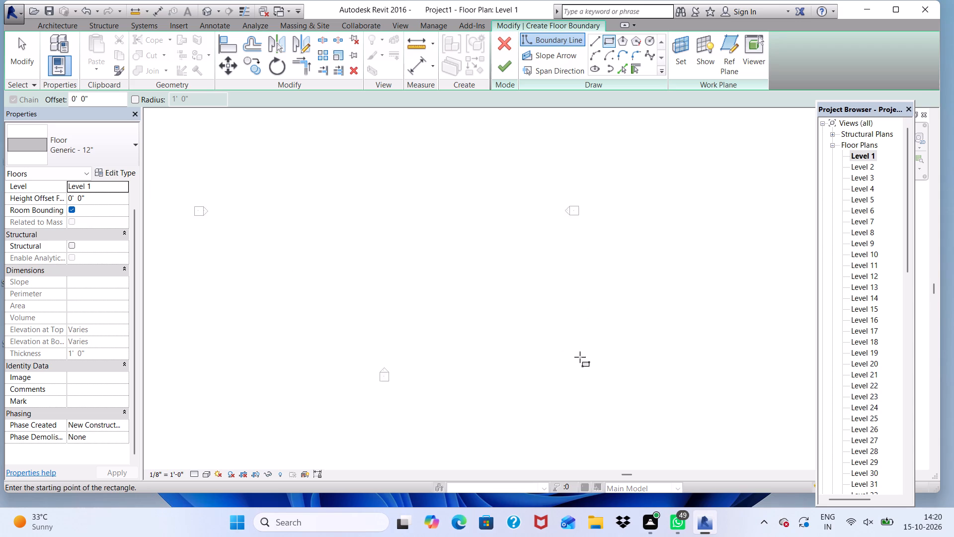
pyautogui.scroll(-2, 580, 357)
pyautogui.scroll(7, 572, 374)
pyautogui.scroll(-4, 426, 326)
pyautogui.scroll(4, 549, 379)
pyautogui.scroll(-7, 589, 390)
pyautogui.scroll(4, 471, 356)
pyautogui.scroll(5, 410, 256)
pyautogui.scroll(-3, 330, 215)
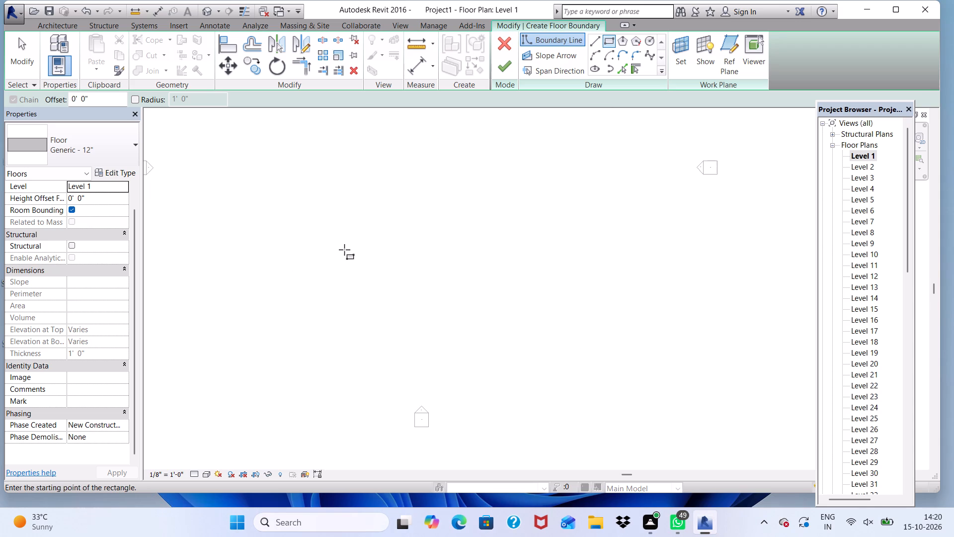
pyautogui.scroll(-4, 346, 229)
pyautogui.scroll(5, 315, 117)
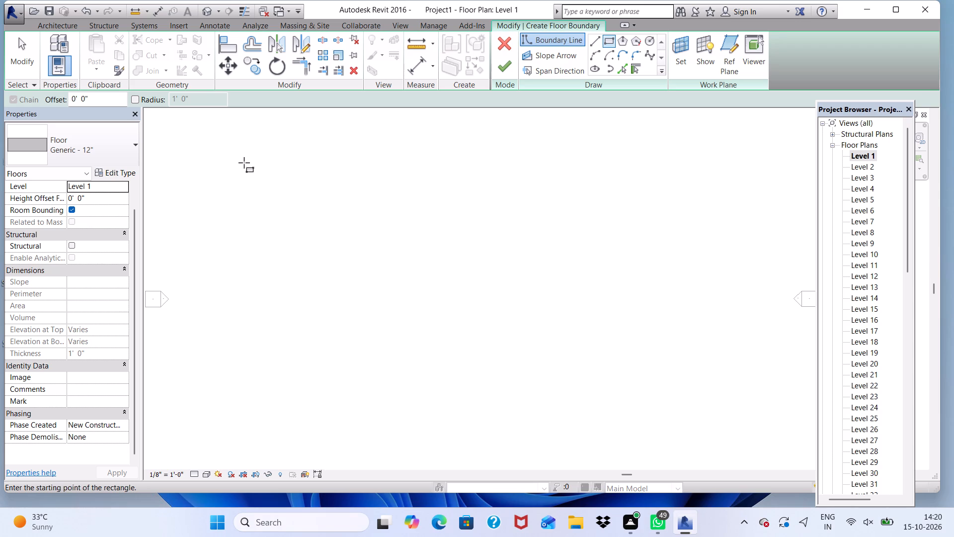
pyautogui.click(226, 132)
pyautogui.scroll(-3, 586, 269)
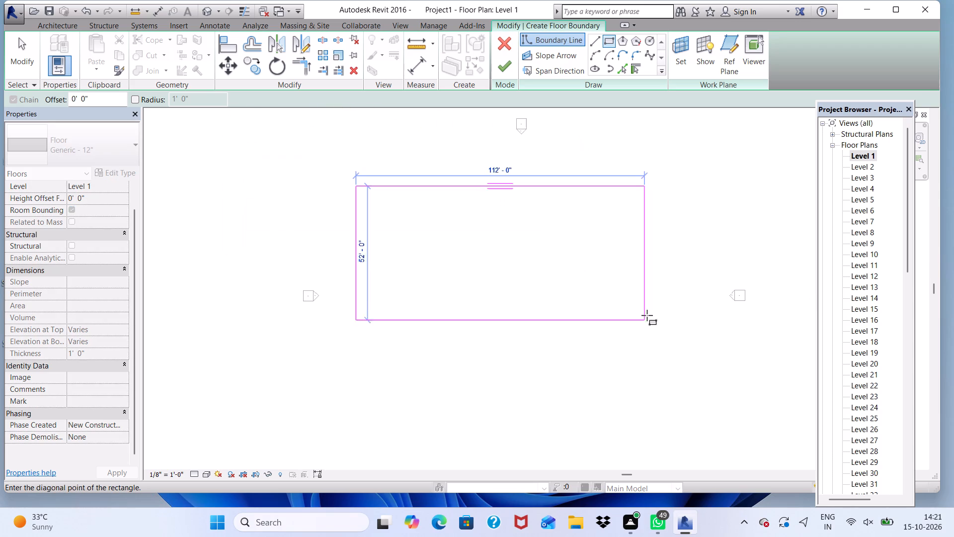
pyautogui.scroll(-4, 561, 291)
pyautogui.scroll(6, 644, 358)
pyautogui.scroll(-7, 556, 304)
pyautogui.scroll(7, 572, 335)
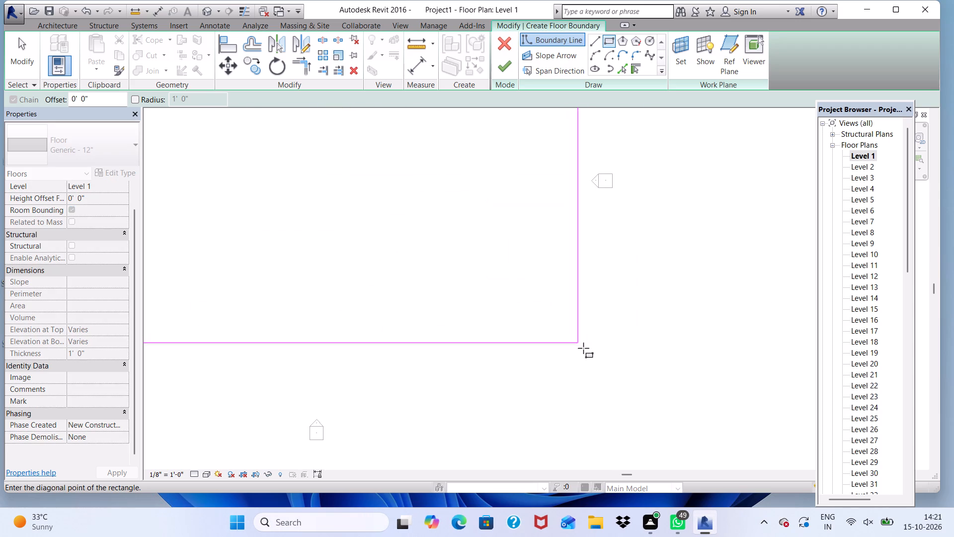
pyautogui.click(638, 398)
pyautogui.scroll(-4, 629, 389)
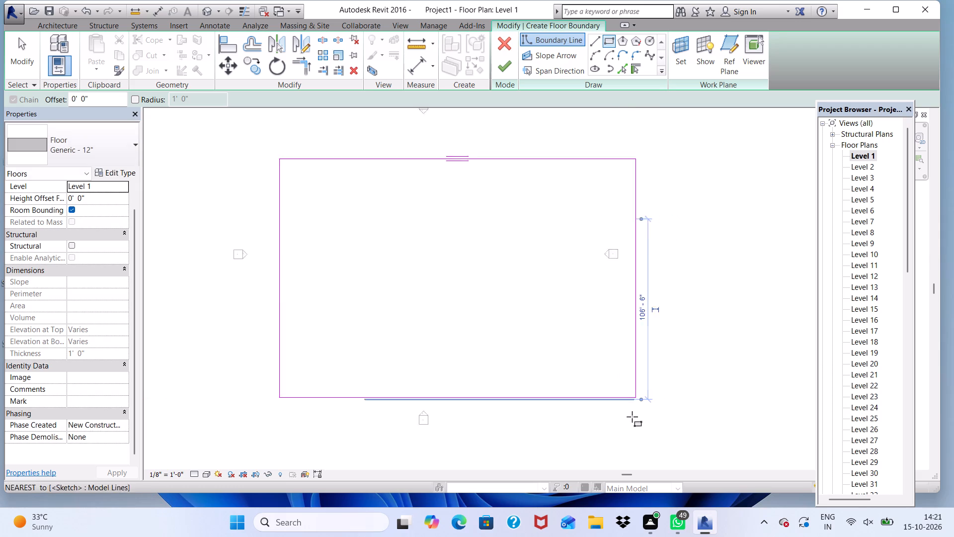
pyautogui.scroll(-2, 632, 417)
pyautogui.scroll(6, 626, 401)
pyautogui.click(501, 67)
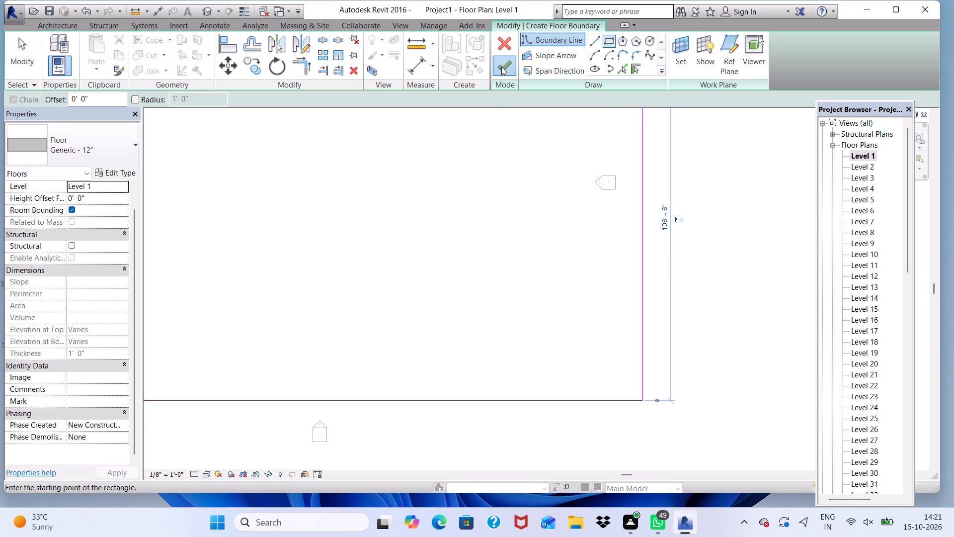
# Draw a rectangle of Generic - 8" walls, 10' high and about 148' by 84', inside the Level 1 floor's edges.
pyautogui.scroll(-3, 496, 202)
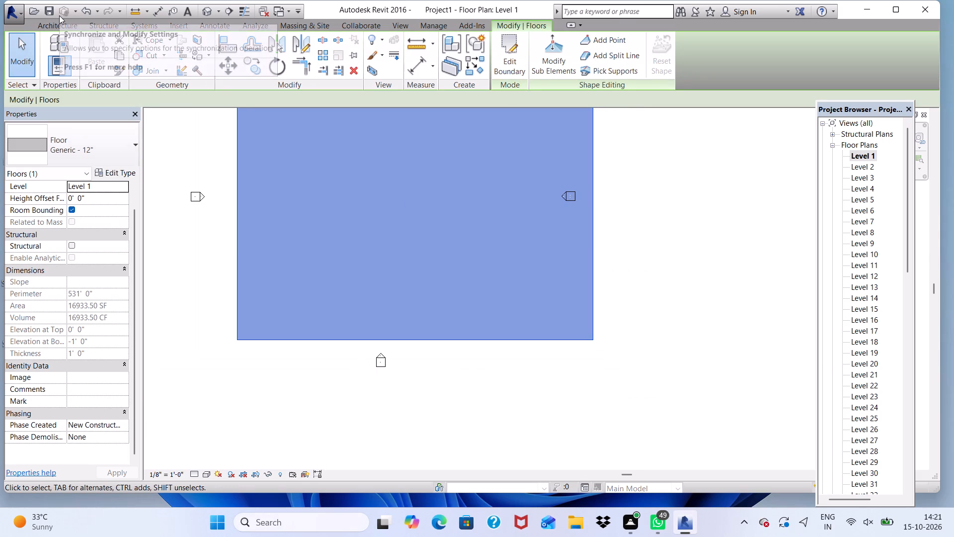
pyautogui.click(46, 23)
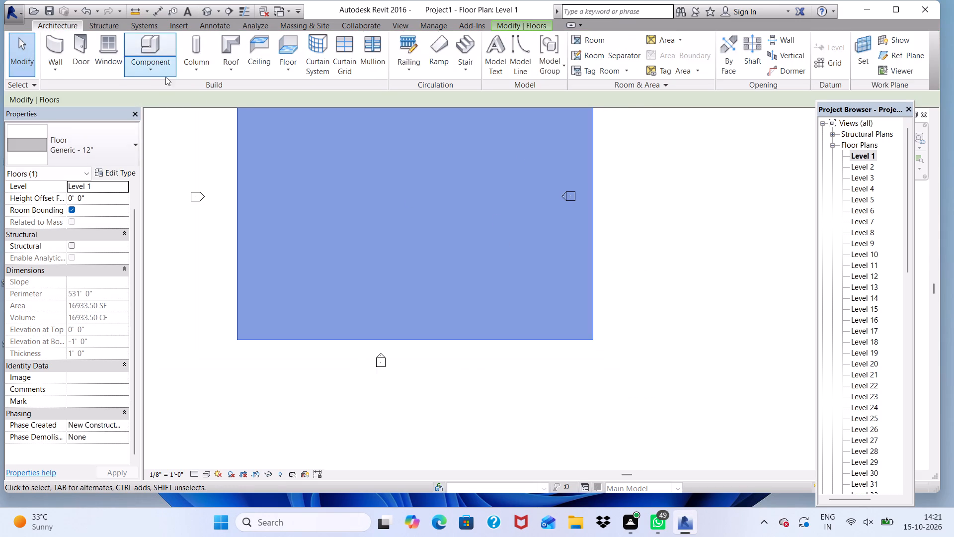
pyautogui.scroll(-2, 365, 247)
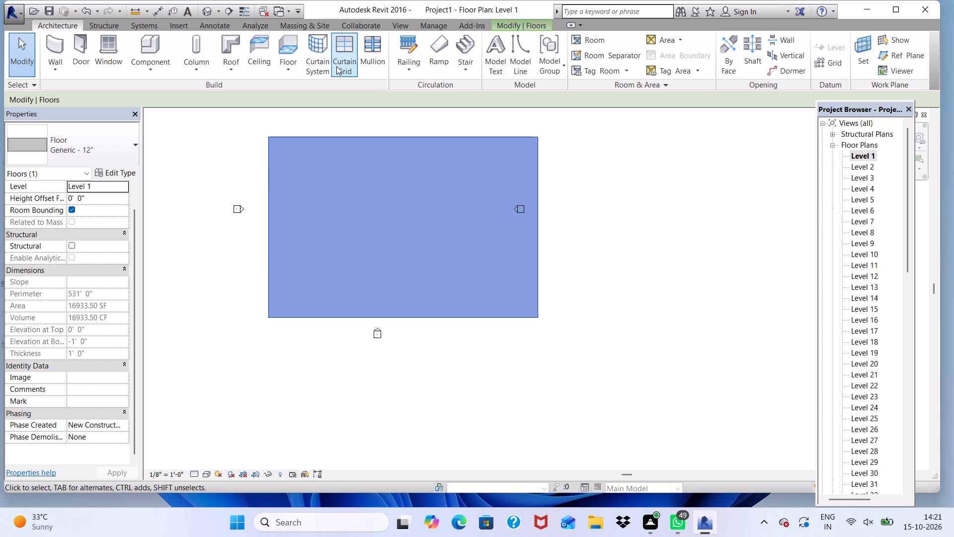
pyautogui.click(58, 43)
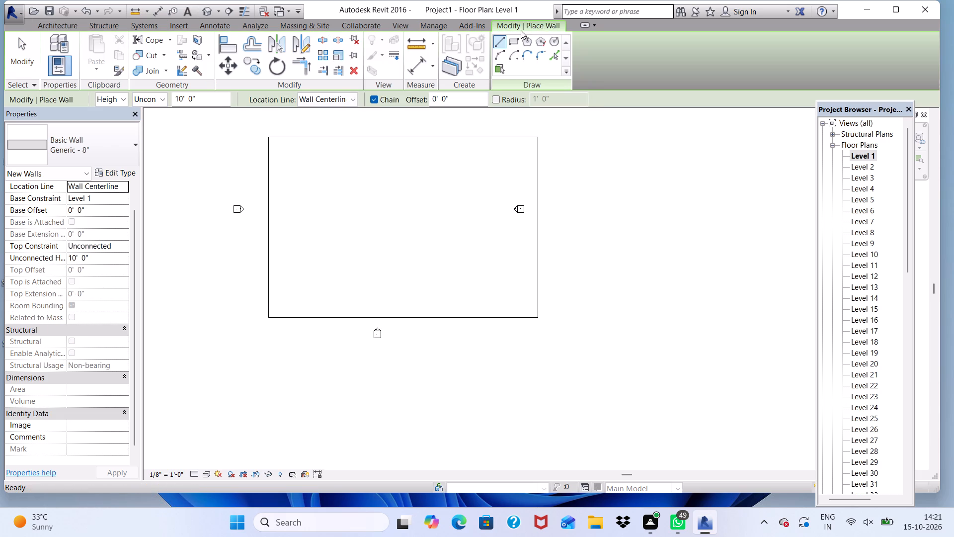
pyautogui.click(514, 36)
pyautogui.scroll(4, 374, 177)
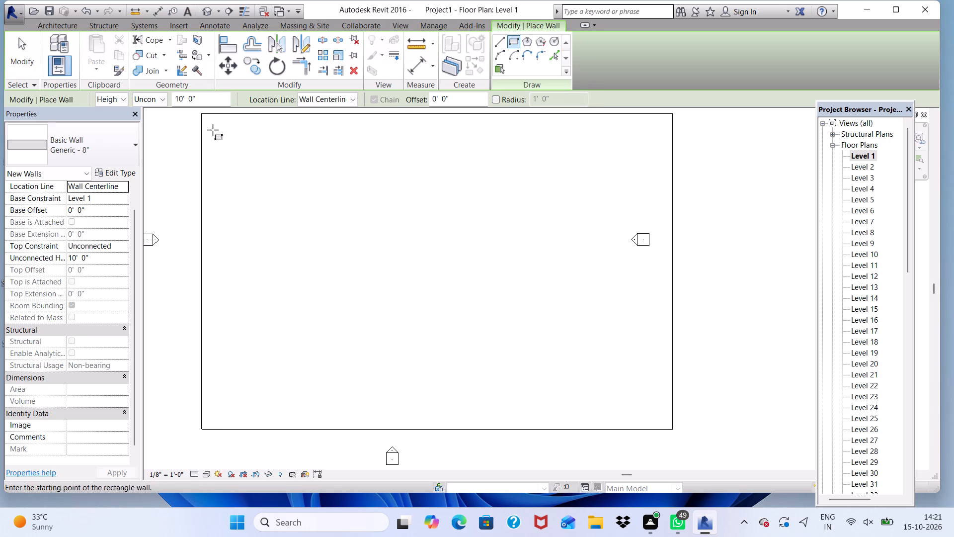
pyautogui.click(213, 130)
pyautogui.scroll(-2, 539, 283)
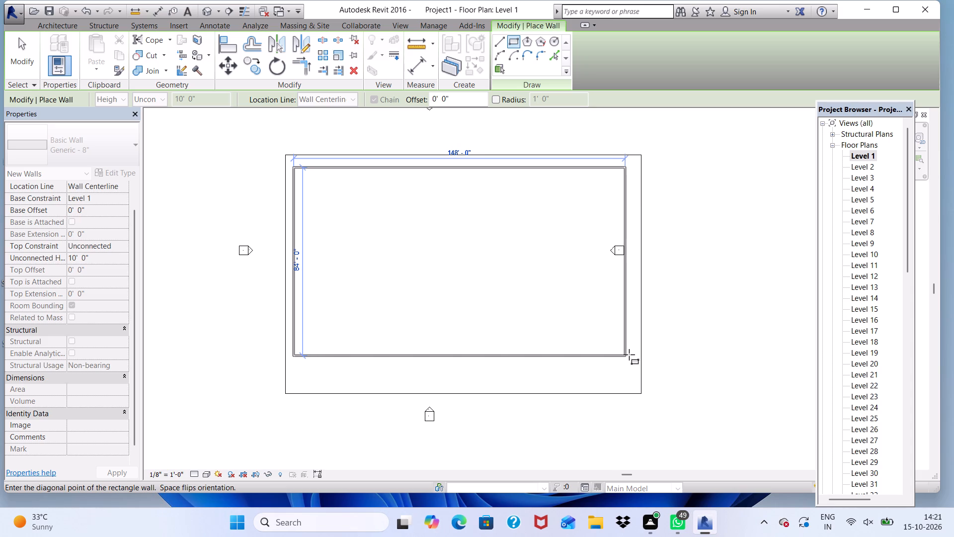
pyautogui.click(629, 355)
pyautogui.click(689, 297)
pyautogui.press('space')
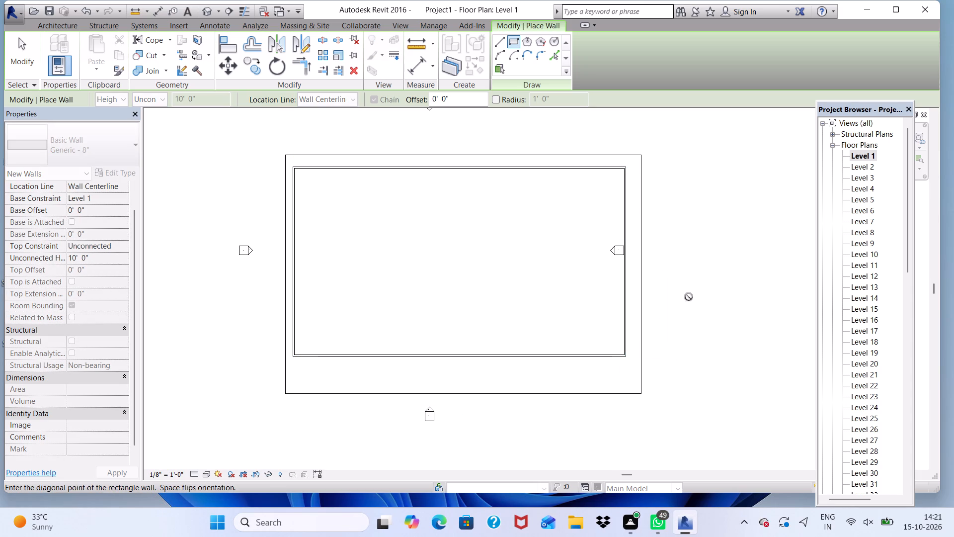
pyautogui.press('Escape')
pyautogui.press('Escape')
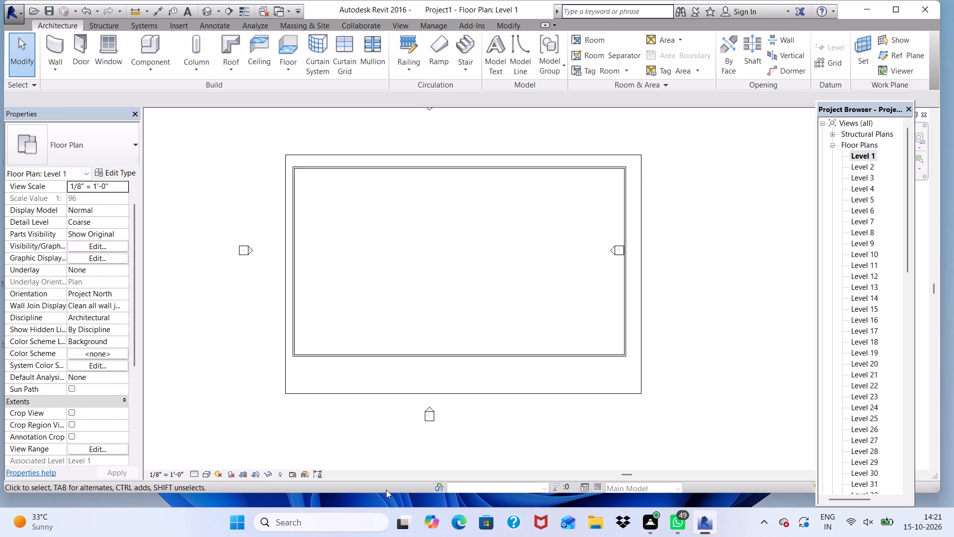
# Shorten the south wall from its east end to a length of 52' 6", keeping its west corner in place.
pyautogui.scroll(6, 386, 488)
pyautogui.scroll(5, 375, 380)
pyautogui.click(377, 356)
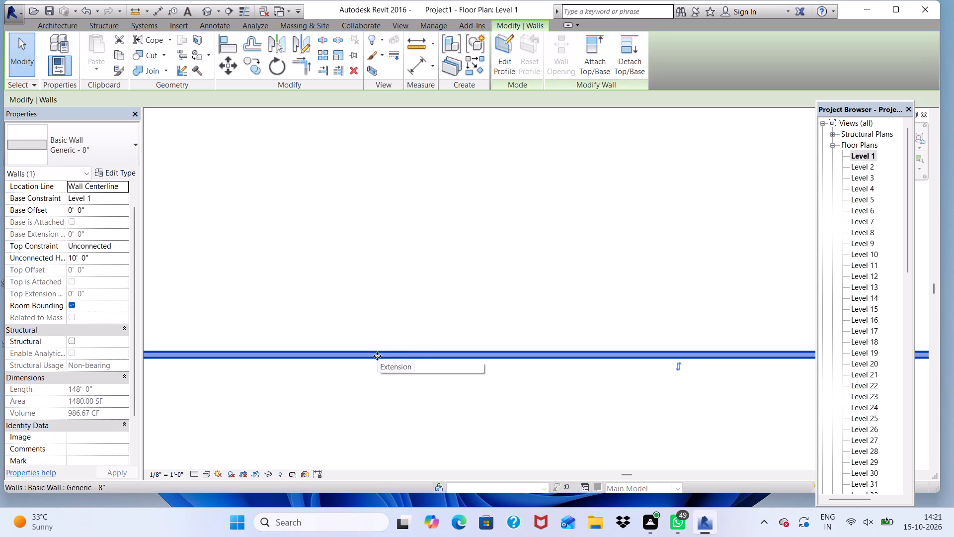
pyautogui.scroll(-4, 379, 351)
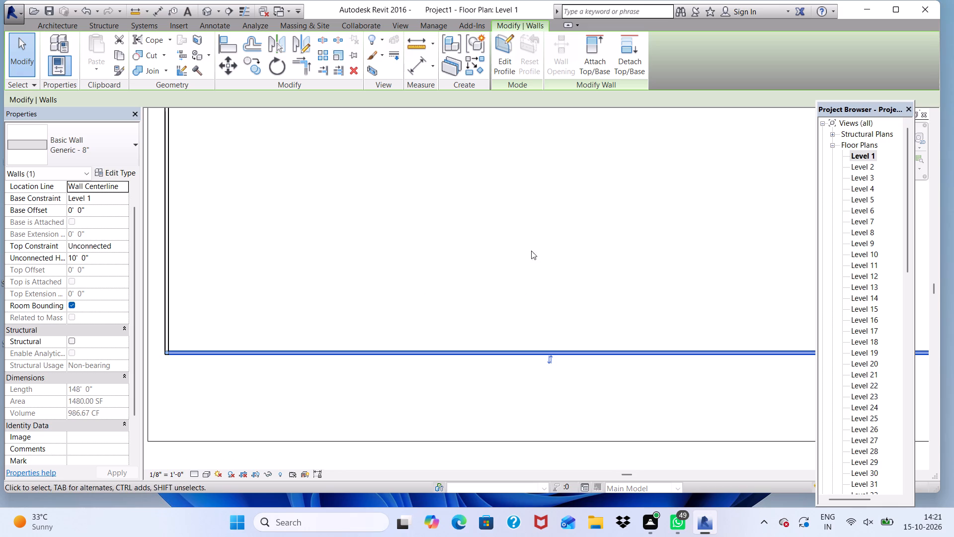
pyautogui.scroll(-4, 440, 152)
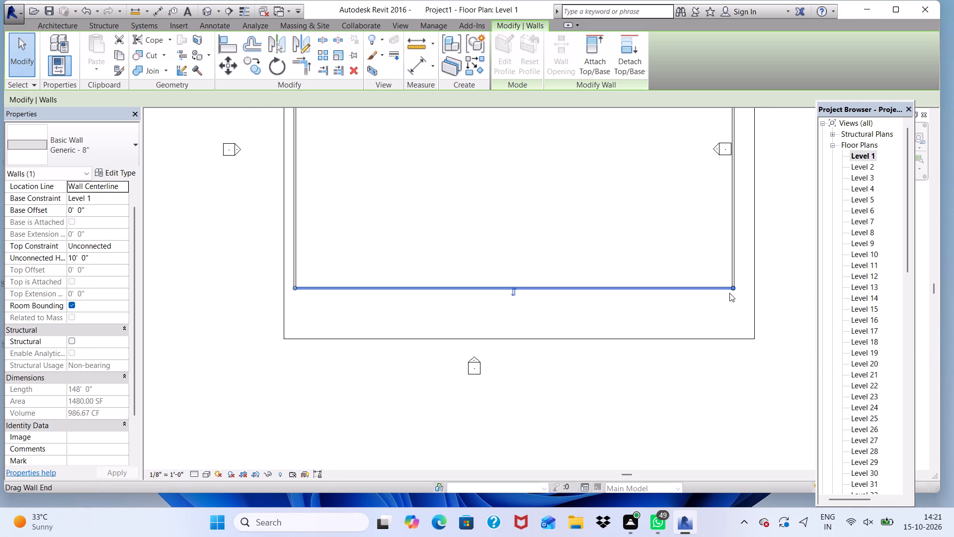
pyautogui.moveTo(734, 289); pyautogui.dragTo(475, 293)
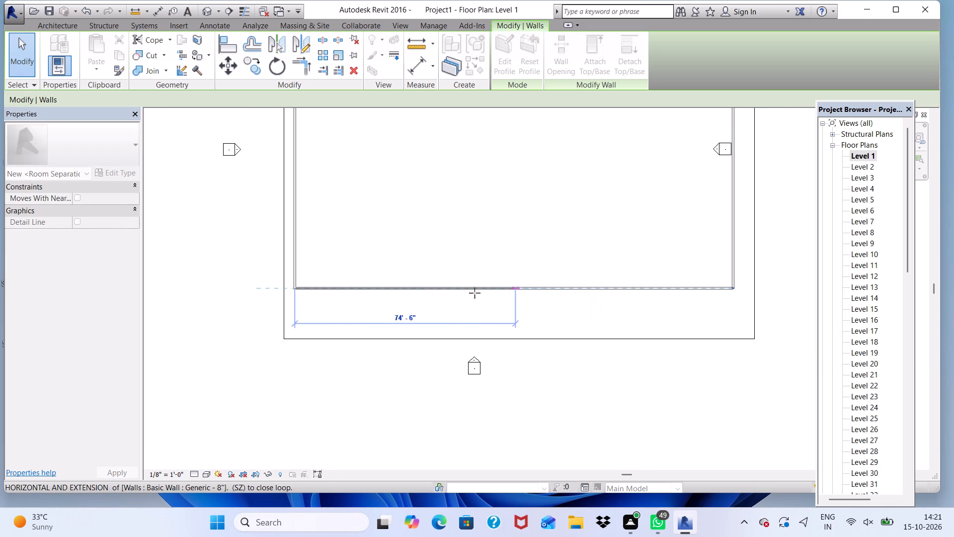
pyautogui.moveTo(475, 293); pyautogui.dragTo(421, 289)
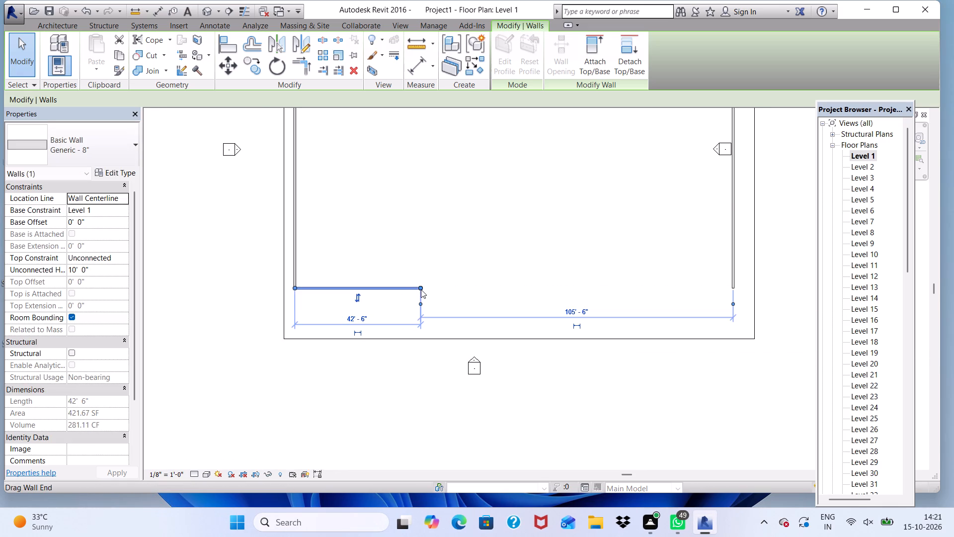
pyautogui.moveTo(422, 289); pyautogui.dragTo(450, 286)
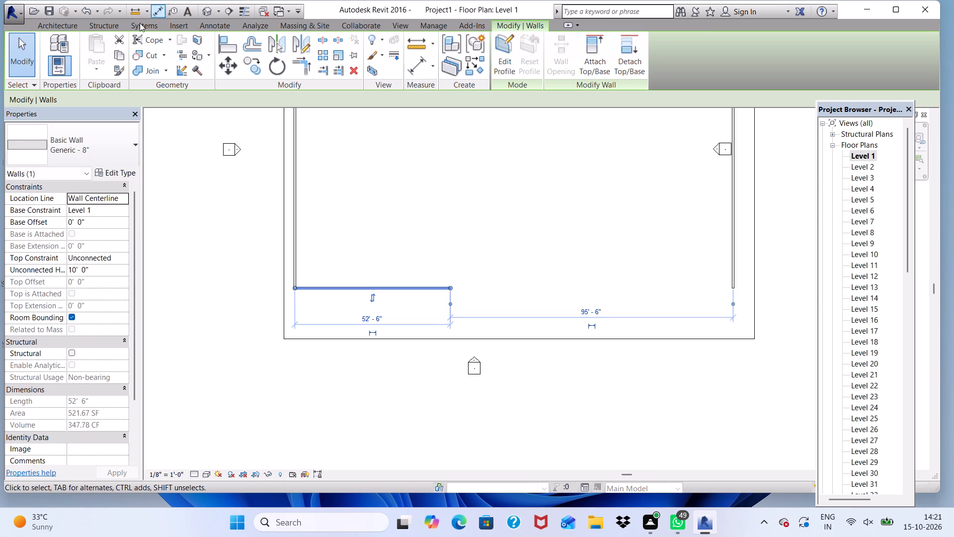
# Draw a Generic - 8" wall about 60' long westward from the east wall's south end, leaving a gap before the shortened south wall.
pyautogui.click(56, 28)
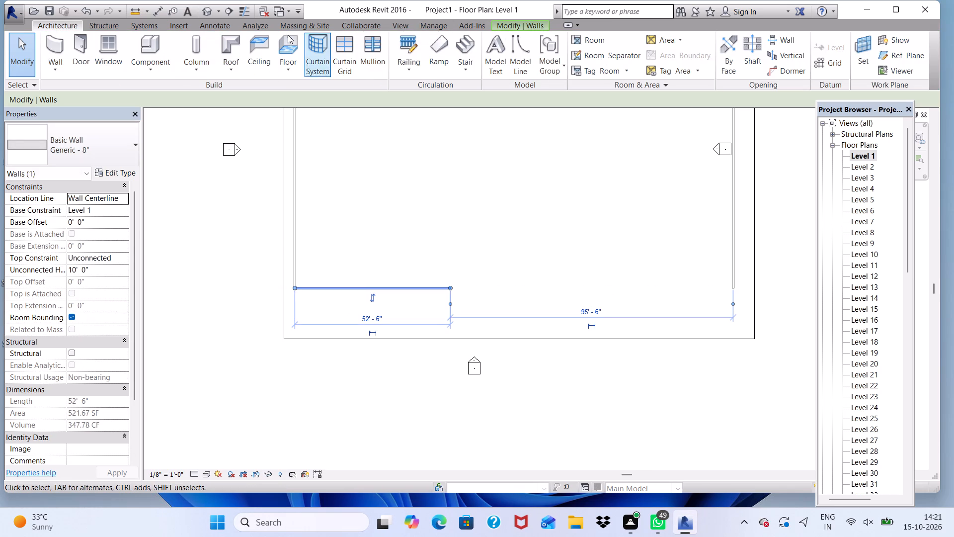
pyautogui.click(45, 39)
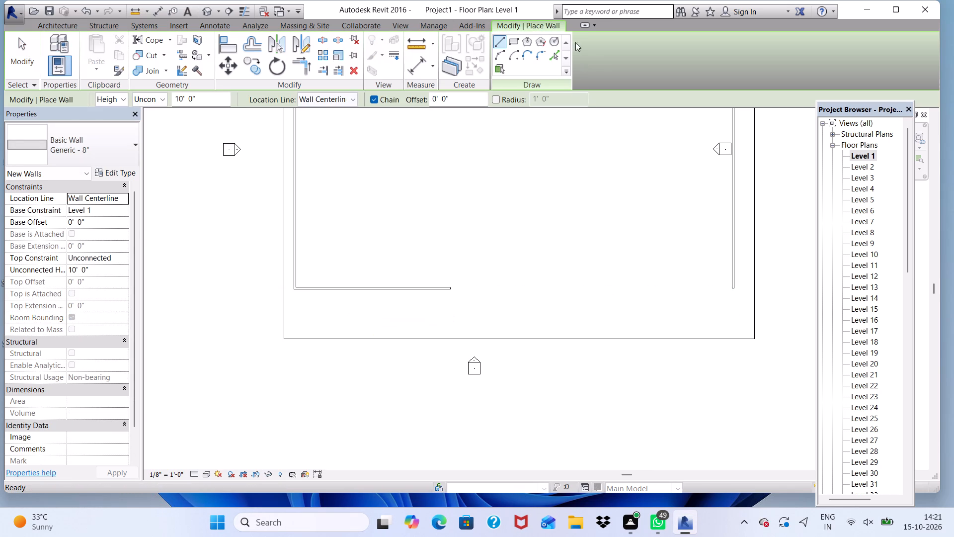
pyautogui.scroll(2, 733, 287)
pyautogui.click(733, 287)
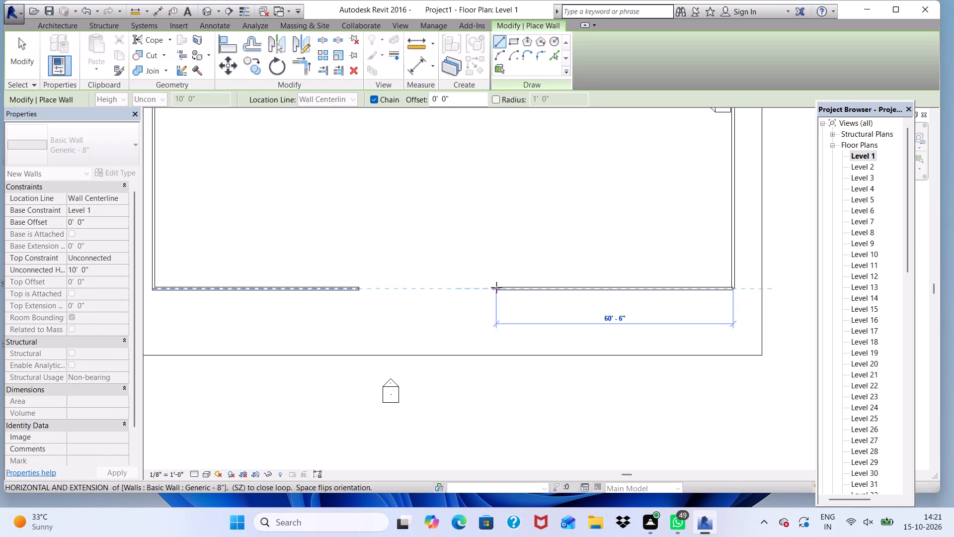
pyautogui.click(491, 288)
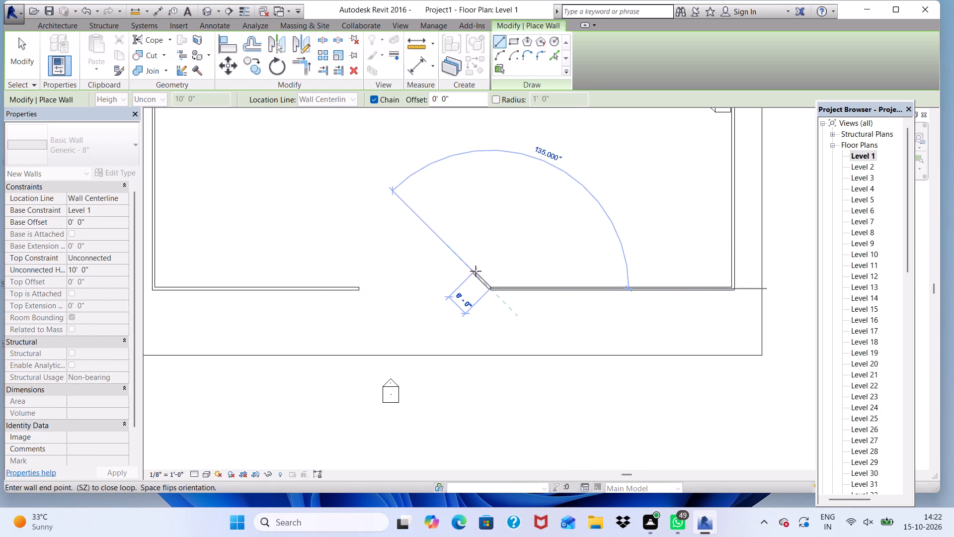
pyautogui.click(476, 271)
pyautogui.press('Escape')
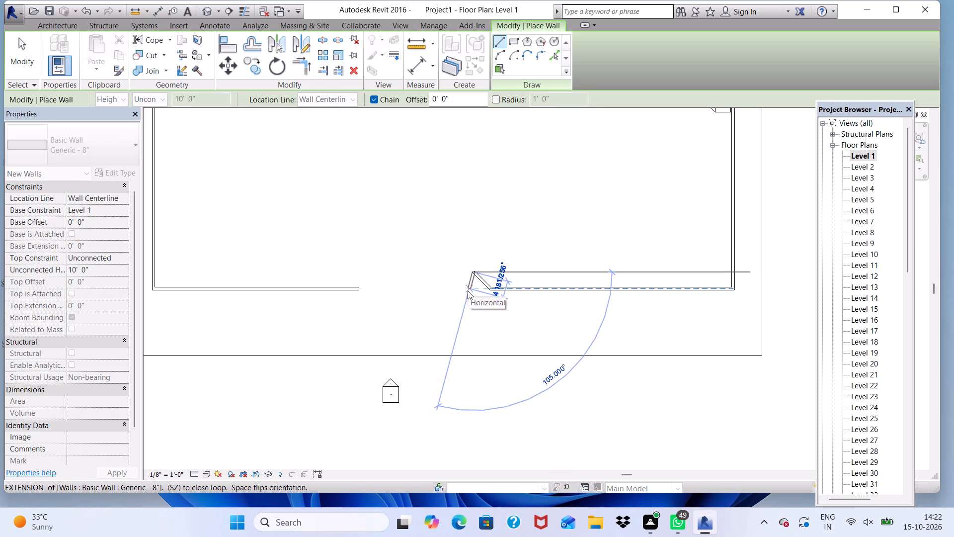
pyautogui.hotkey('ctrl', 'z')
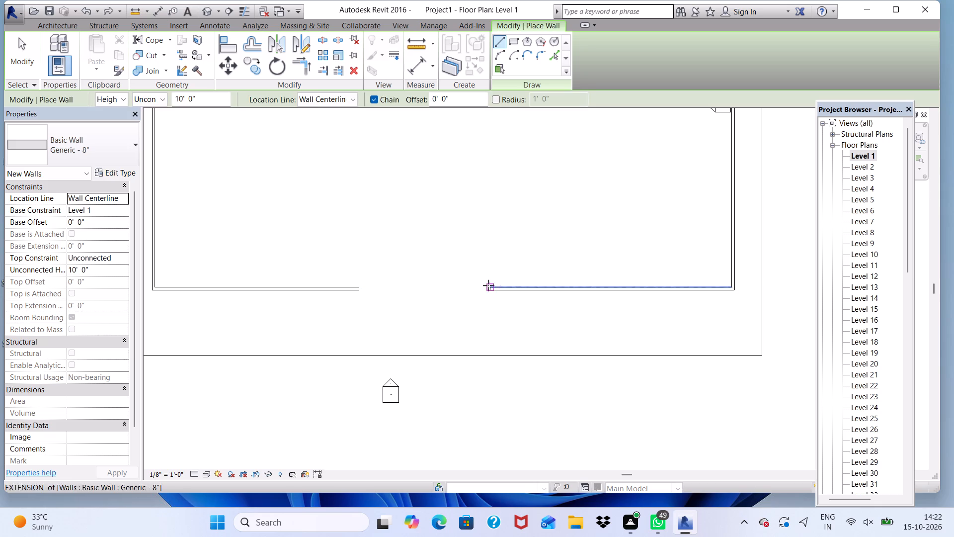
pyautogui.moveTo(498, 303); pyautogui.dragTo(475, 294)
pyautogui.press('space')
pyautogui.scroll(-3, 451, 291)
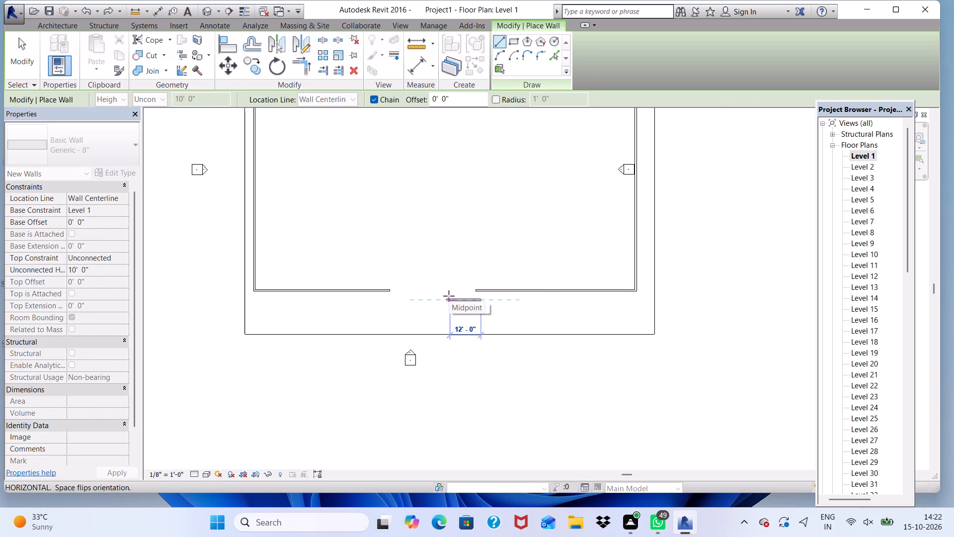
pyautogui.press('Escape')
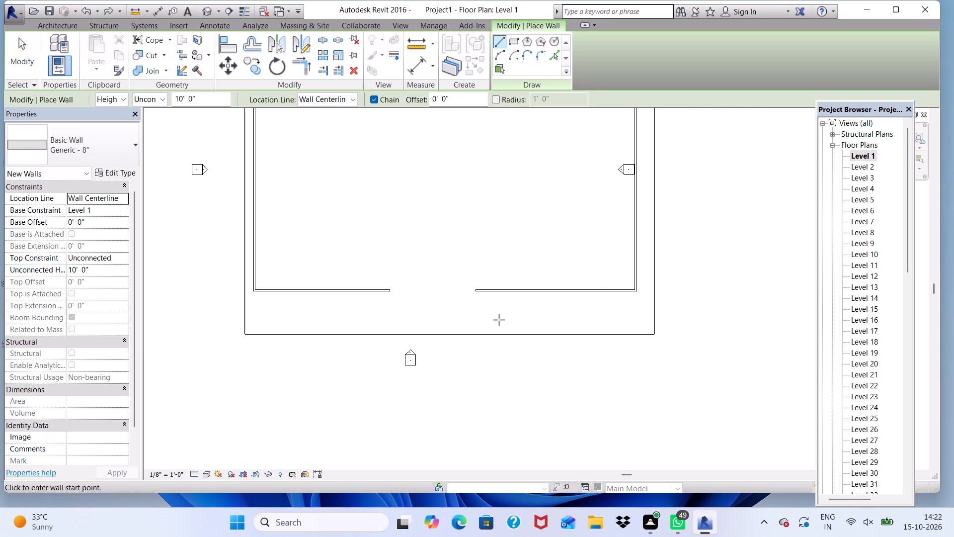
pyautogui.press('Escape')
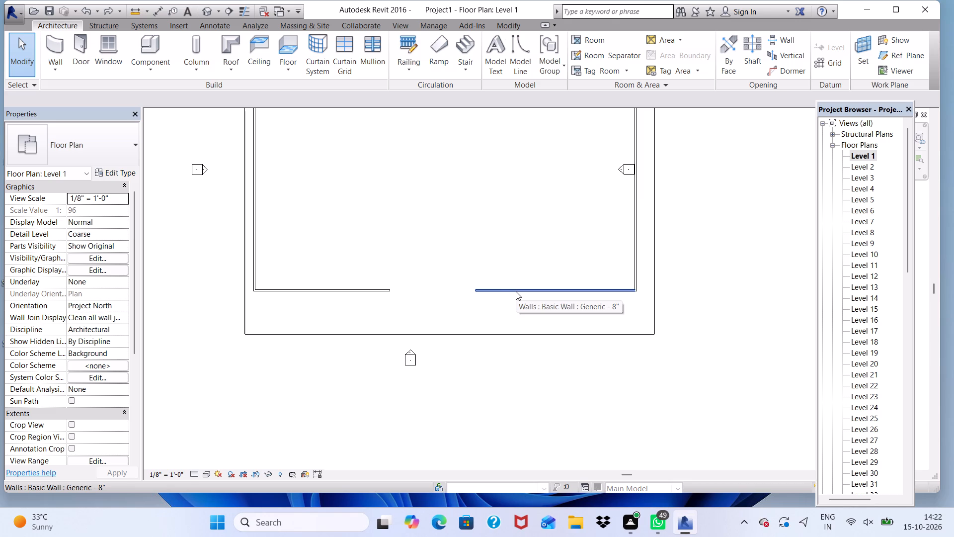
# Close the south opening with a Generic - 8" arc wall bulging outward, about 17' 2" in radius and spanning about 155°.
pyautogui.scroll(-2, 514, 295)
pyautogui.scroll(4, 425, 284)
pyautogui.scroll(-5, 425, 303)
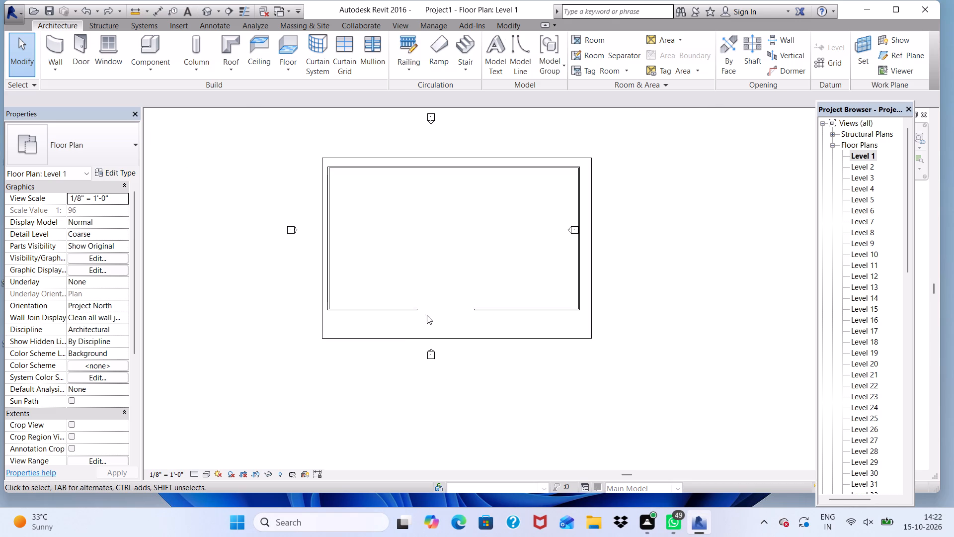
pyautogui.click(58, 45)
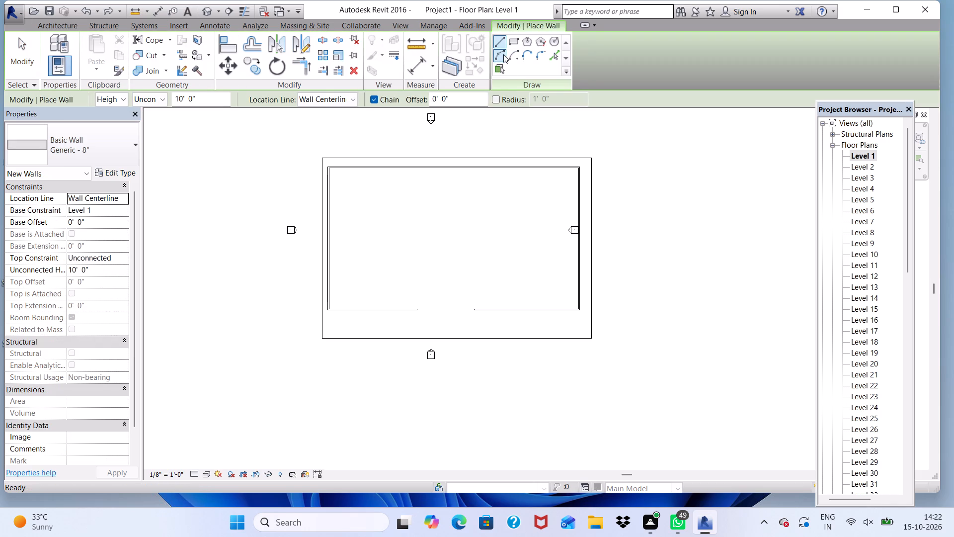
pyautogui.click(503, 55)
pyautogui.scroll(3, 386, 374)
pyautogui.scroll(4, 433, 295)
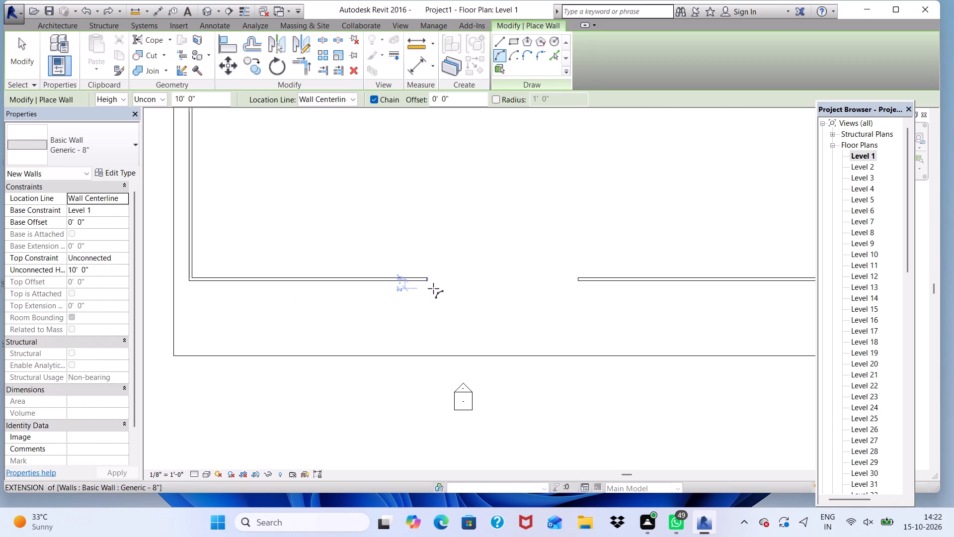
pyautogui.scroll(4, 430, 277)
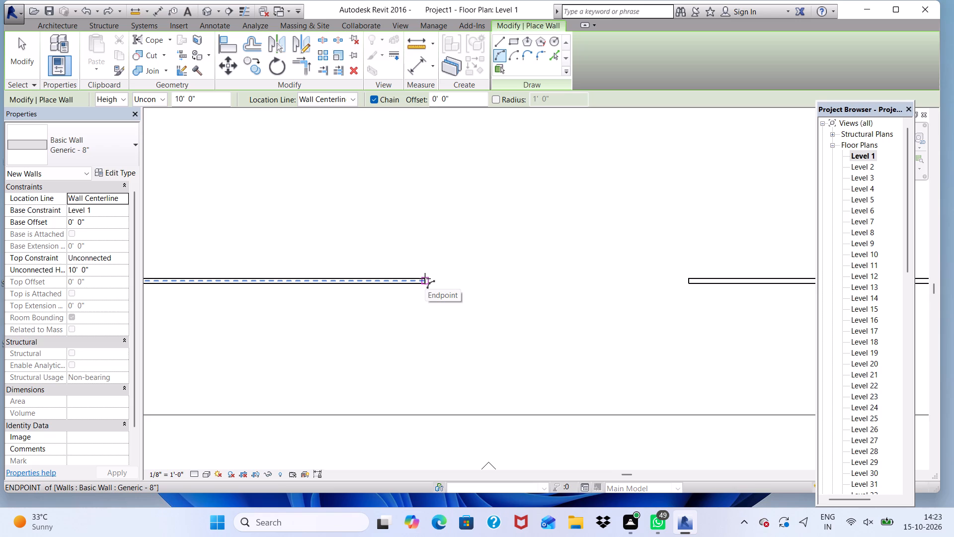
pyautogui.scroll(5, 432, 279)
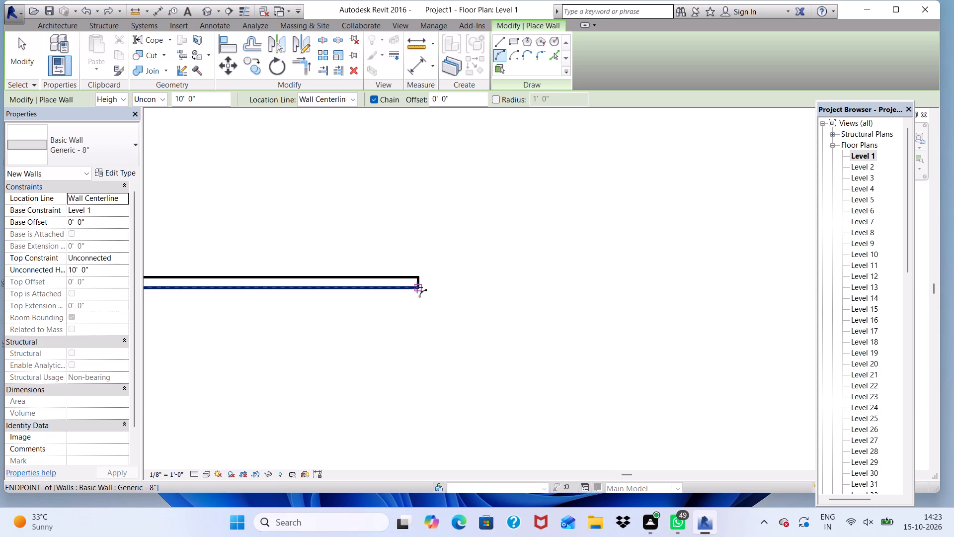
pyautogui.click(417, 287)
pyautogui.scroll(-5, 421, 302)
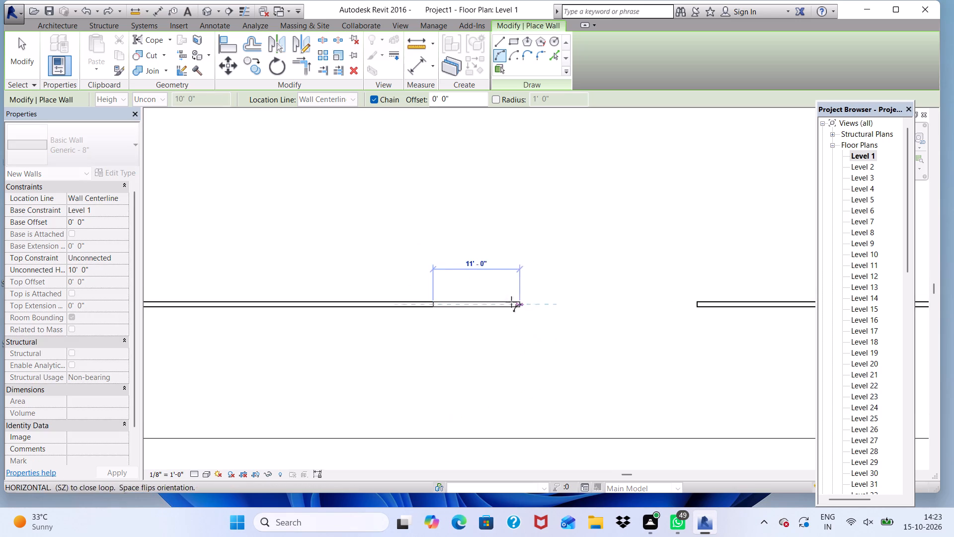
pyautogui.scroll(-4, 489, 309)
pyautogui.scroll(6, 635, 315)
pyautogui.scroll(4, 571, 326)
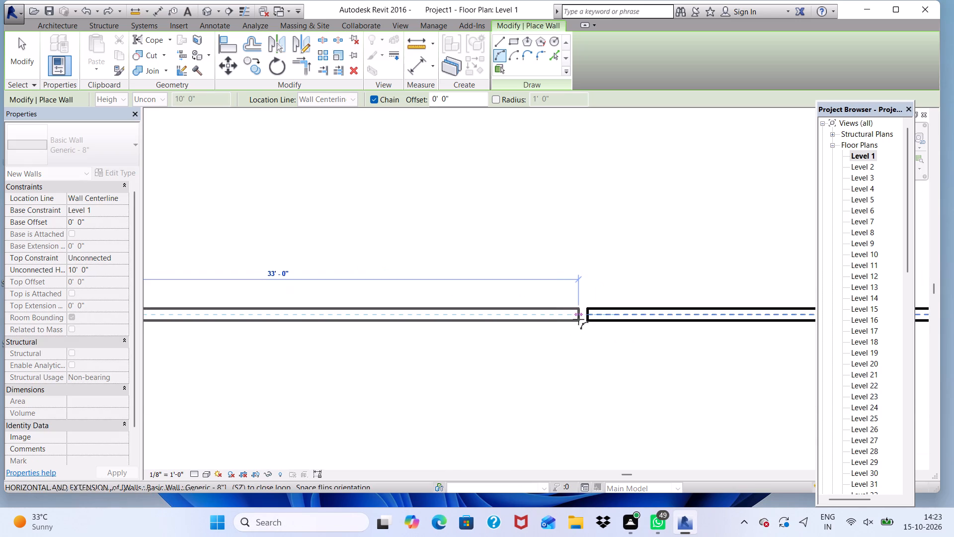
pyautogui.click(585, 317)
pyautogui.scroll(-5, 583, 339)
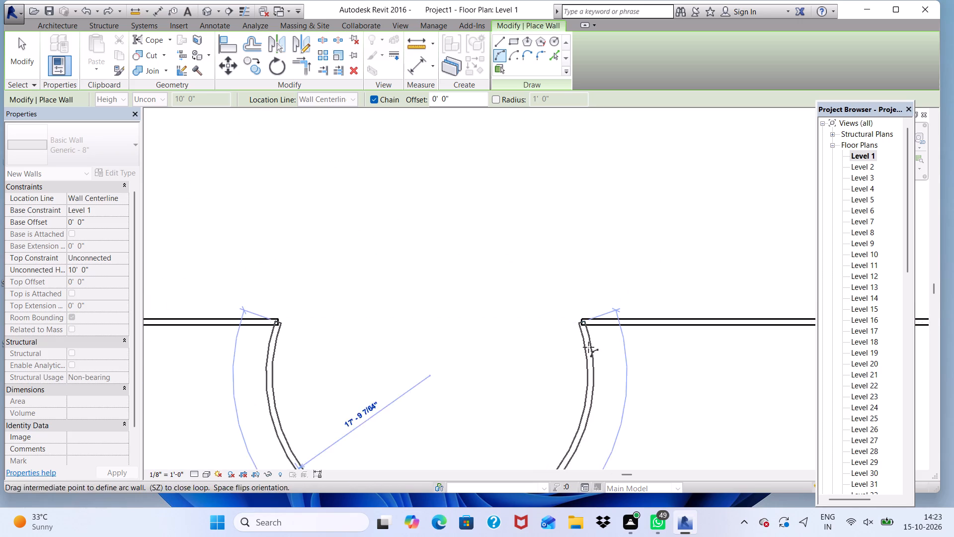
pyautogui.scroll(-4, 583, 340)
pyautogui.scroll(2, 563, 369)
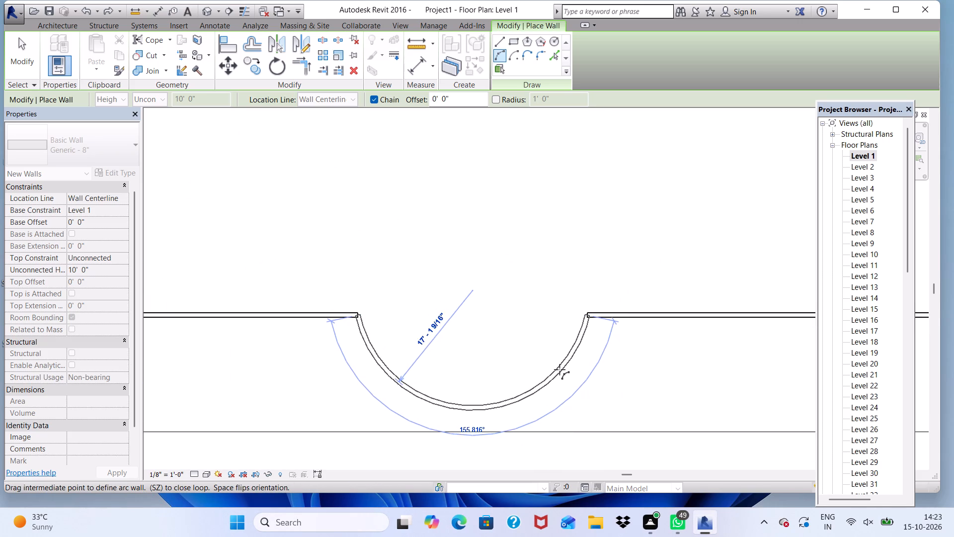
pyautogui.click(559, 369)
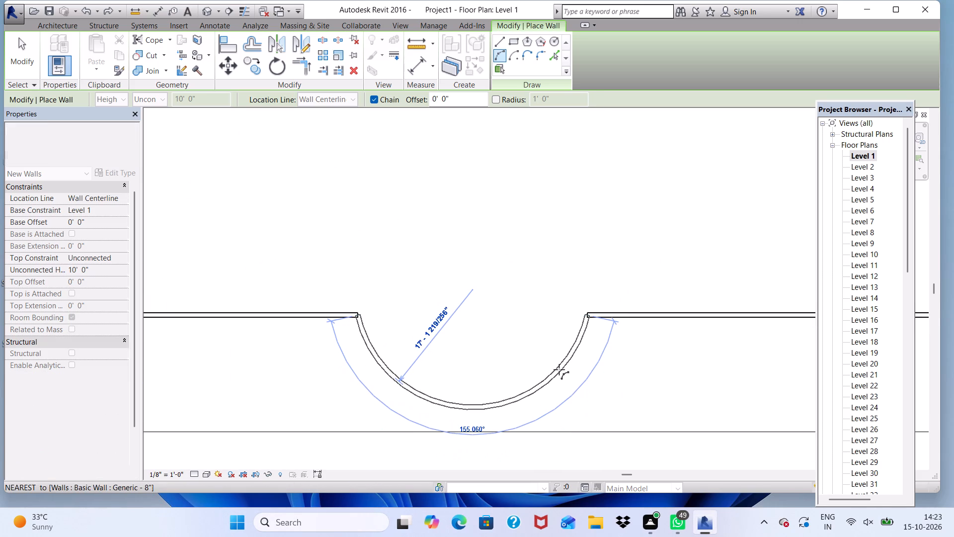
pyautogui.press('Escape')
pyautogui.press('Escape')
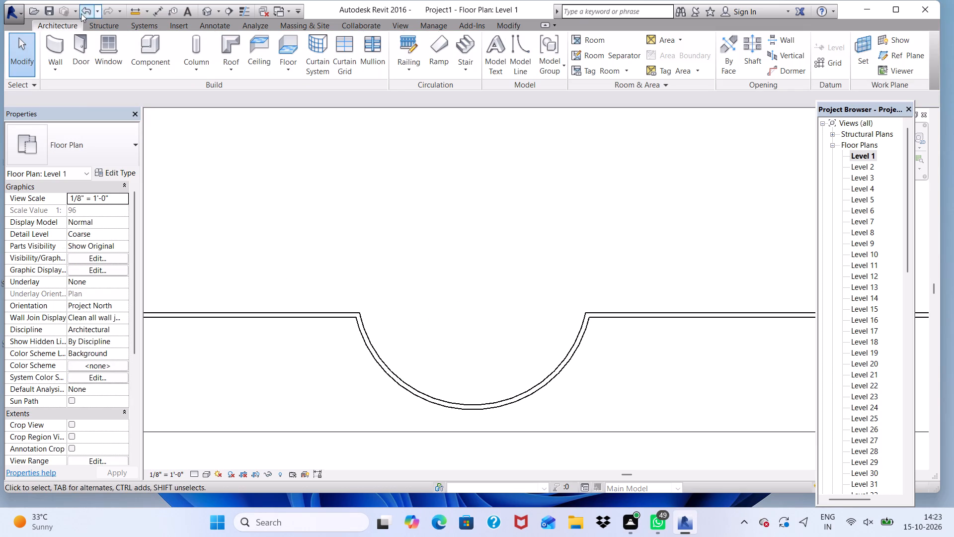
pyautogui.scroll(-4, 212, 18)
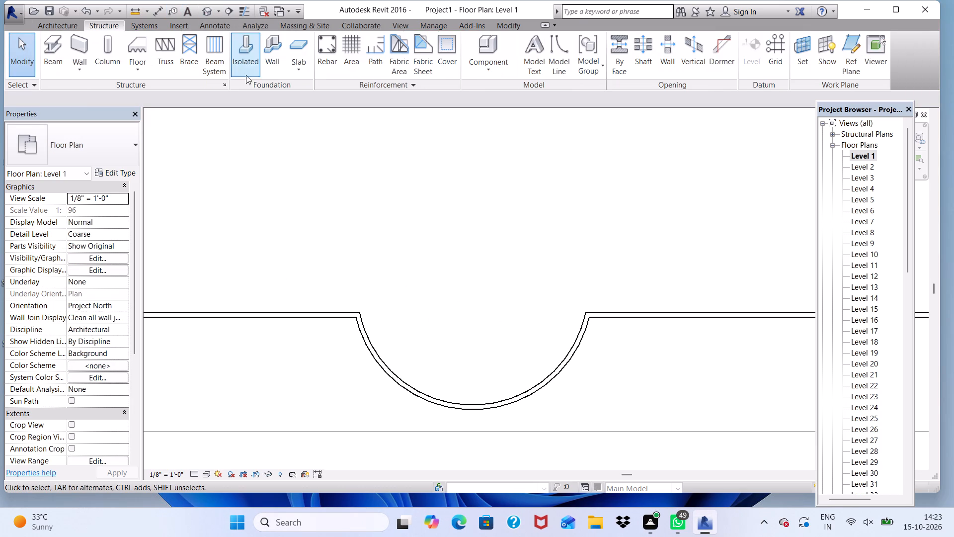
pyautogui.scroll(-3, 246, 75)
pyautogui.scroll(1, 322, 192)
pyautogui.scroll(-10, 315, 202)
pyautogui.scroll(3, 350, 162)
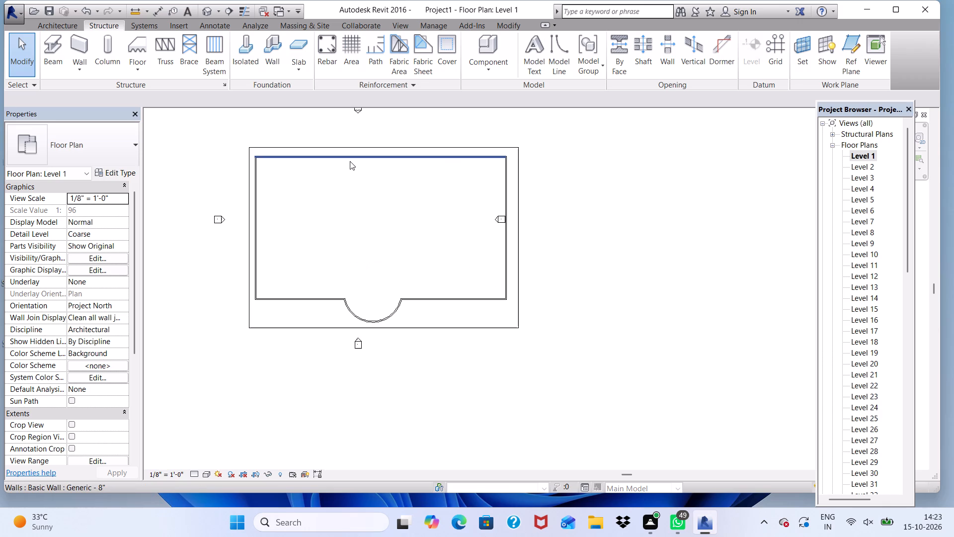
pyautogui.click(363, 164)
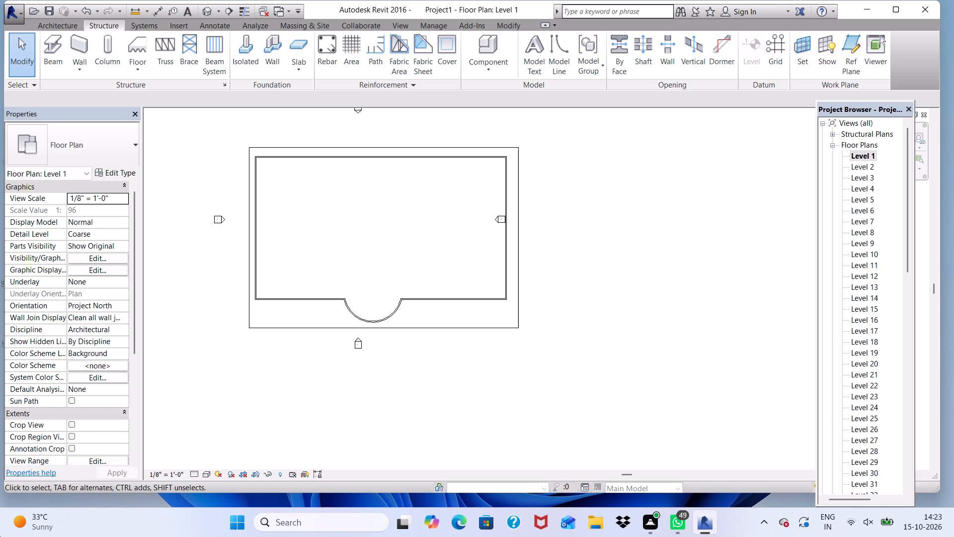
# Show the model in the default 3D view with the Realistic visual style.
pyautogui.click(202, 8)
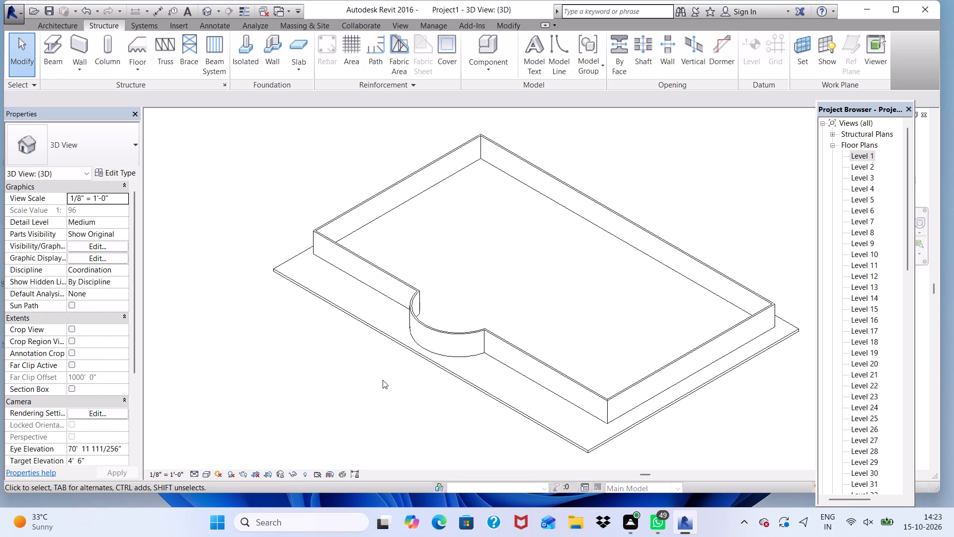
pyautogui.click(208, 477)
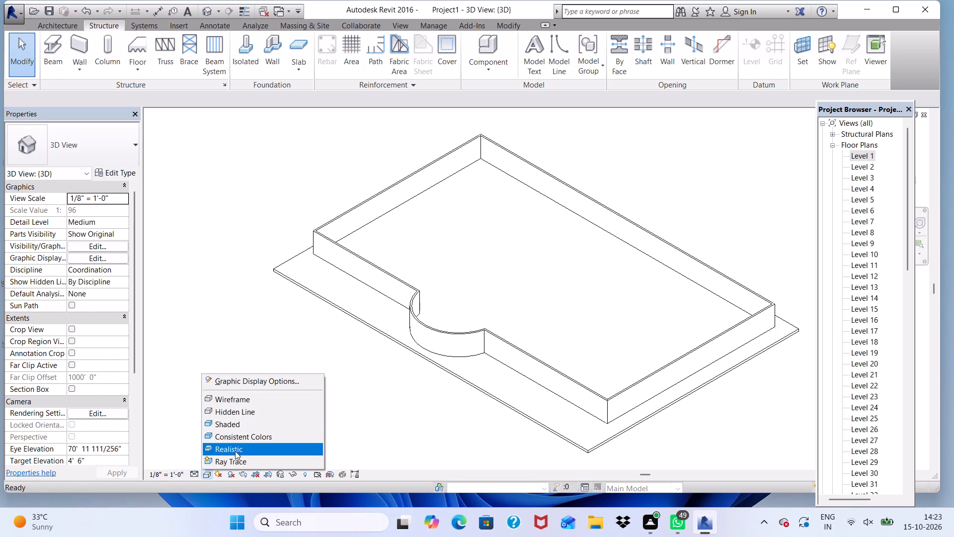
pyautogui.click(237, 449)
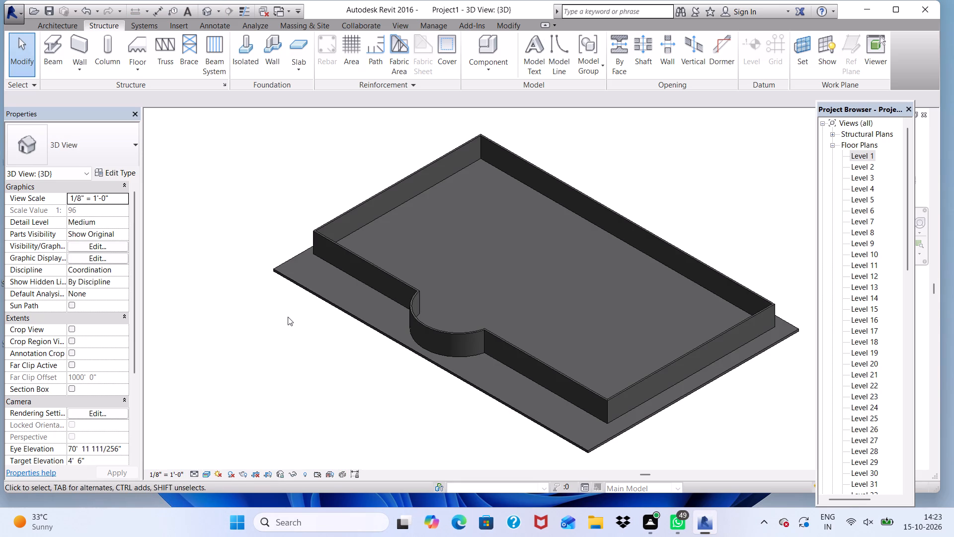
# Examine the perimeter walls, the curved south bay and the floor slab in 3D.
pyautogui.scroll(-1, 286, 318)
pyautogui.keyDown('shift'); pyautogui.moveTo(282, 323); pyautogui.dragTo(382, 285, button='middle'); pyautogui.keyUp('shift')
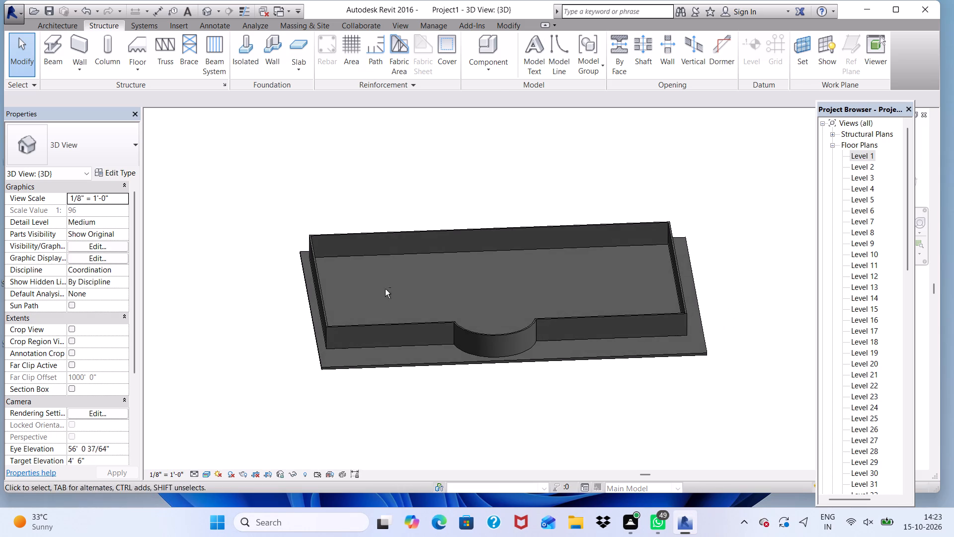
pyautogui.keyDown('shift'); pyautogui.scroll(-5, 207, 278); pyautogui.keyUp('shift')
pyautogui.scroll(6, 388, 354)
pyautogui.scroll(-7, 184, 308)
pyautogui.scroll(3, 288, 329)
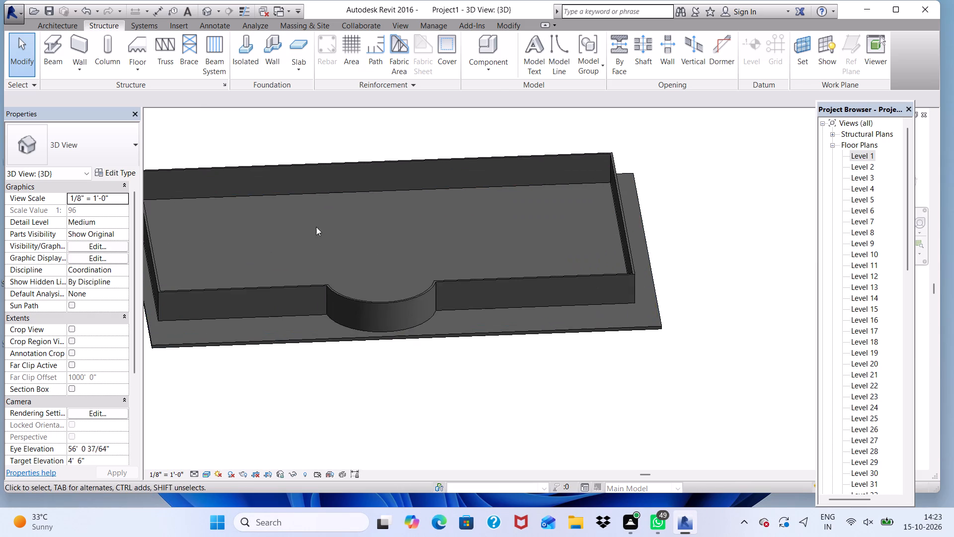
pyautogui.scroll(1, 328, 223)
pyautogui.scroll(-5, 357, 227)
pyautogui.scroll(5, 392, 281)
pyautogui.scroll(-2, 392, 281)
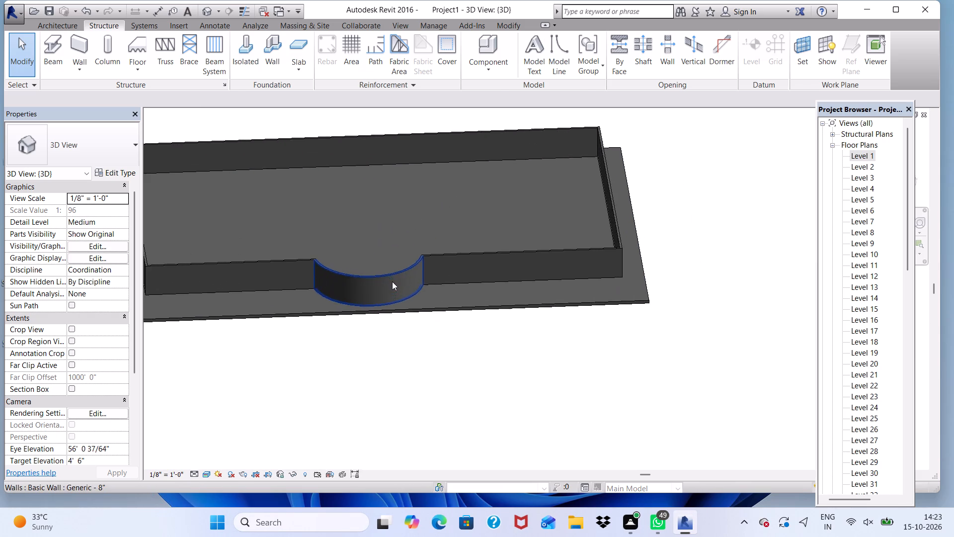
pyautogui.scroll(-3, 392, 281)
pyautogui.scroll(-1, 260, 398)
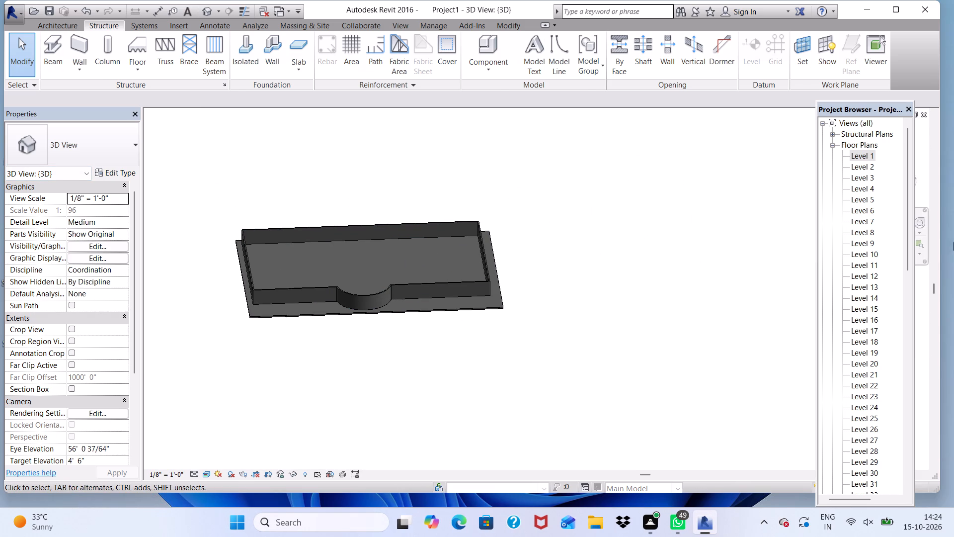
# On the Level 2 floor plan, start a Generic - 12" floor and sketch its north boundary line along the north wall's outer face.
pyautogui.doubleClick(867, 170)
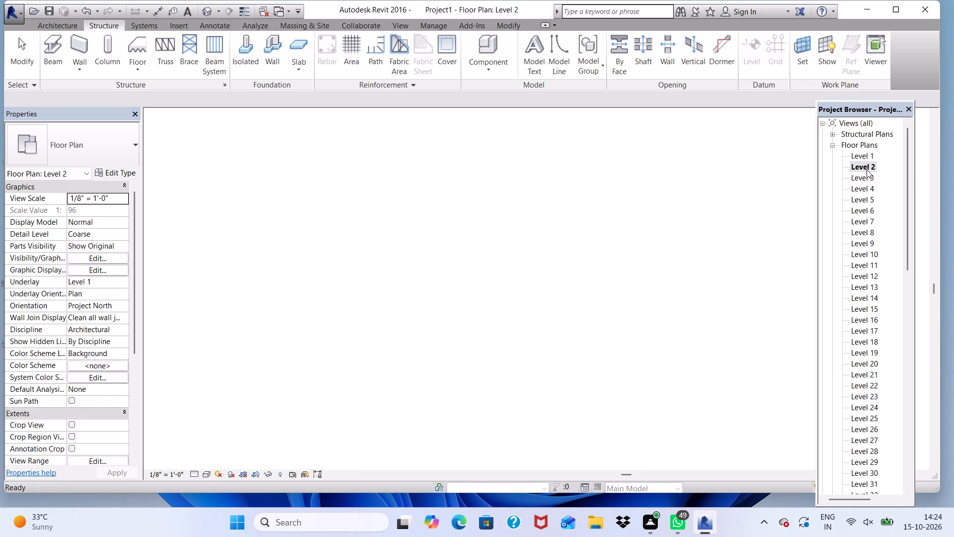
pyautogui.scroll(-2, 597, 292)
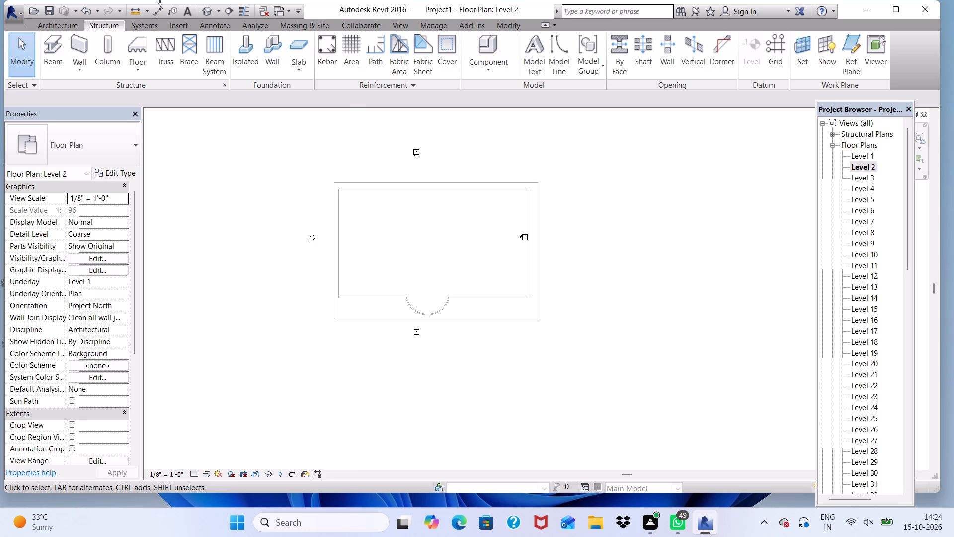
pyautogui.click(67, 22)
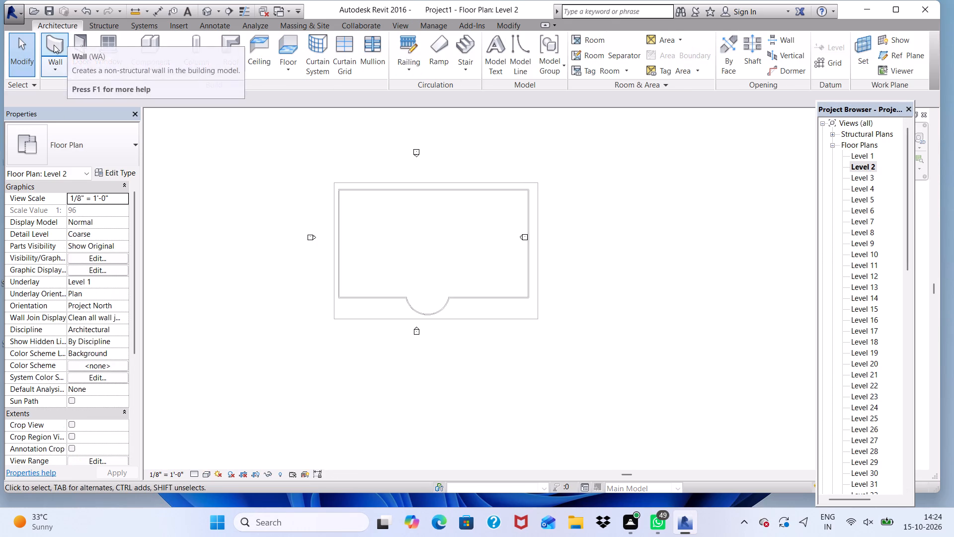
pyautogui.click(284, 49)
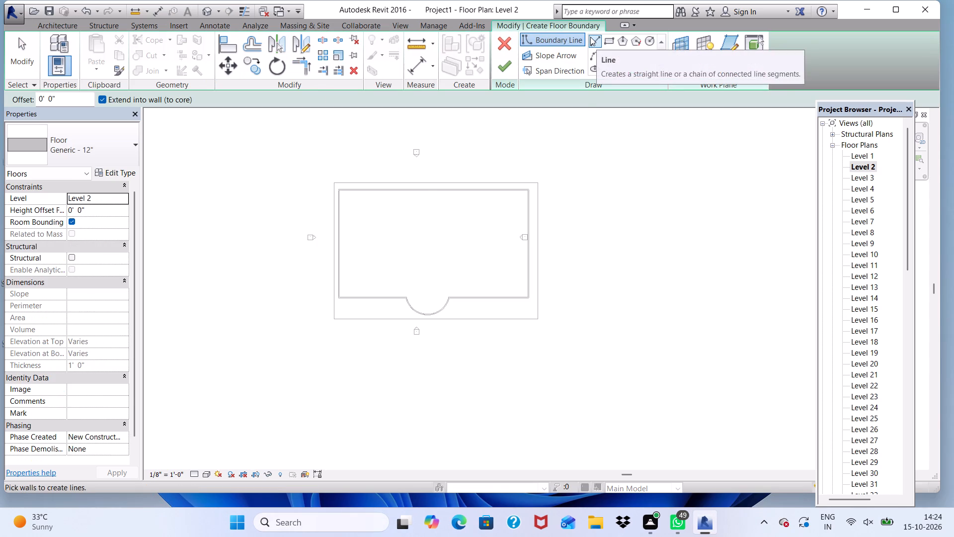
pyautogui.click(591, 37)
pyautogui.scroll(12, 369, 204)
pyautogui.scroll(2, 311, 170)
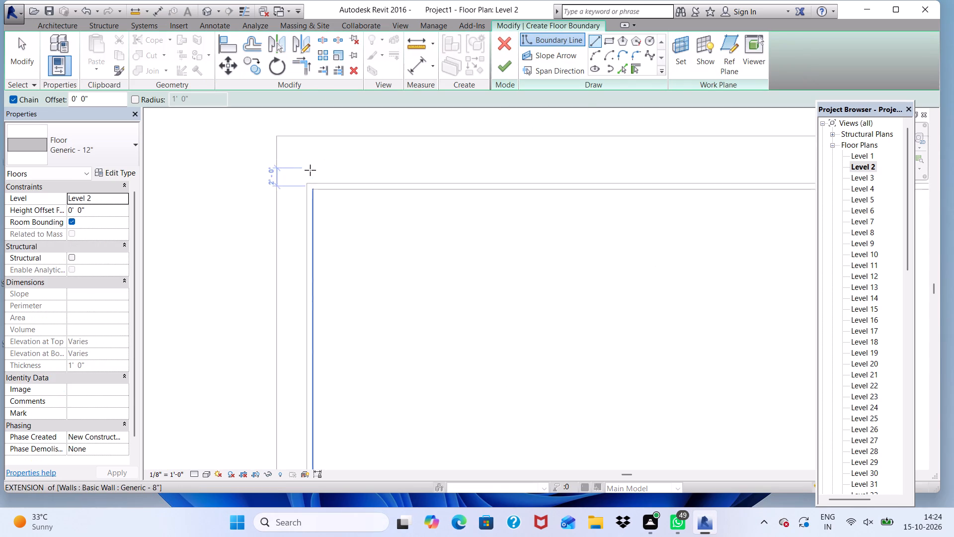
pyautogui.scroll(2, 310, 170)
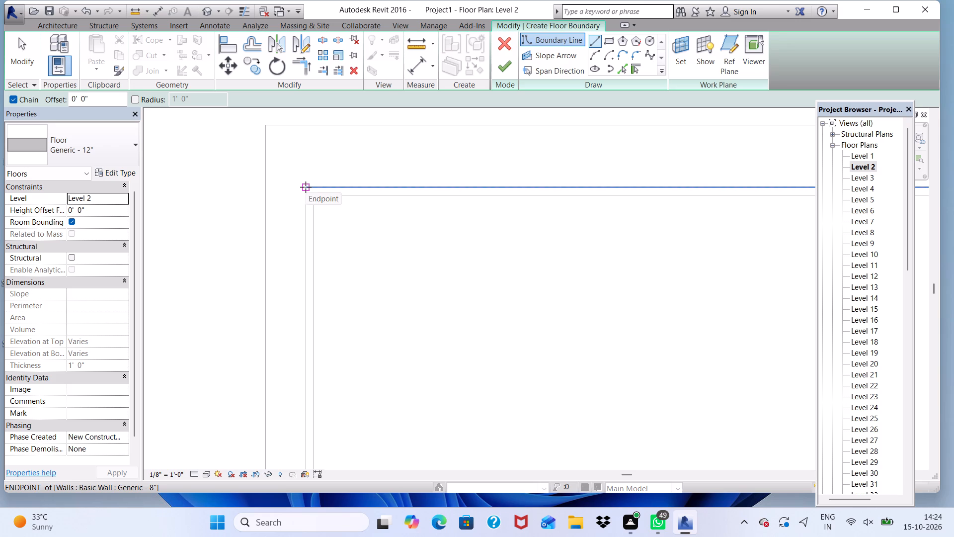
pyautogui.click(306, 187)
pyautogui.scroll(-16, 300, 185)
pyautogui.scroll(2, 478, 211)
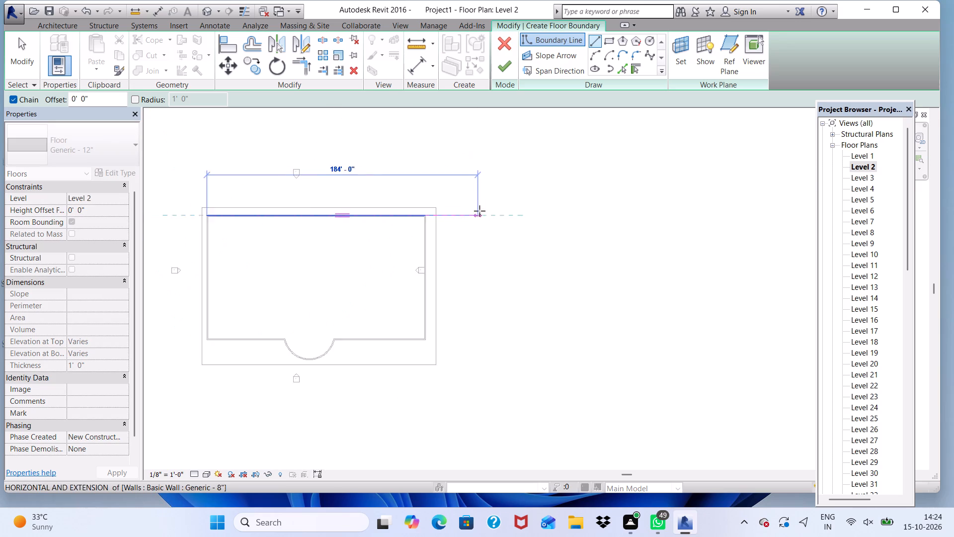
pyautogui.scroll(3, 479, 211)
pyautogui.scroll(17, 371, 214)
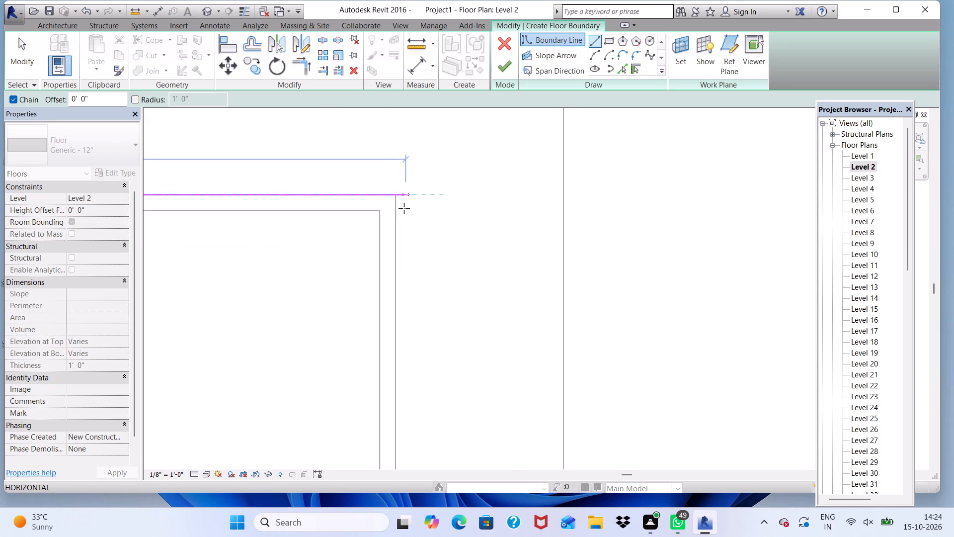
pyautogui.scroll(2, 404, 208)
pyautogui.click(395, 191)
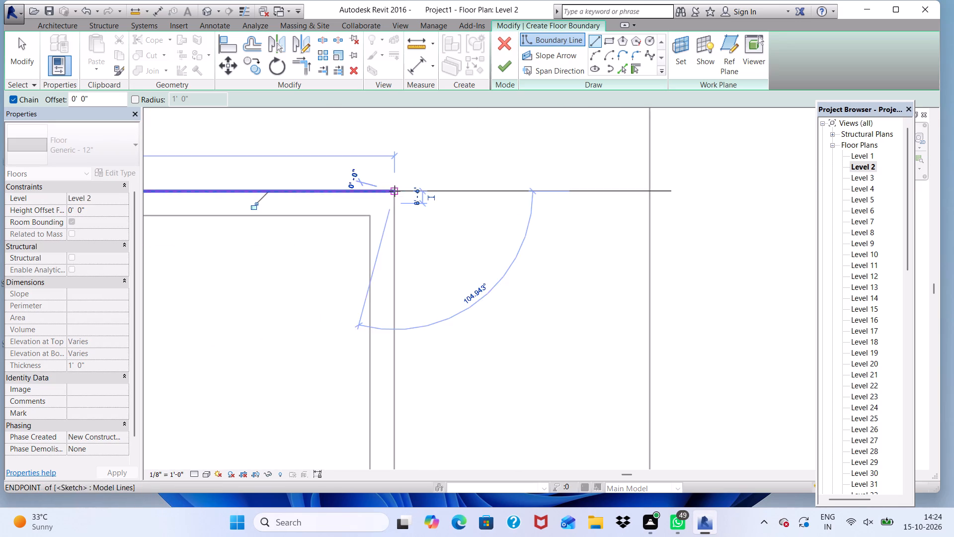
# Sketch the floor's east boundary line along the east wall's outer face down to the southeast corner.
pyautogui.scroll(-10, 423, 219)
pyautogui.scroll(-5, 556, 171)
pyautogui.scroll(-4, 510, 209)
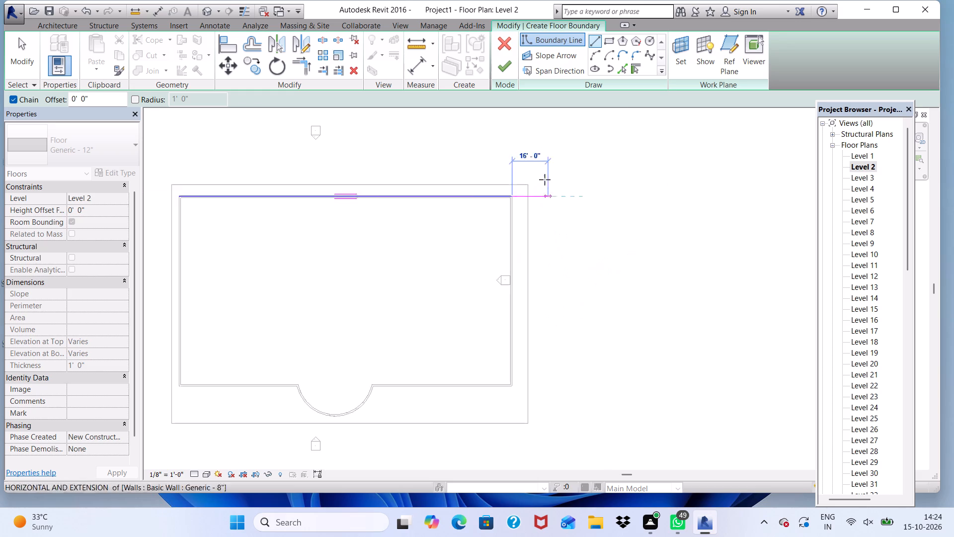
pyautogui.scroll(-5, 545, 179)
pyautogui.scroll(4, 534, 335)
pyautogui.scroll(11, 520, 283)
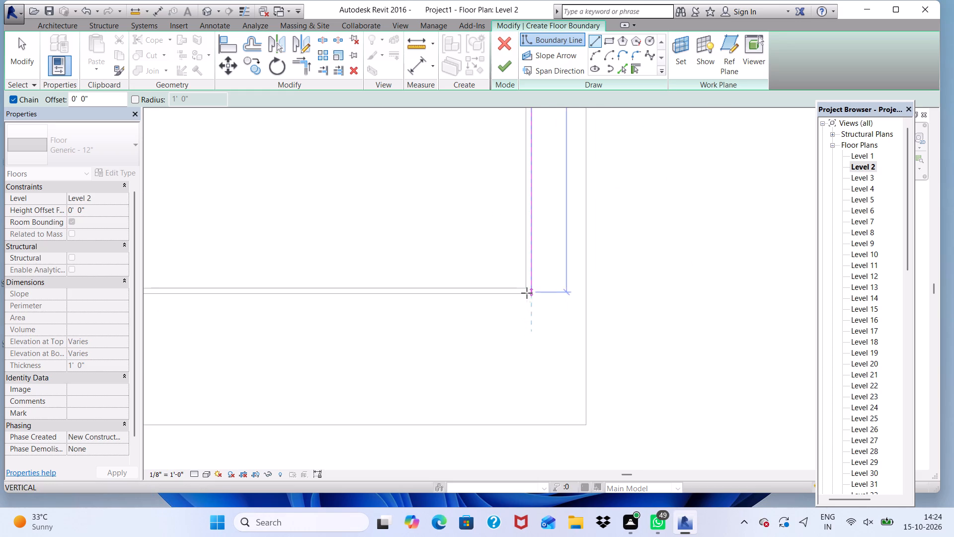
pyautogui.scroll(2, 527, 293)
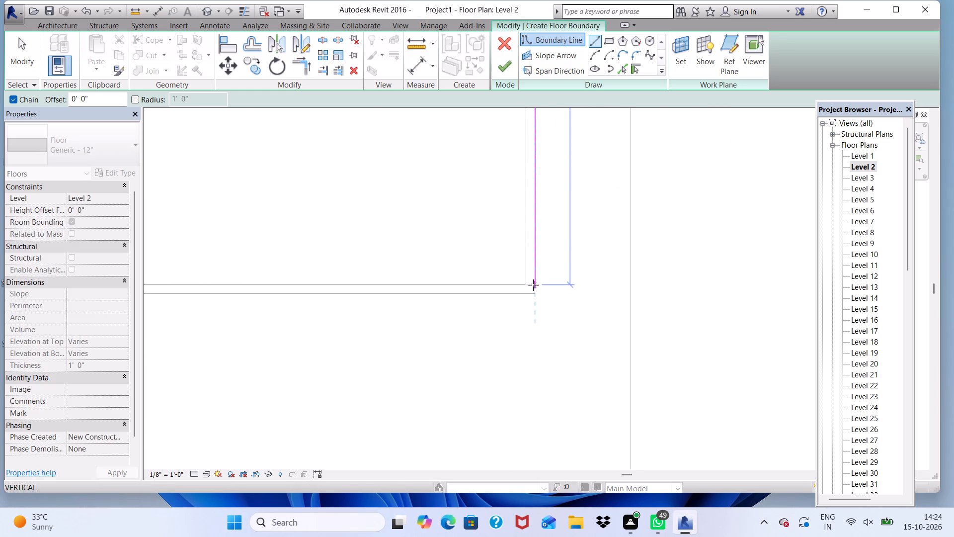
pyautogui.scroll(10, 535, 293)
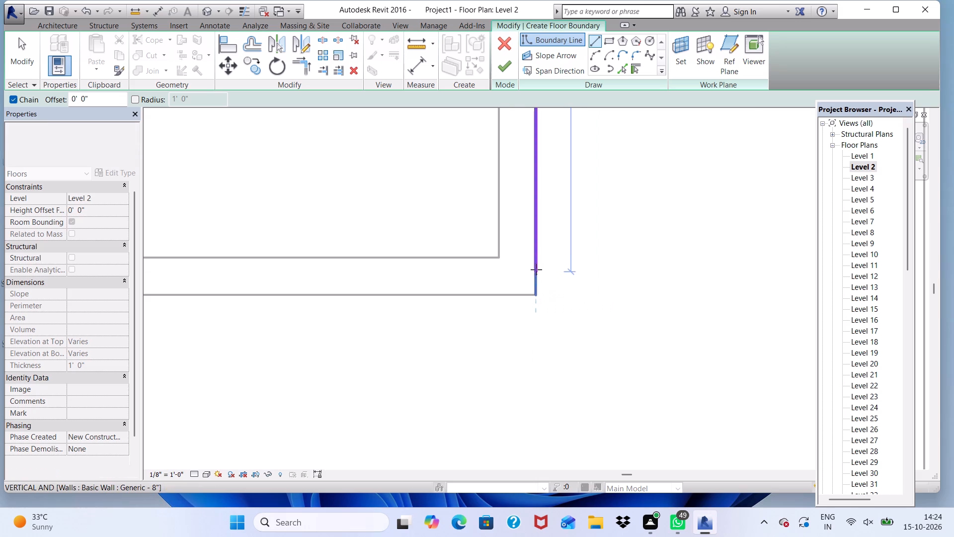
pyautogui.click(534, 294)
# Sketch the south boundary line, about 62' long, from the southeast corner to the east end of the curved bay.
pyautogui.scroll(-12, 449, 277)
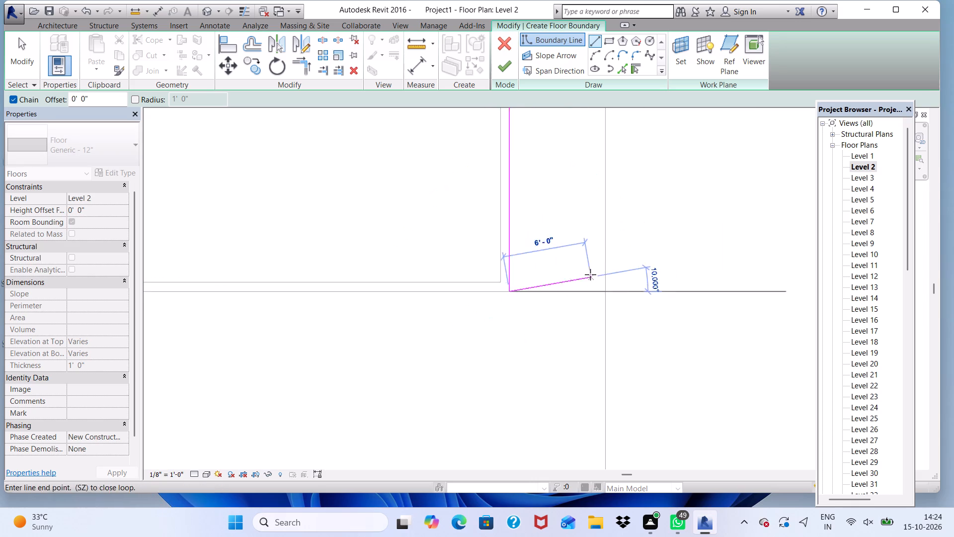
pyautogui.scroll(-3, 590, 274)
pyautogui.scroll(-6, 495, 304)
pyautogui.scroll(5, 425, 301)
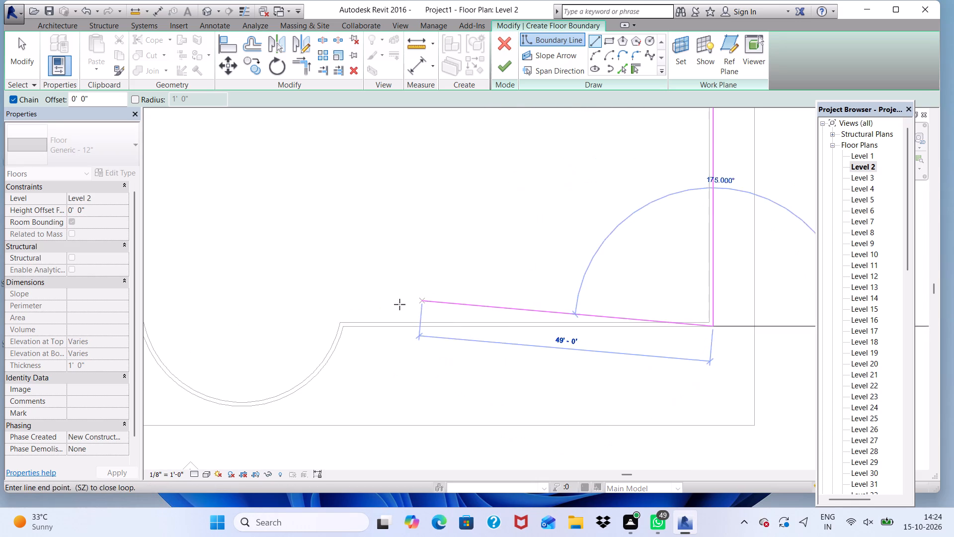
pyautogui.scroll(4, 351, 325)
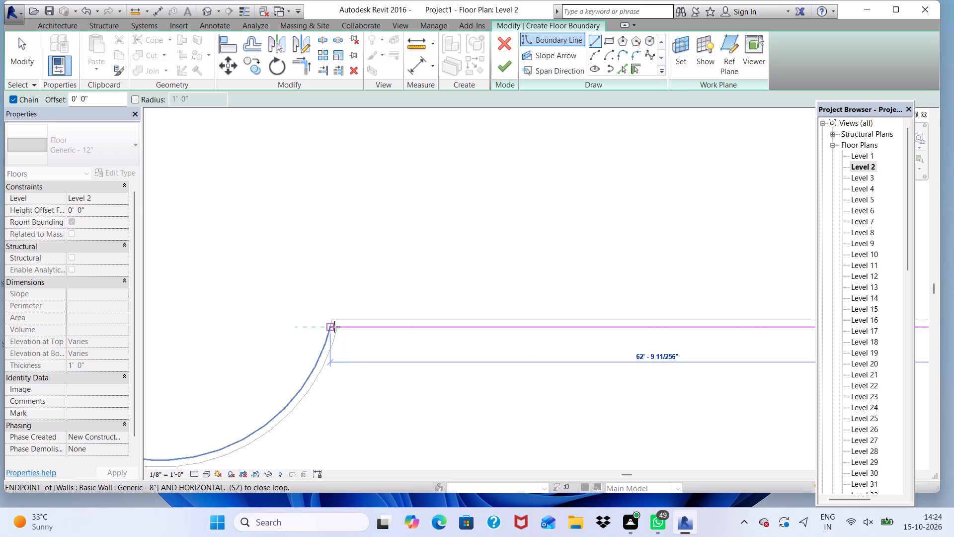
pyautogui.click(337, 326)
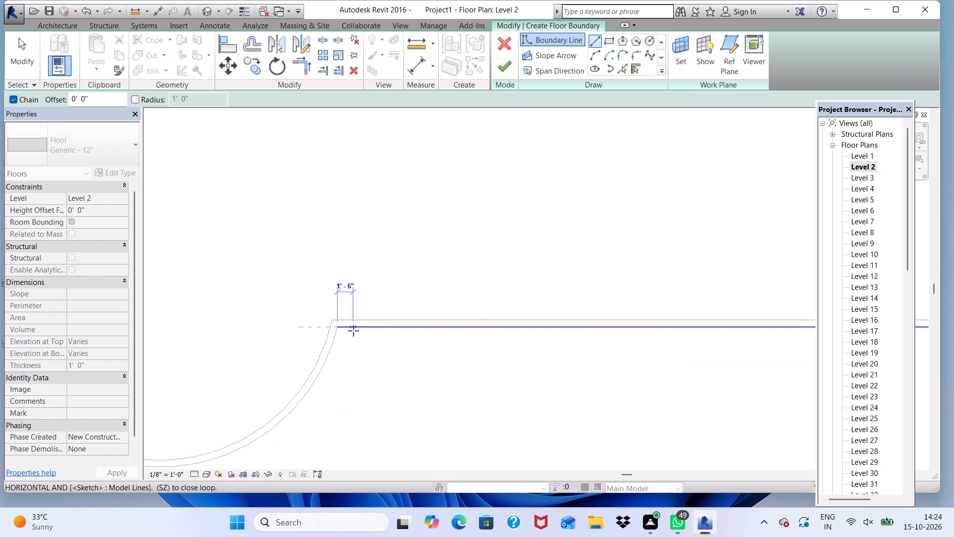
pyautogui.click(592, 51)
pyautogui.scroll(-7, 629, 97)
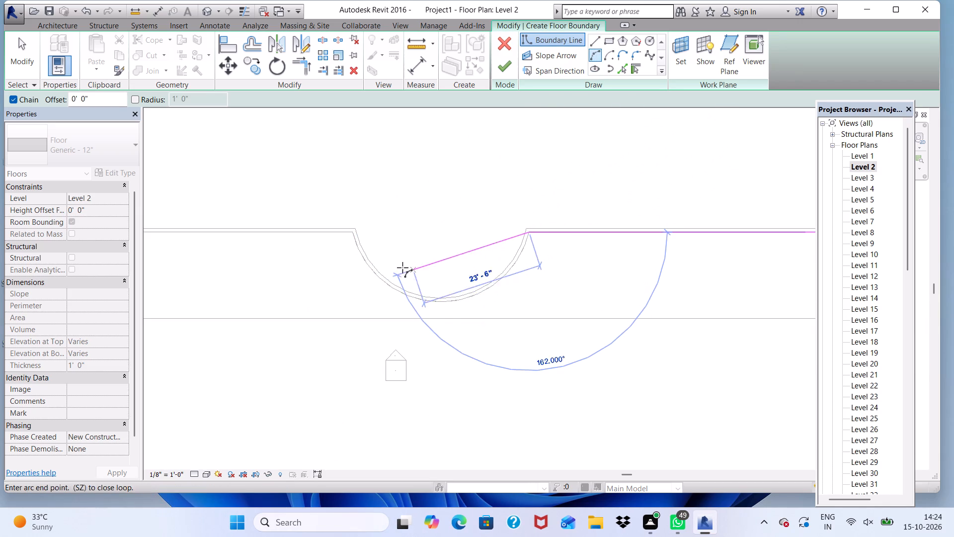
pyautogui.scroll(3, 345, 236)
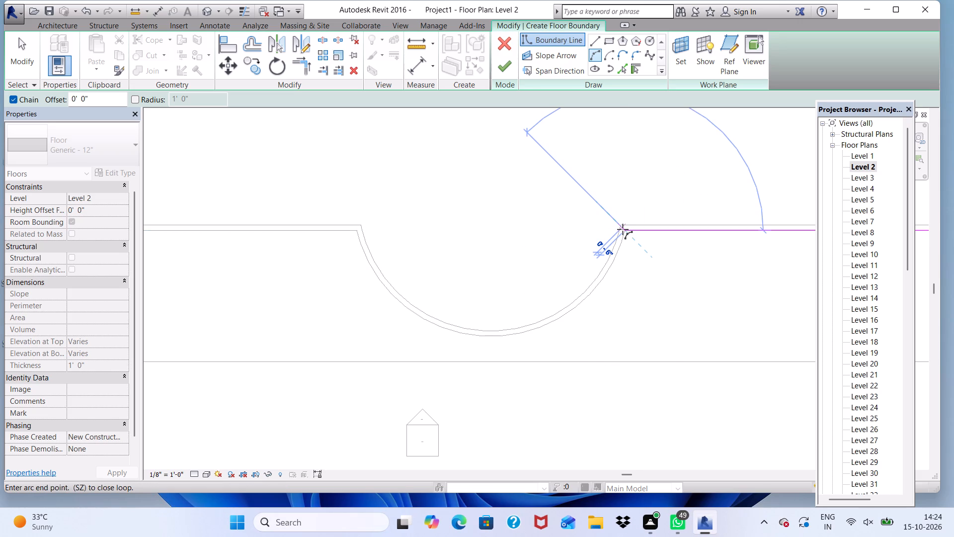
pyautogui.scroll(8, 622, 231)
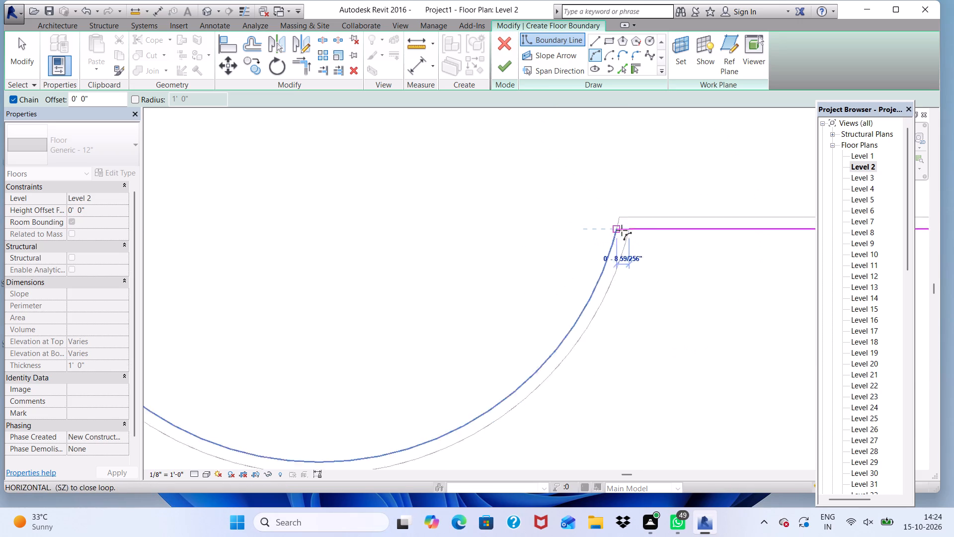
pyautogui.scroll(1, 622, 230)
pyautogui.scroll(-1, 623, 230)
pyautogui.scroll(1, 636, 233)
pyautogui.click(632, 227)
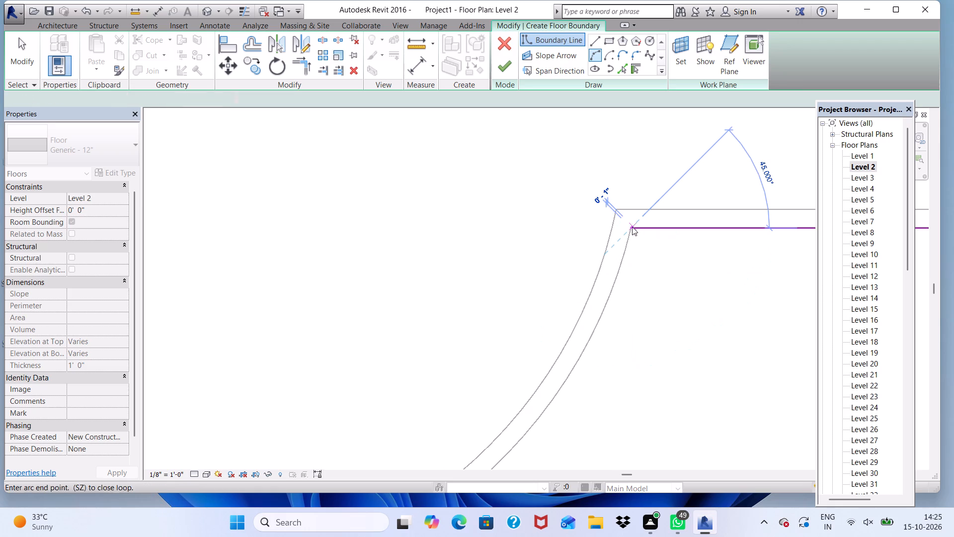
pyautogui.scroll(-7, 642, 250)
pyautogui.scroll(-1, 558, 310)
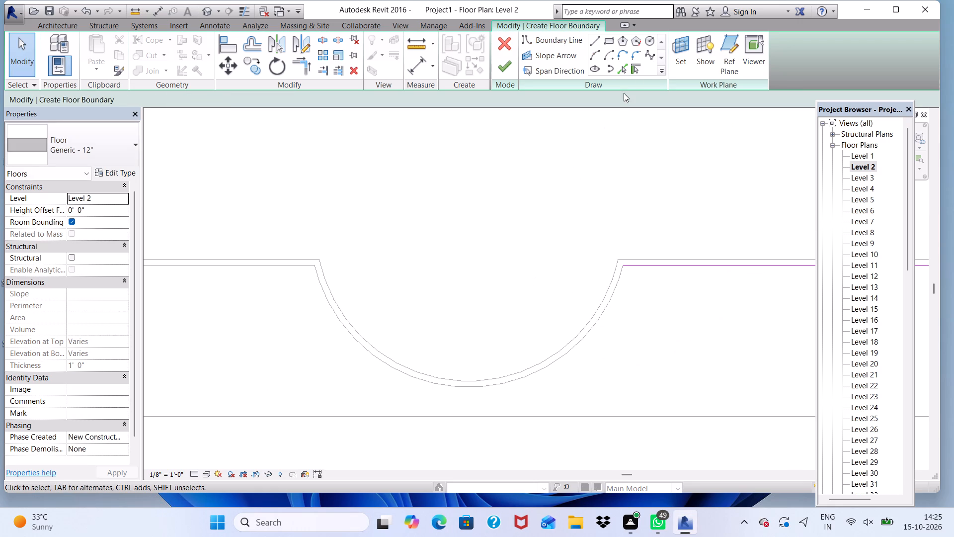
# Sketch an arc boundary along the curved bay's outer face, about 17' 6" in radius and spanning about 153°, joined to the south line.
pyautogui.click(592, 52)
pyautogui.scroll(3, 620, 272)
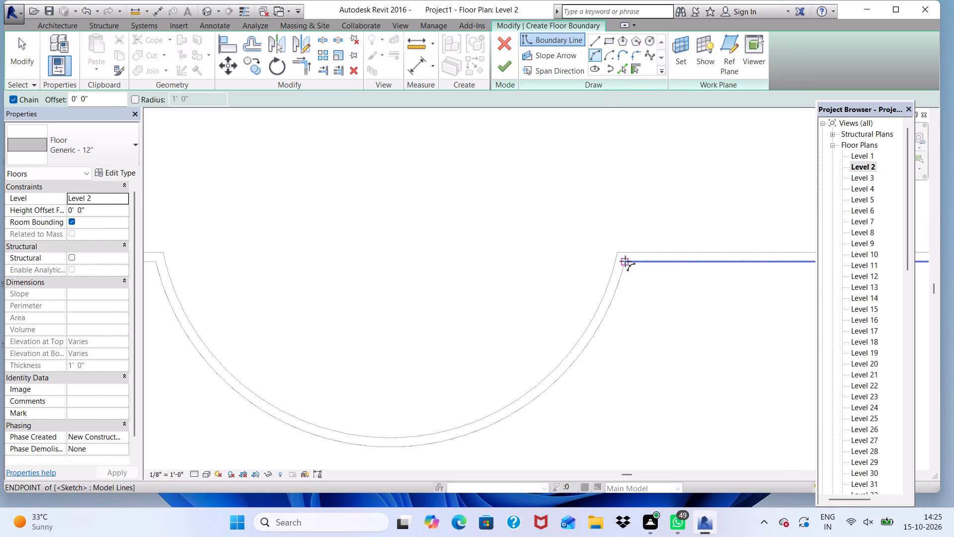
pyautogui.click(625, 261)
pyautogui.scroll(-2, 453, 388)
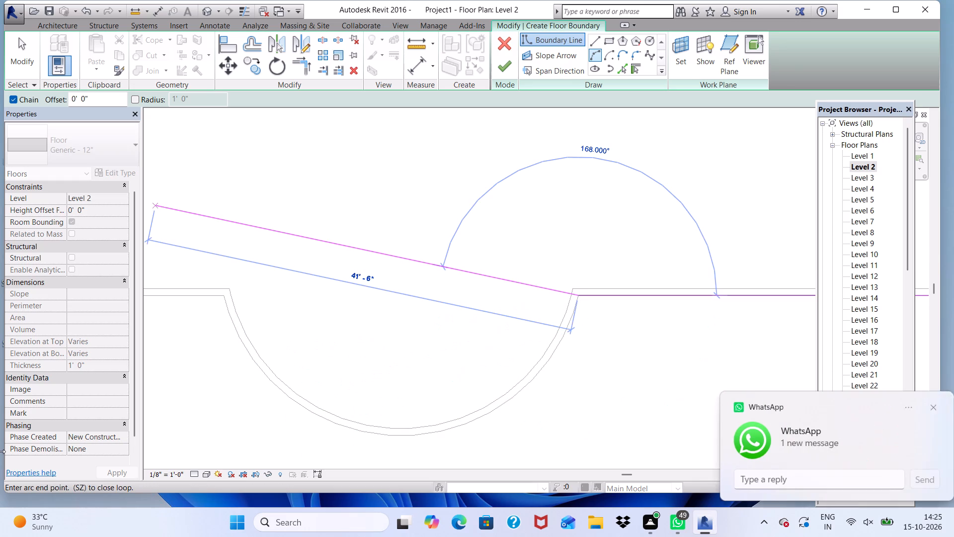
pyautogui.scroll(-7, 1, 458)
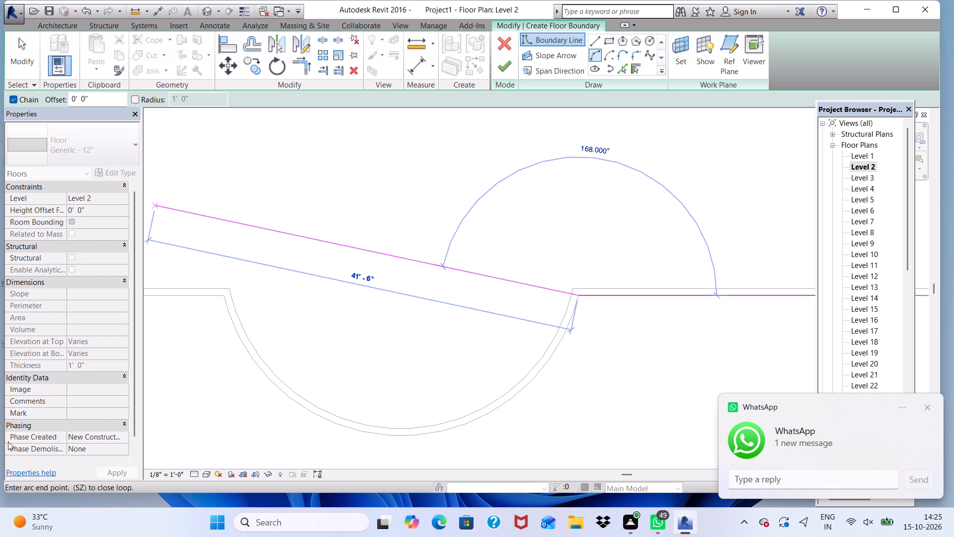
pyautogui.scroll(-5, 8, 440)
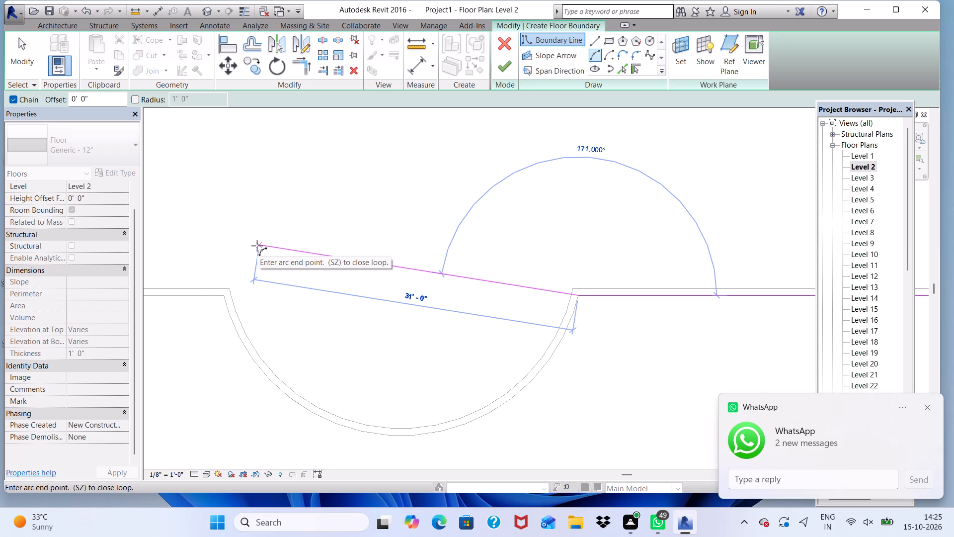
pyautogui.scroll(-3, 257, 255)
pyautogui.scroll(3, 253, 273)
pyautogui.scroll(-6, 253, 273)
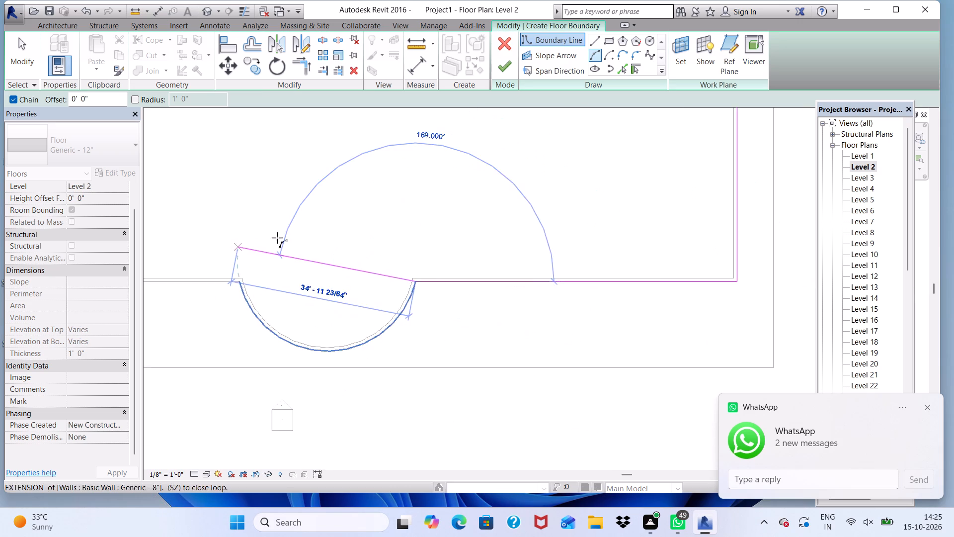
pyautogui.scroll(-3, 272, 234)
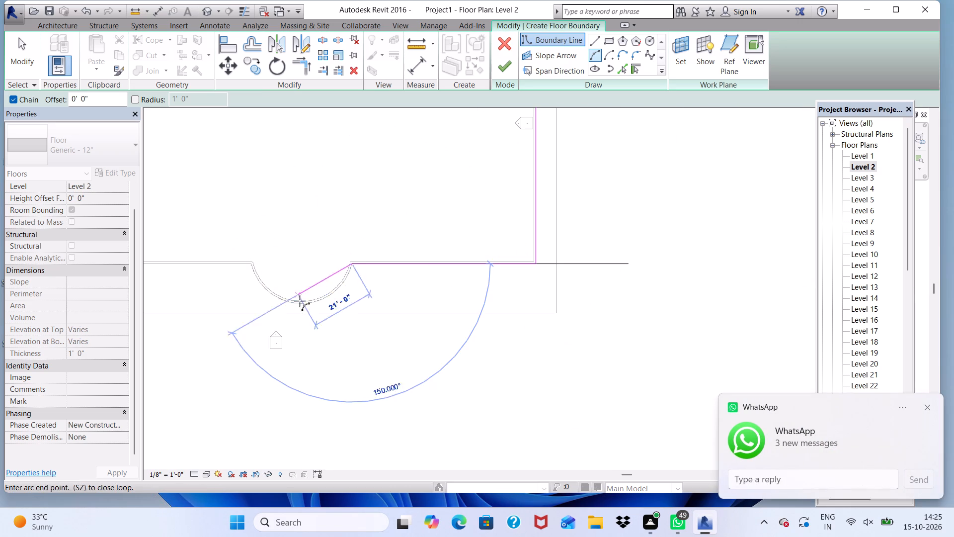
pyautogui.scroll(8, 263, 262)
pyautogui.scroll(-3, 227, 266)
pyautogui.scroll(8, 227, 266)
pyautogui.scroll(-1, 229, 273)
pyautogui.scroll(4, 230, 273)
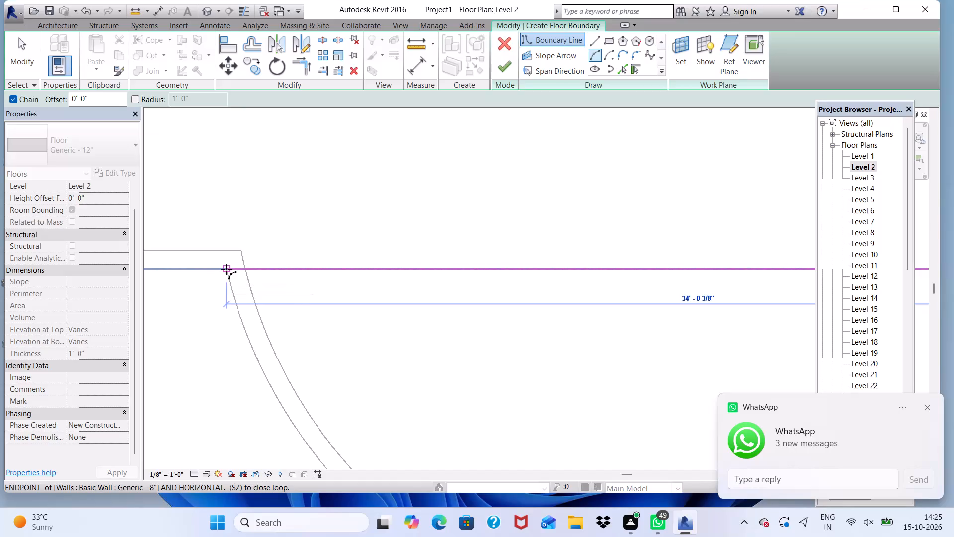
pyautogui.click(226, 269)
pyautogui.scroll(-4, 231, 268)
pyautogui.scroll(1, 232, 268)
pyautogui.scroll(-4, 222, 262)
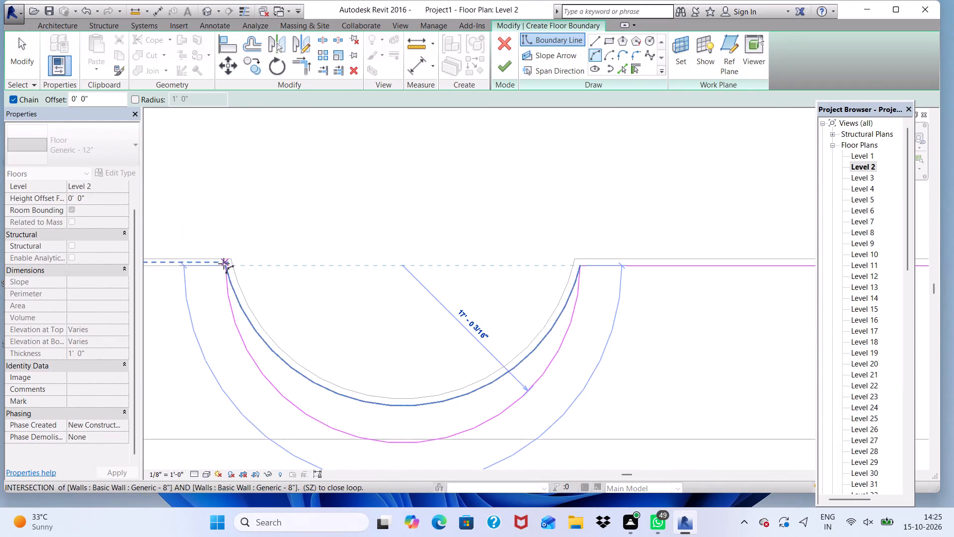
pyautogui.scroll(-4, 234, 282)
pyautogui.scroll(3, 278, 326)
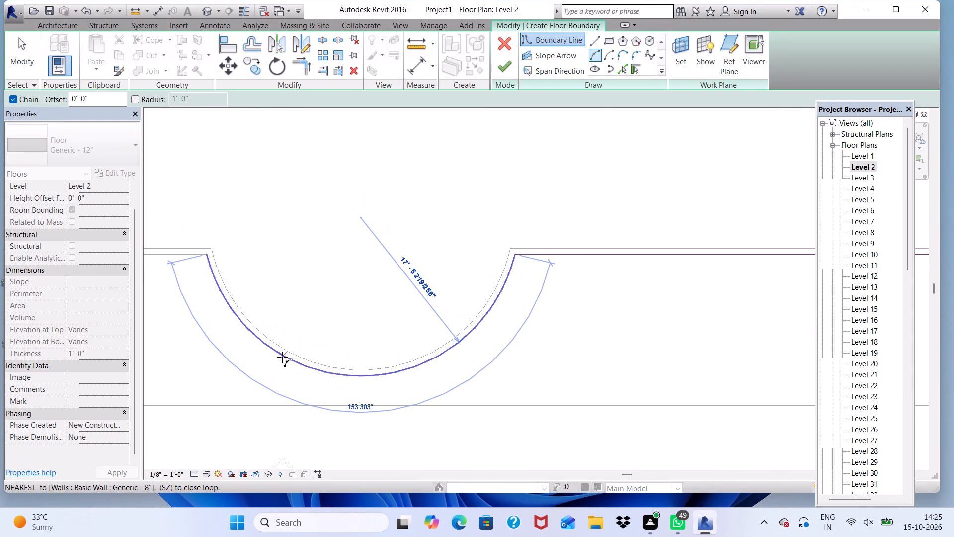
pyautogui.scroll(1, 282, 357)
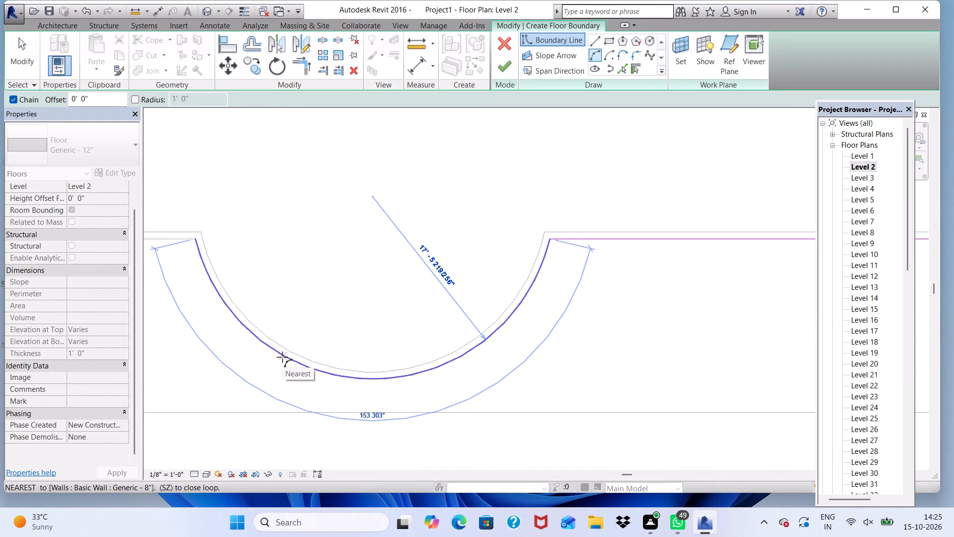
pyautogui.click(282, 357)
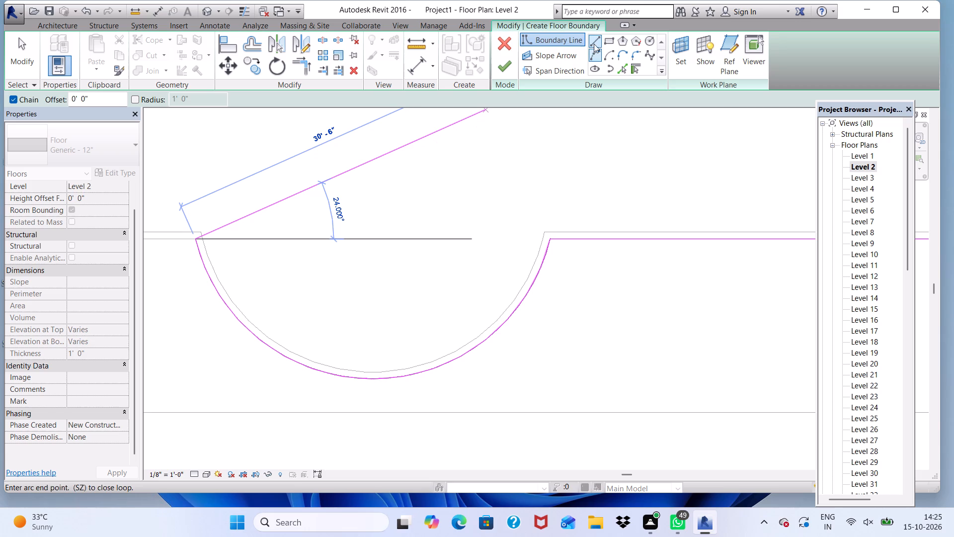
# Sketch a straight south boundary line from the west end of the curved bay to the southwest outer wall corner.
pyautogui.click(594, 39)
pyautogui.scroll(-8, 634, 113)
pyautogui.scroll(3, 226, 167)
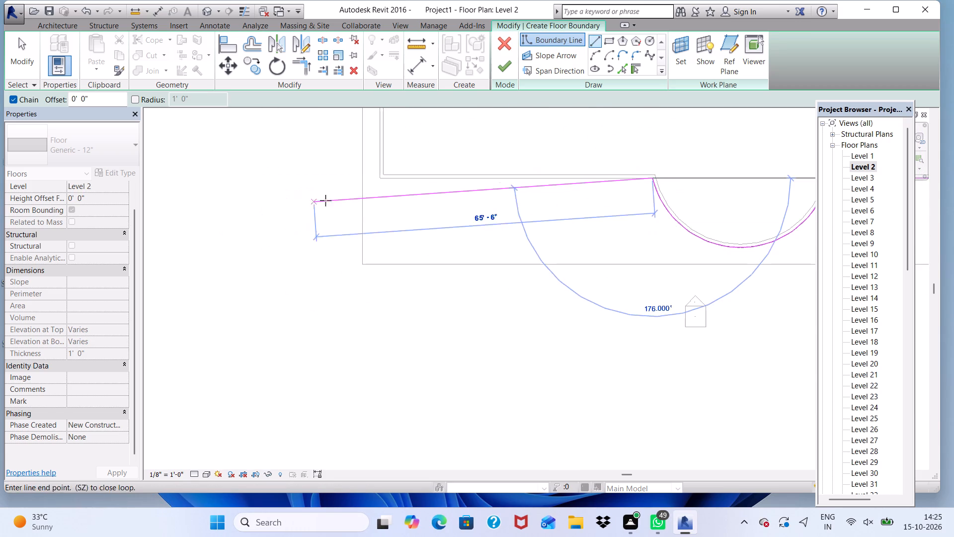
pyautogui.scroll(4, 419, 182)
pyautogui.scroll(7, 365, 178)
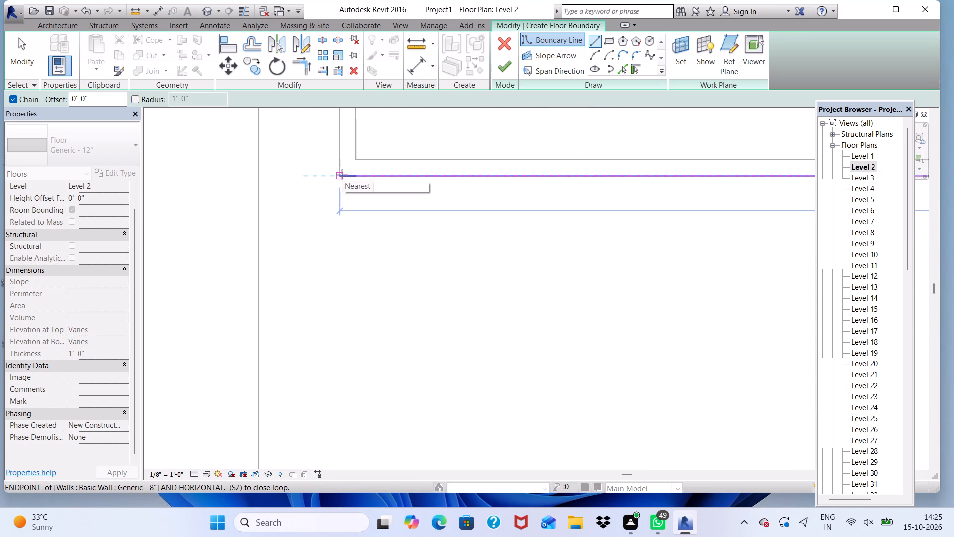
pyautogui.scroll(7, 338, 175)
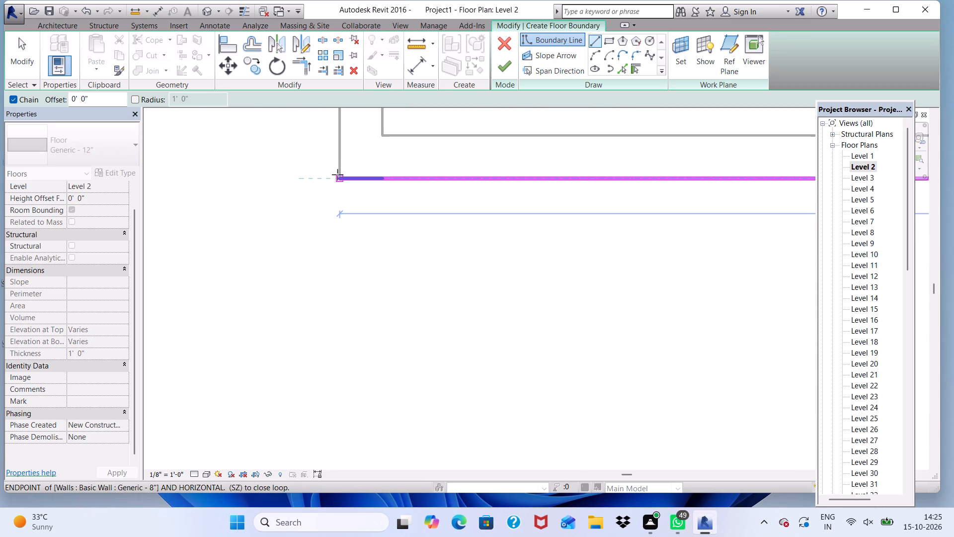
pyautogui.click(338, 178)
# Sketch the west boundary line up to the northwest corner to close the outline, and finish the Level 2 floor.
pyautogui.scroll(-18, 340, 222)
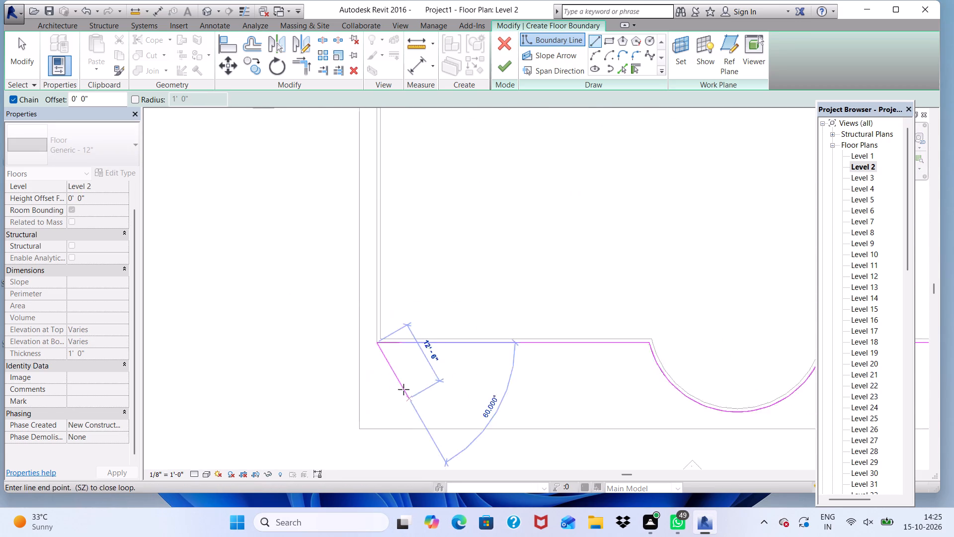
pyautogui.scroll(1, 404, 391)
pyautogui.scroll(-10, 362, 283)
pyautogui.scroll(6, 374, 192)
pyautogui.scroll(4, 405, 222)
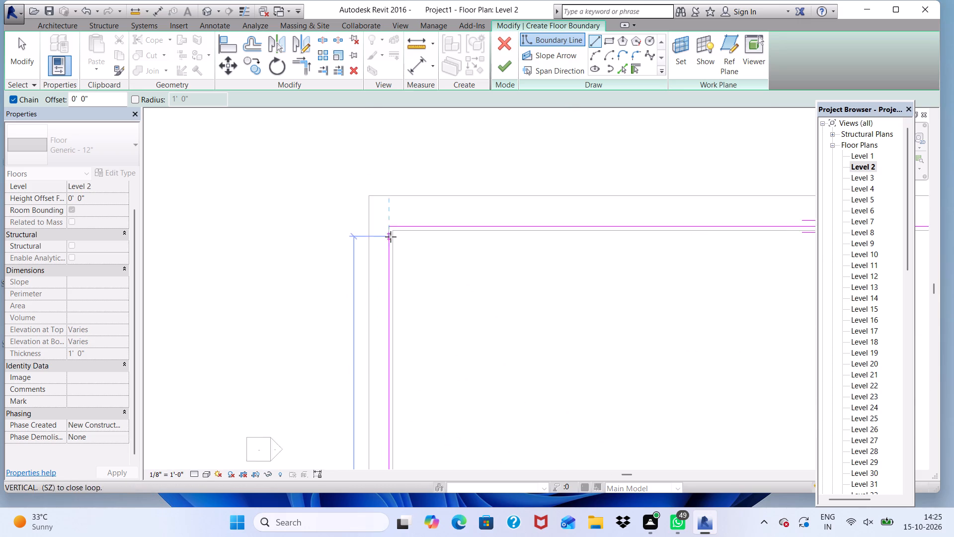
pyautogui.scroll(8, 391, 237)
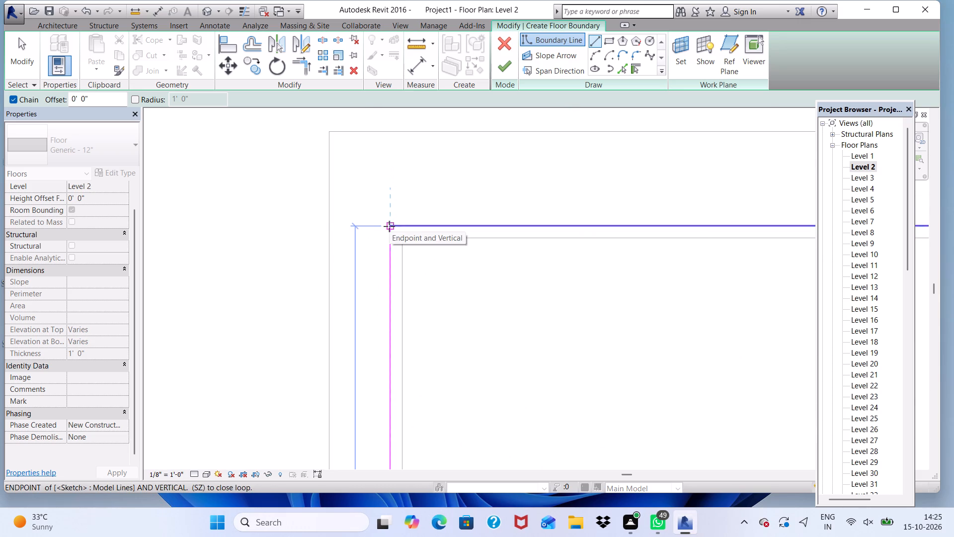
pyautogui.click(391, 227)
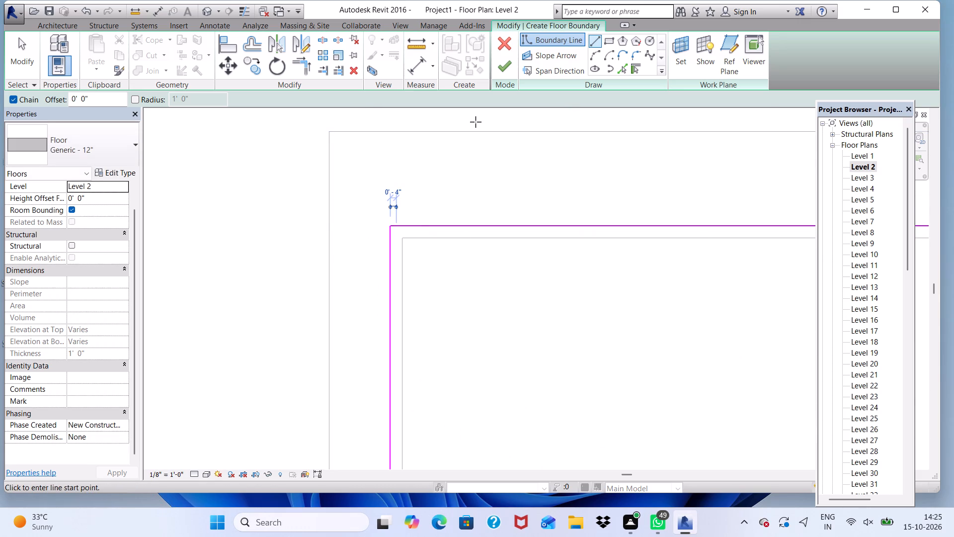
pyautogui.scroll(11, 415, 224)
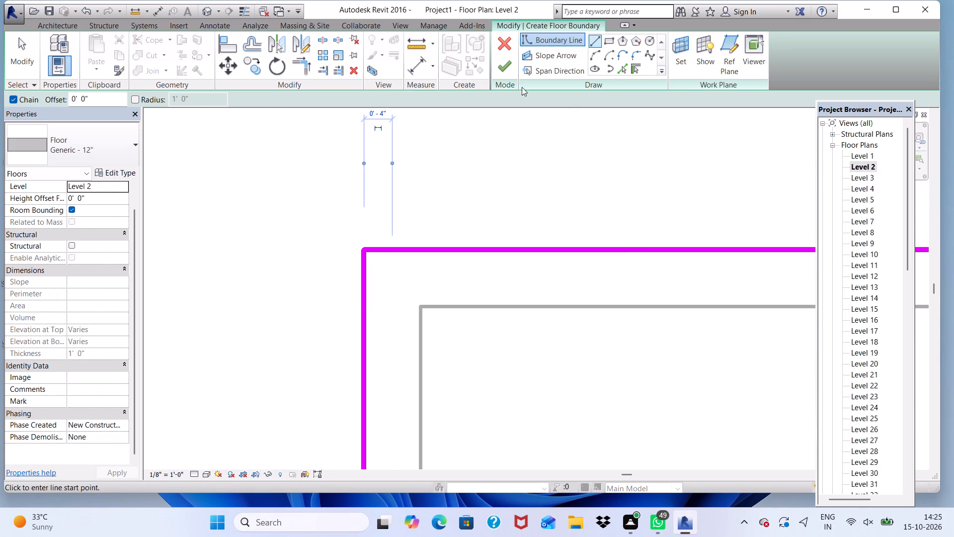
pyautogui.click(495, 69)
# Examine the new floor's full outline in plan and its fit around the curved bay in the 3D view.
pyautogui.scroll(-5, 453, 122)
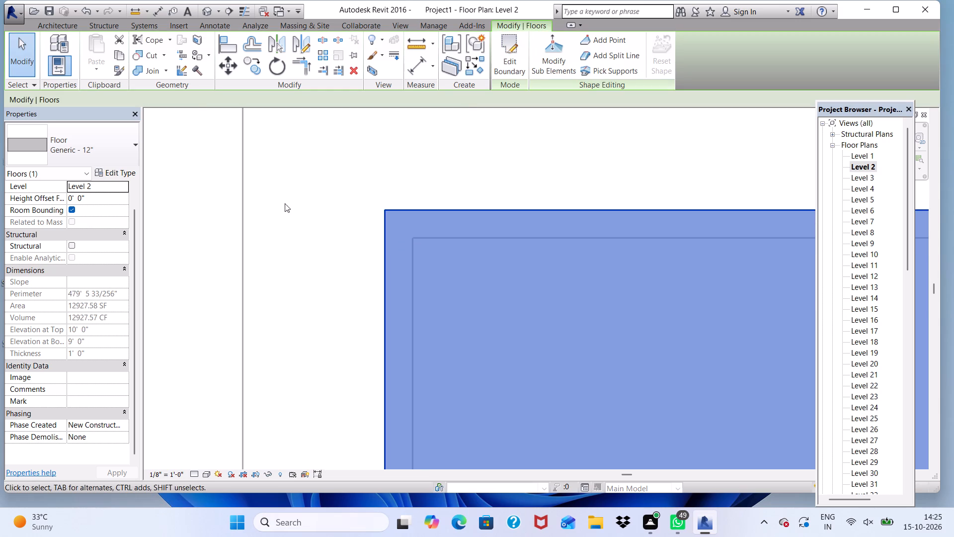
pyautogui.scroll(-14, 238, 221)
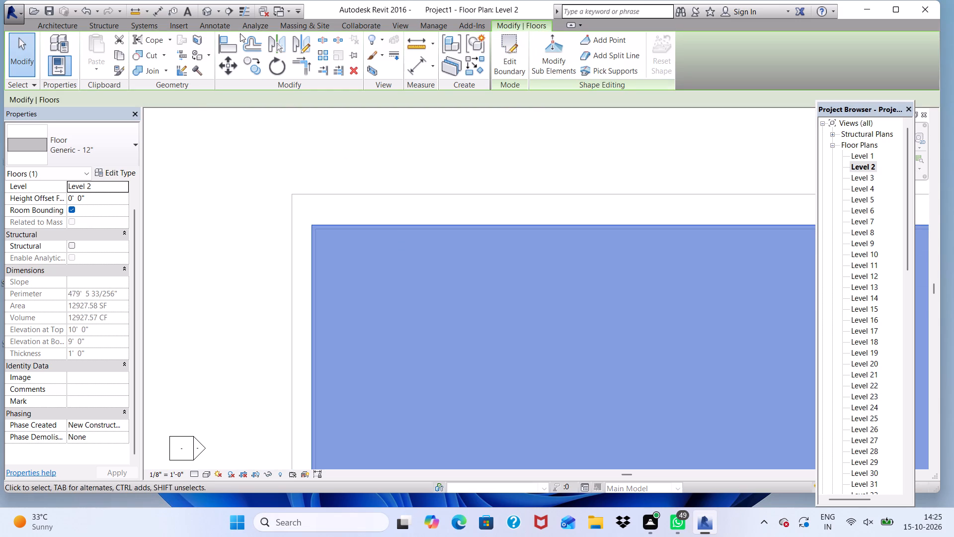
pyautogui.scroll(-1, 33, 536)
pyautogui.scroll(-4, 95, 343)
pyautogui.scroll(-1, 197, 340)
pyautogui.scroll(-9, 392, 253)
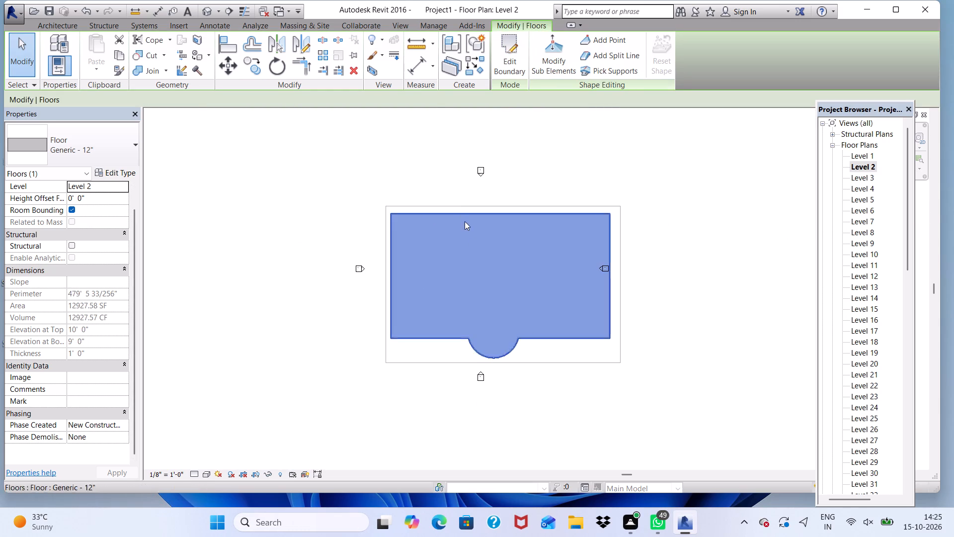
pyautogui.click(203, 9)
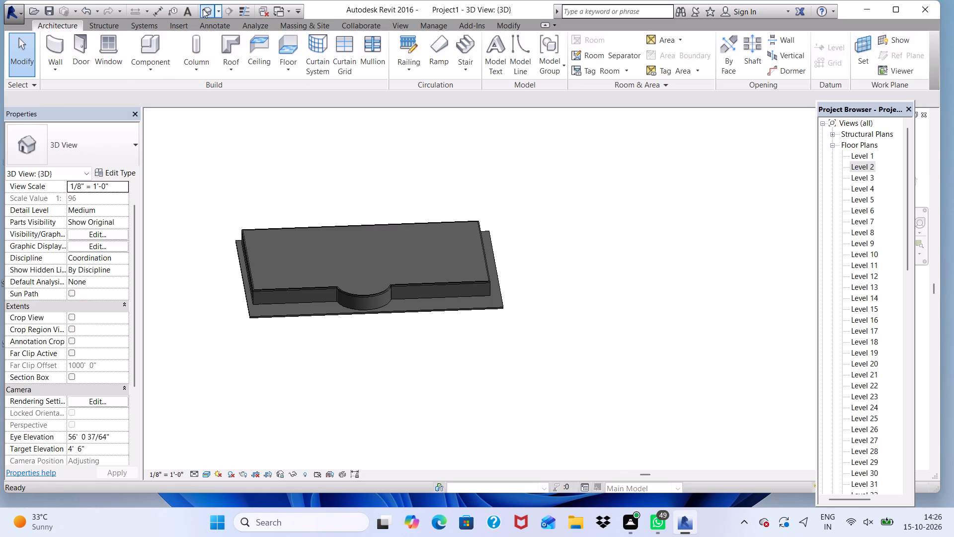
pyautogui.scroll(14, 325, 295)
pyautogui.scroll(4, 410, 256)
pyautogui.scroll(-3, 411, 256)
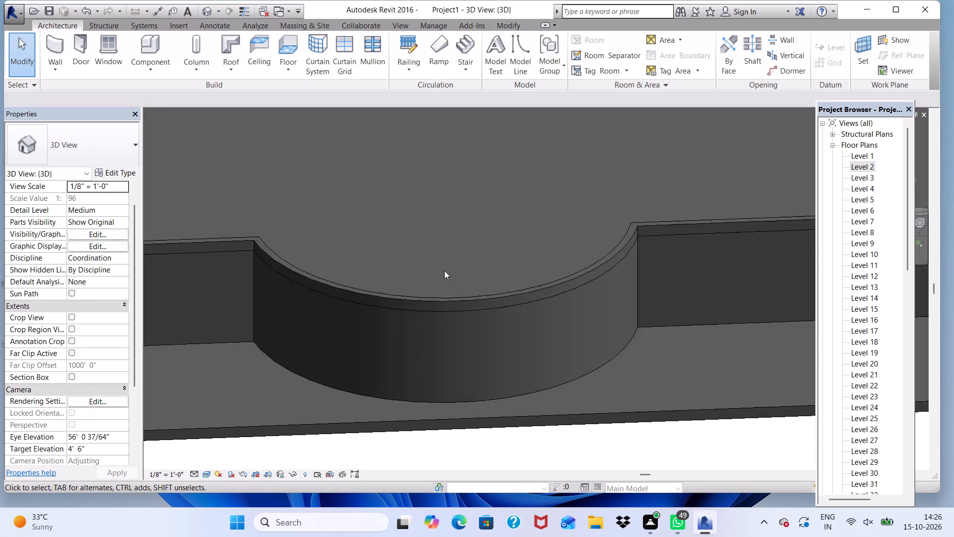
pyautogui.scroll(-7, 444, 270)
pyautogui.moveTo(532, 321); pyautogui.dragTo(508, 352, button='middle')
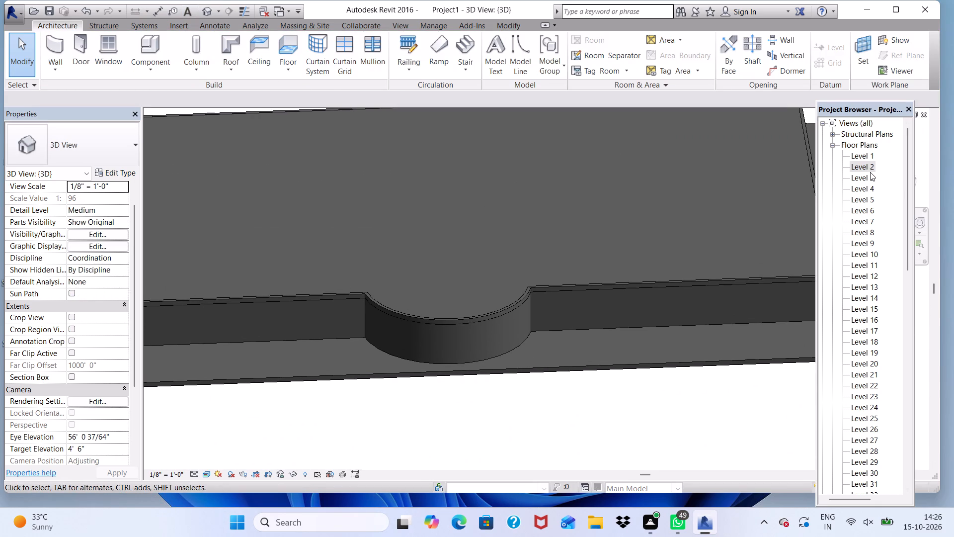
# Open the East building elevation at the Level 2 floor.
pyautogui.scroll(-16, 855, 300)
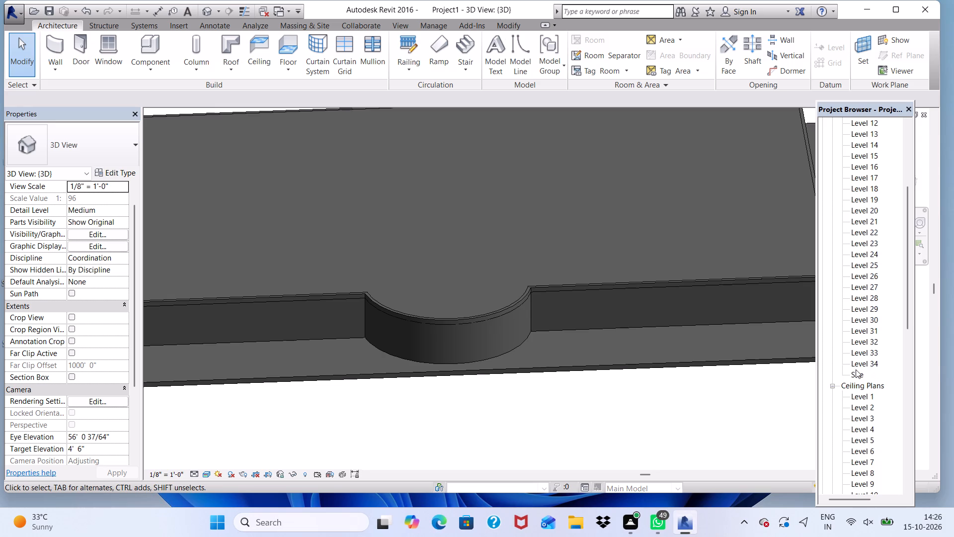
pyautogui.scroll(-20, 856, 369)
pyautogui.scroll(-4, 856, 369)
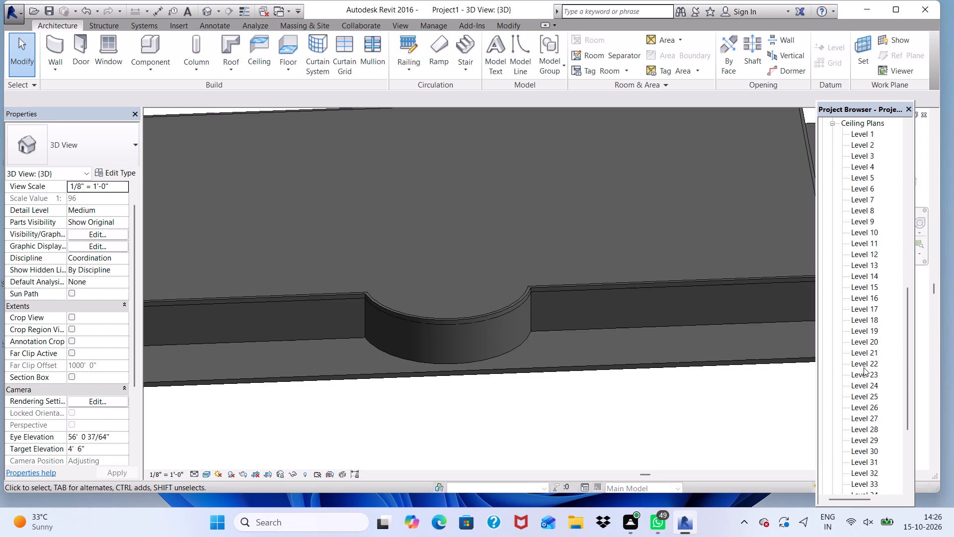
pyautogui.scroll(-10, 864, 367)
pyautogui.doubleClick(855, 394)
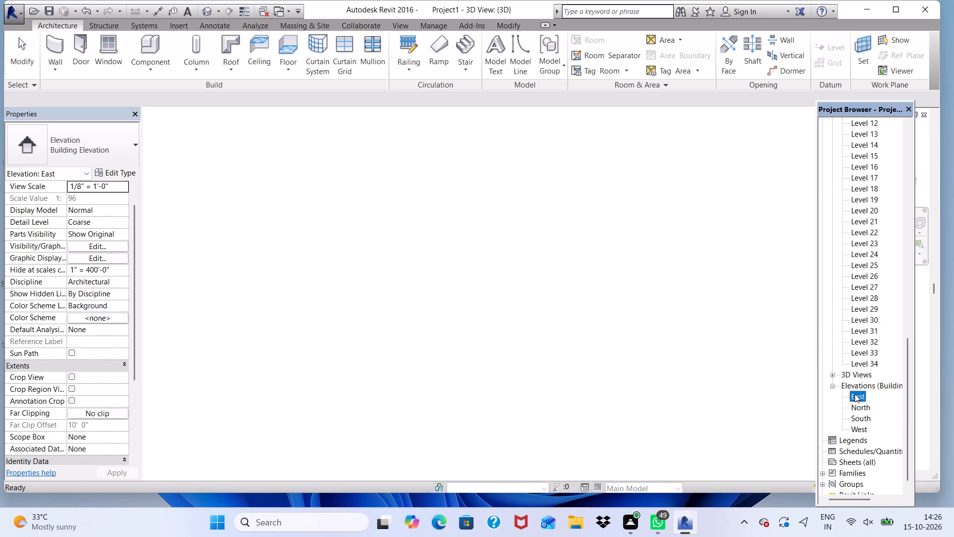
pyautogui.scroll(10, 483, 291)
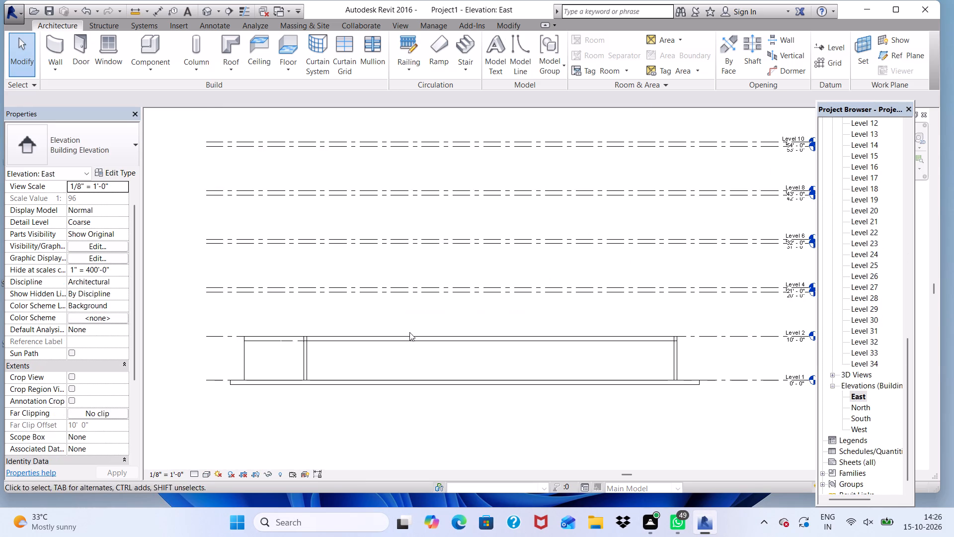
pyautogui.scroll(3, 361, 344)
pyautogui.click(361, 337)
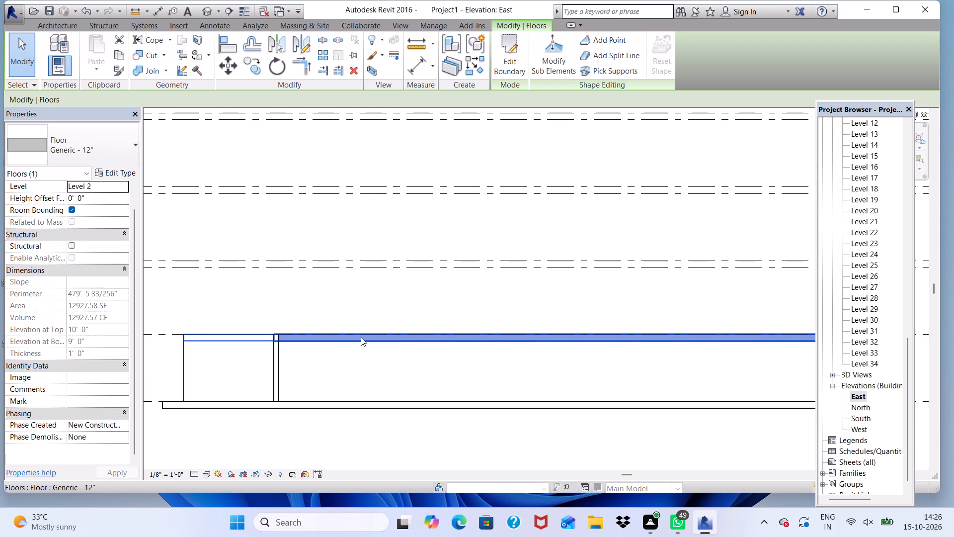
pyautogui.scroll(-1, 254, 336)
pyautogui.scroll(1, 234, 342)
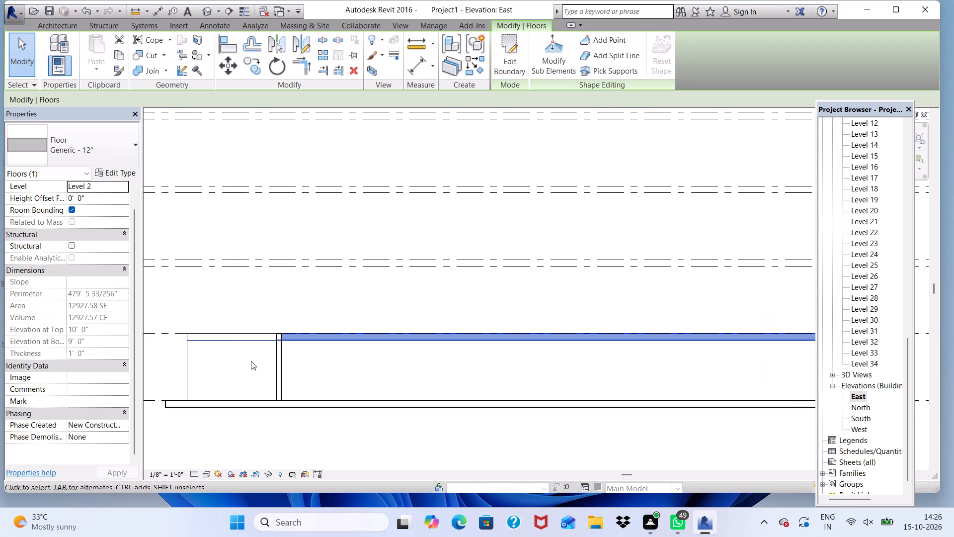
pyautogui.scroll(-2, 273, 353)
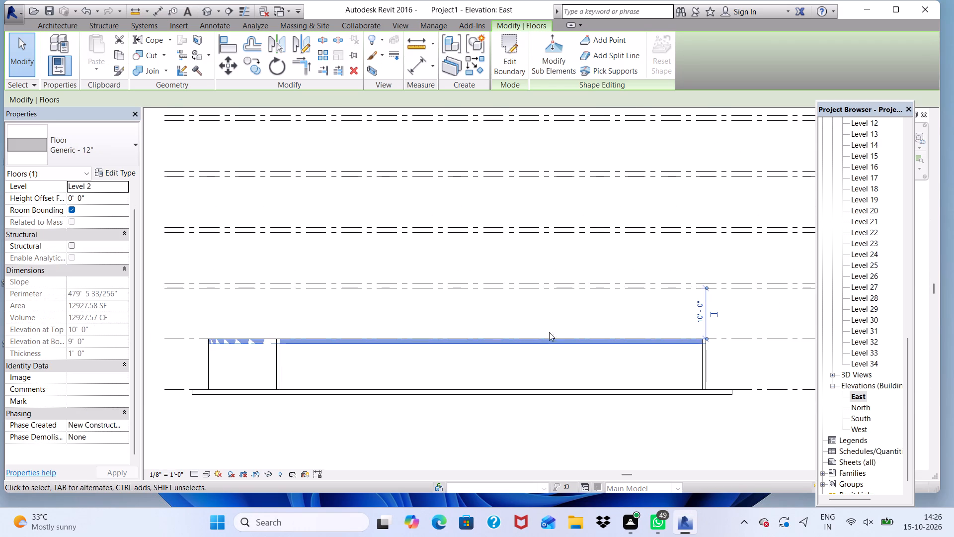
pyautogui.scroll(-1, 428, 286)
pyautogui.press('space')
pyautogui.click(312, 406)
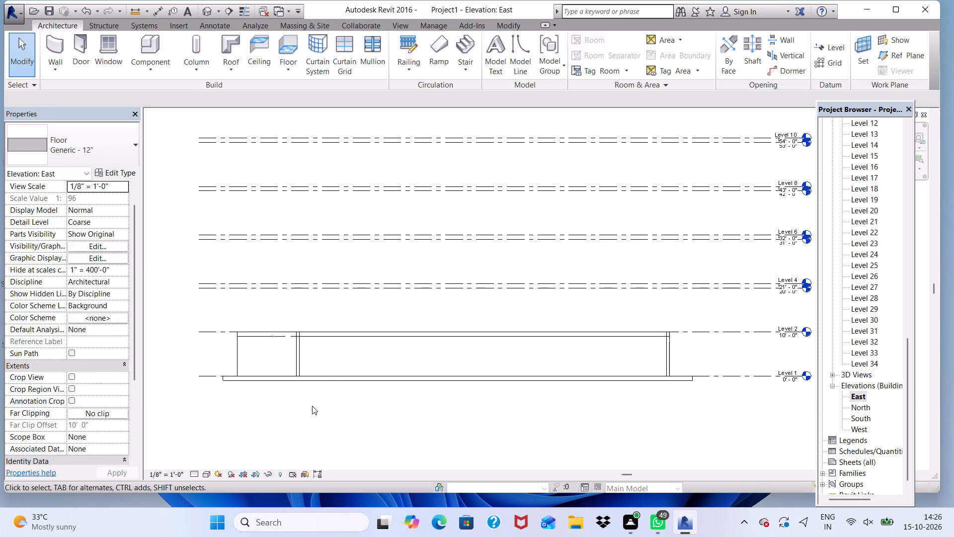
# Move the Level 2 floor vertically up 11' to Level 4 in the East elevation.
pyautogui.scroll(7, 267, 318)
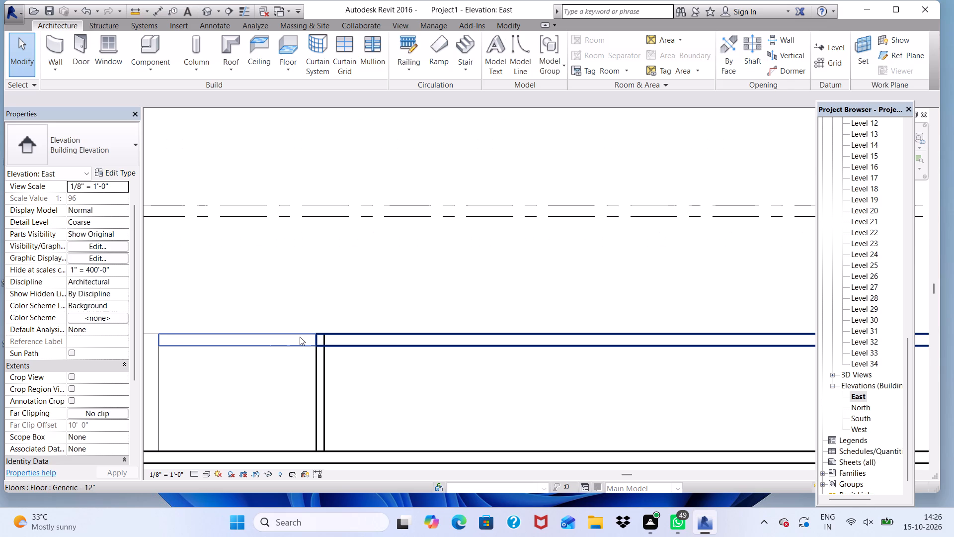
pyautogui.click(300, 337)
pyautogui.scroll(-4, 287, 335)
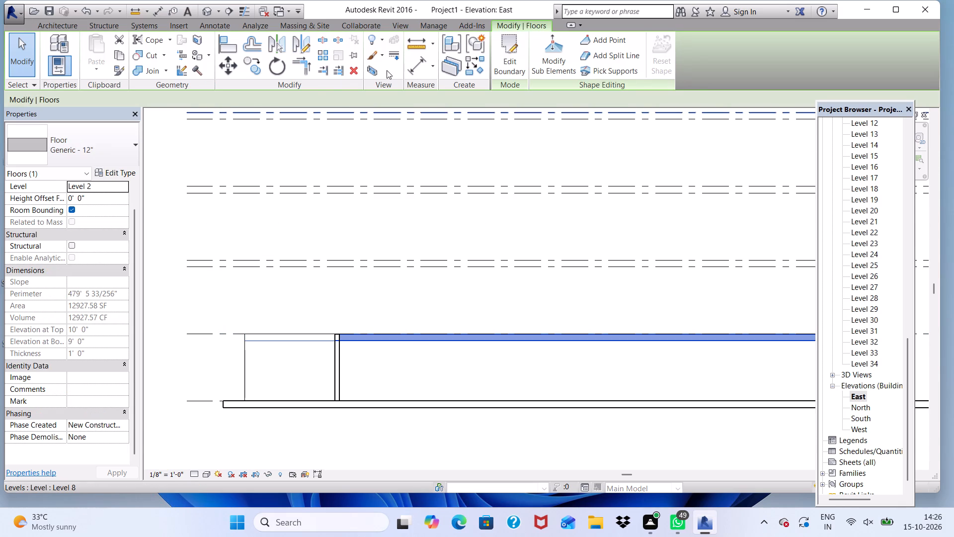
pyautogui.click(233, 69)
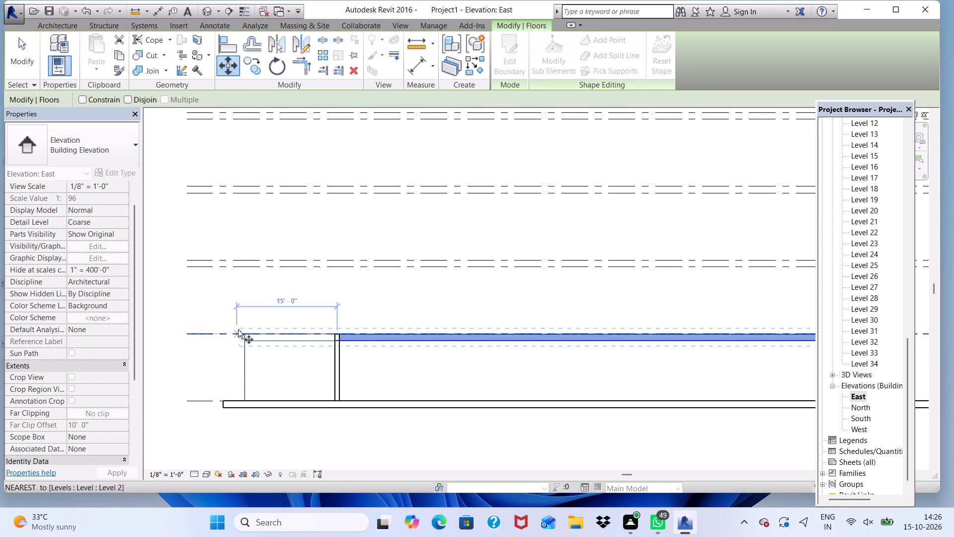
pyautogui.click(238, 330)
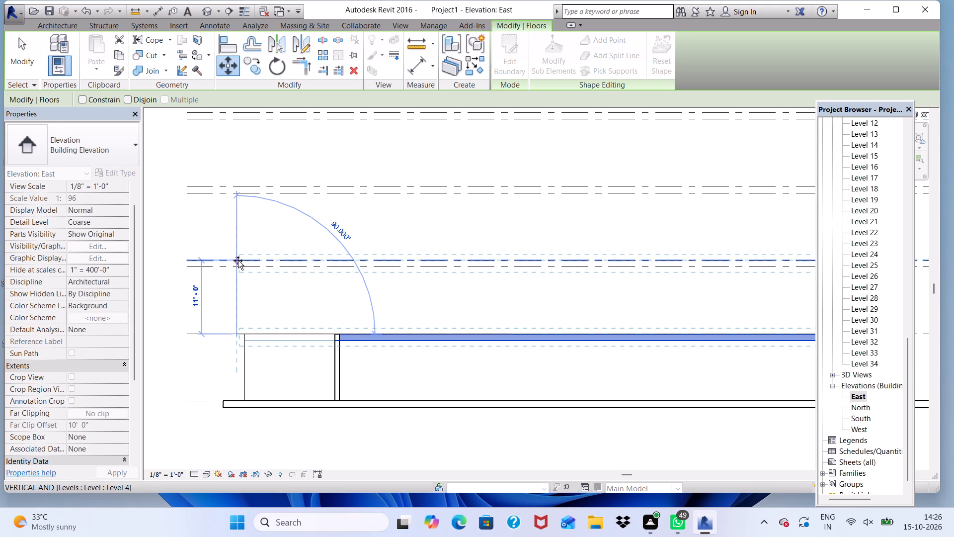
pyautogui.scroll(3, 238, 261)
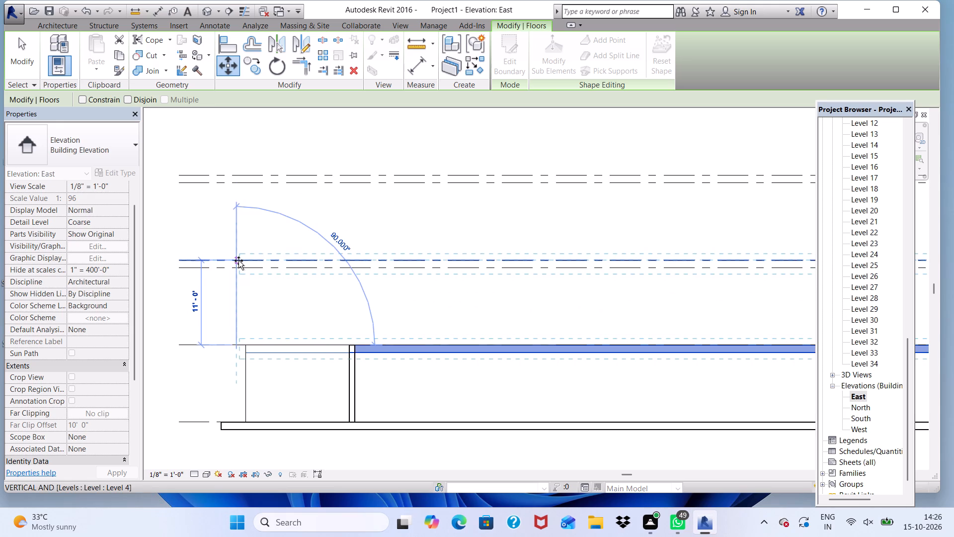
pyautogui.write("11'")
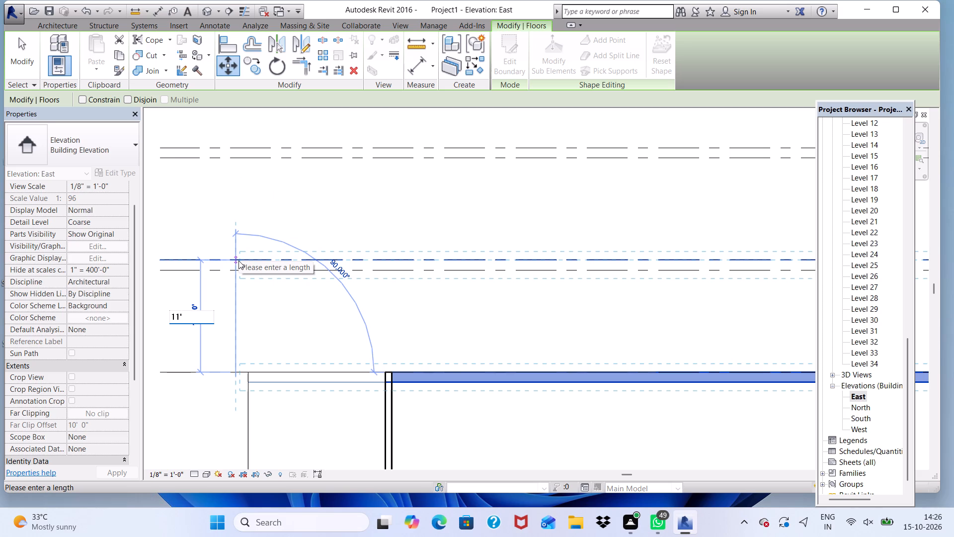
pyautogui.press('Return')
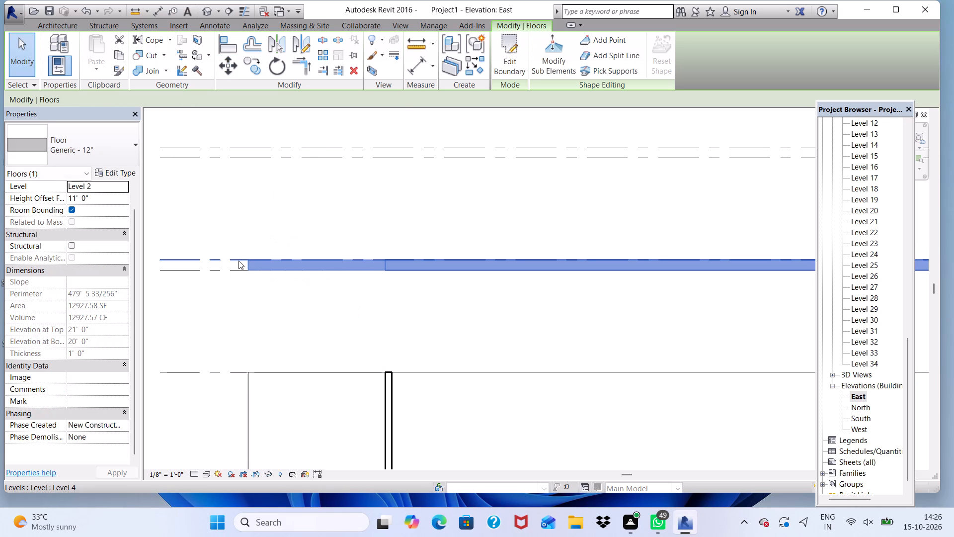
# Examine the moved floor in the 3D view, checking its height above the walls and curved bay.
pyautogui.scroll(-1, 325, 160)
pyautogui.click(208, 8)
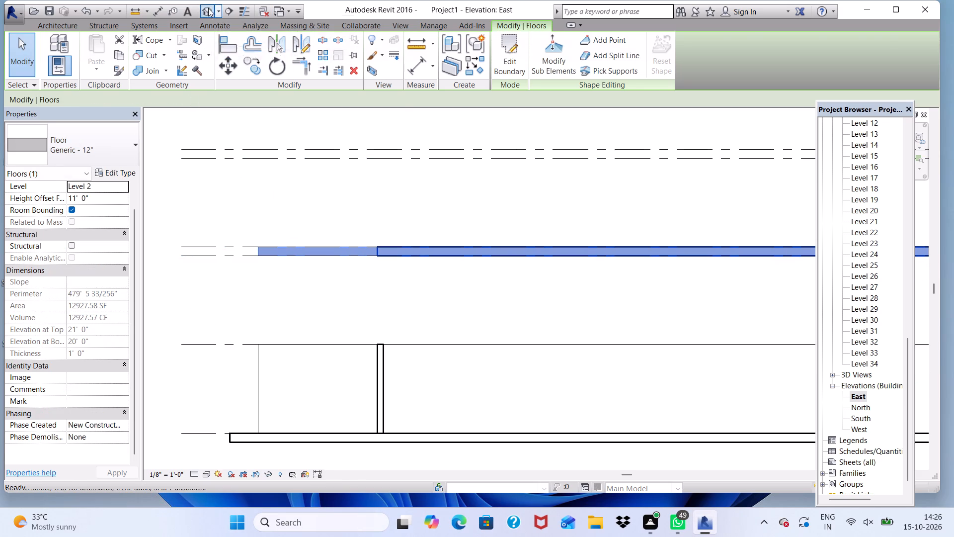
pyautogui.scroll(-8, 378, 288)
pyautogui.moveTo(459, 337); pyautogui.dragTo(380, 346, button='middle')
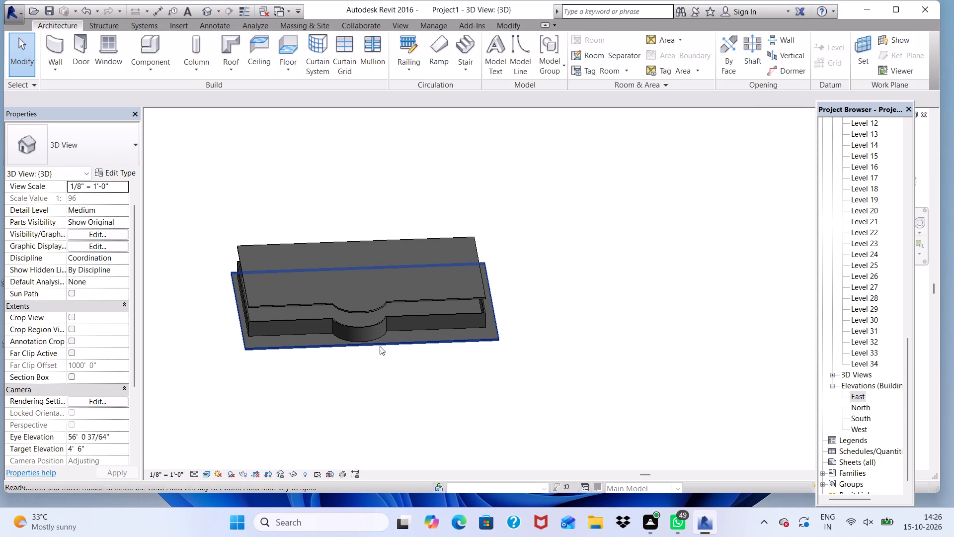
pyautogui.scroll(9, 371, 309)
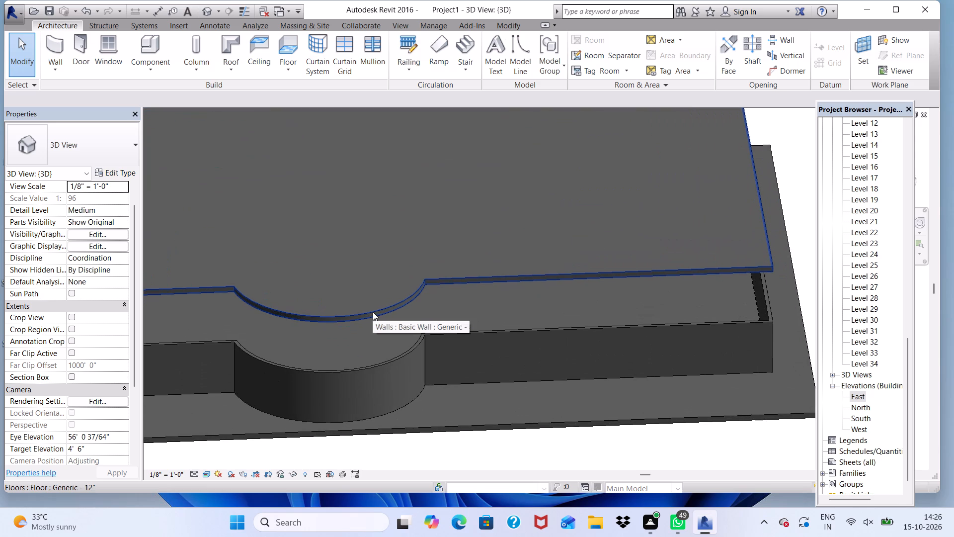
pyautogui.scroll(-4, 403, 325)
pyautogui.moveTo(415, 333); pyautogui.dragTo(415, 271, button='middle')
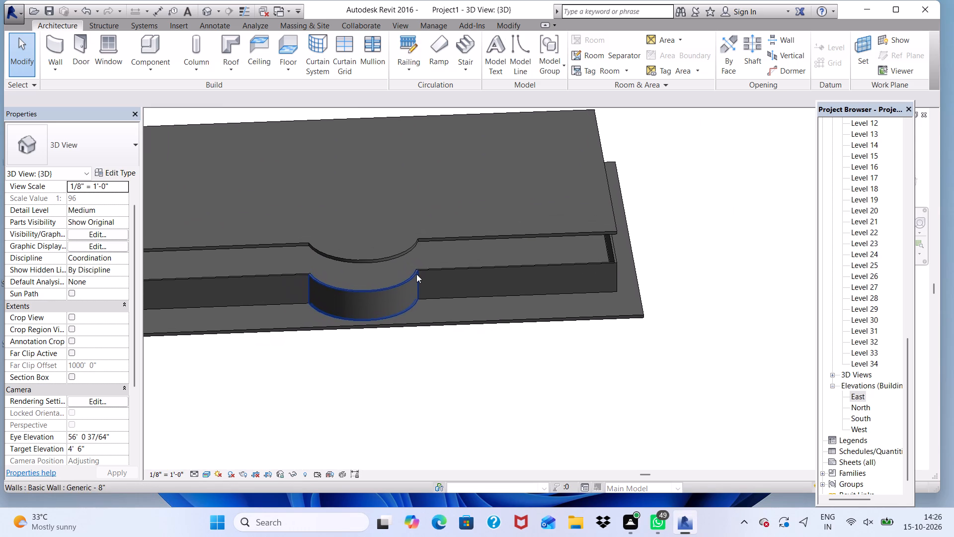
pyautogui.keyDown('shift'); pyautogui.moveTo(416, 274); pyautogui.dragTo(399, 177, button='middle'); pyautogui.keyUp('shift')
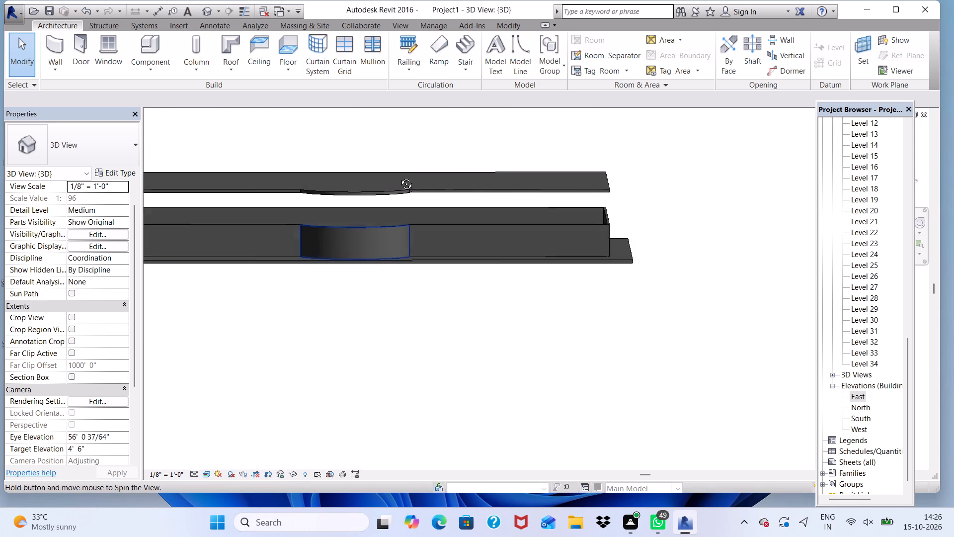
# Stretch the top of the curved south bay wall up past the Level 4 floor, to a height of about 41' 1".
pyautogui.keyDown('shift'); pyautogui.moveTo(399, 177); pyautogui.dragTo(397, 186, button='middle'); pyautogui.keyUp('shift')
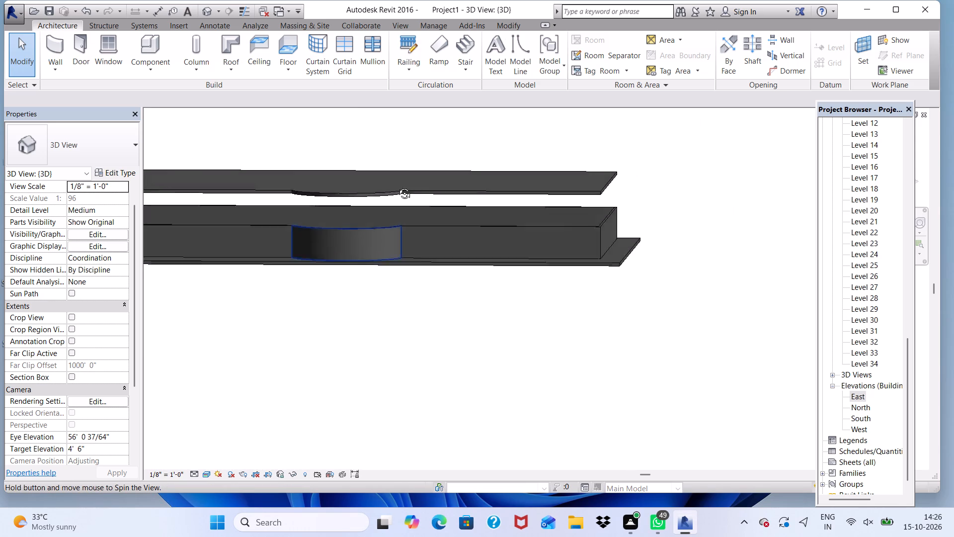
pyautogui.keyDown('shift'); pyautogui.moveTo(397, 186); pyautogui.dragTo(445, 212, button='middle'); pyautogui.keyUp('shift')
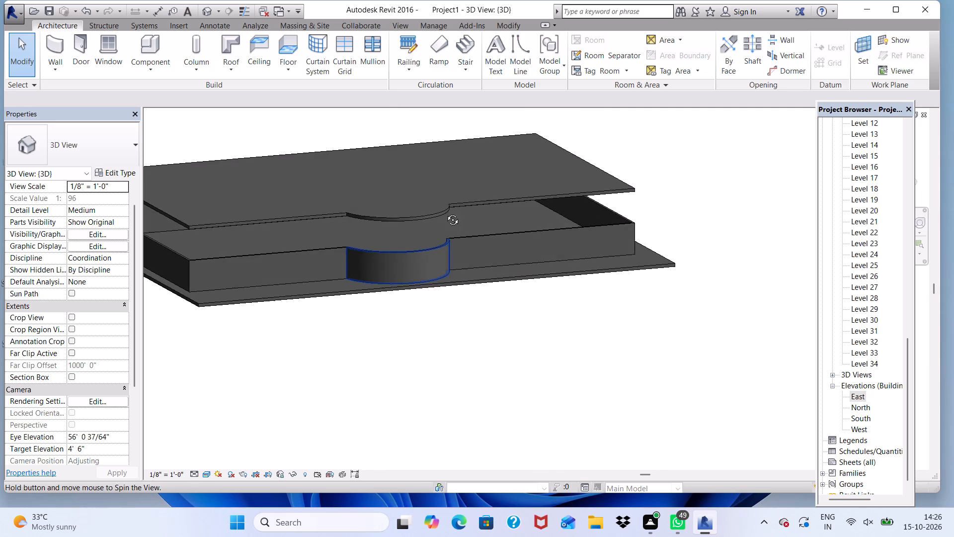
pyautogui.keyDown('shift'); pyautogui.moveTo(445, 212); pyautogui.dragTo(444, 214, button='middle'); pyautogui.keyUp('shift')
pyautogui.keyDown('shift'); pyautogui.scroll(5, 418, 236); pyautogui.keyUp('shift')
pyautogui.click(407, 255)
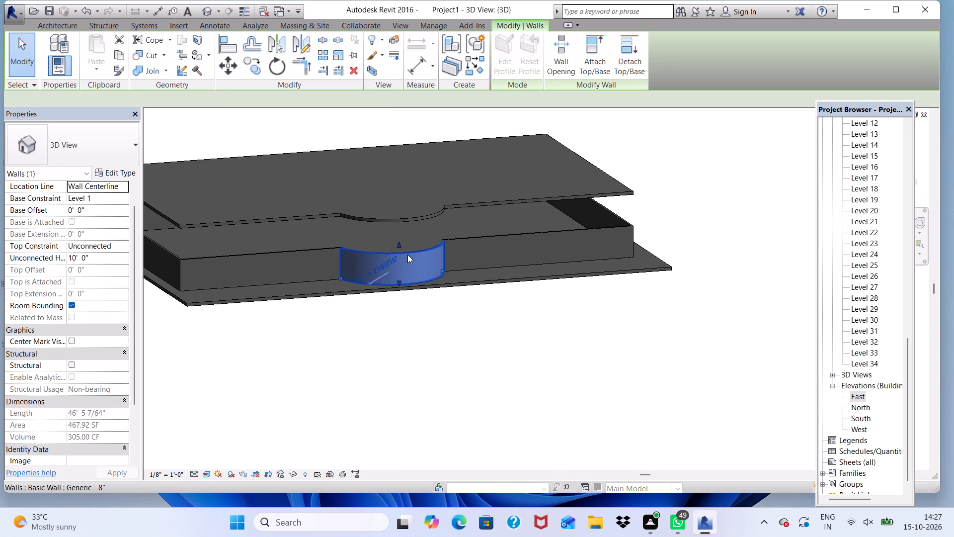
pyautogui.moveTo(397, 244); pyautogui.dragTo(380, 151)
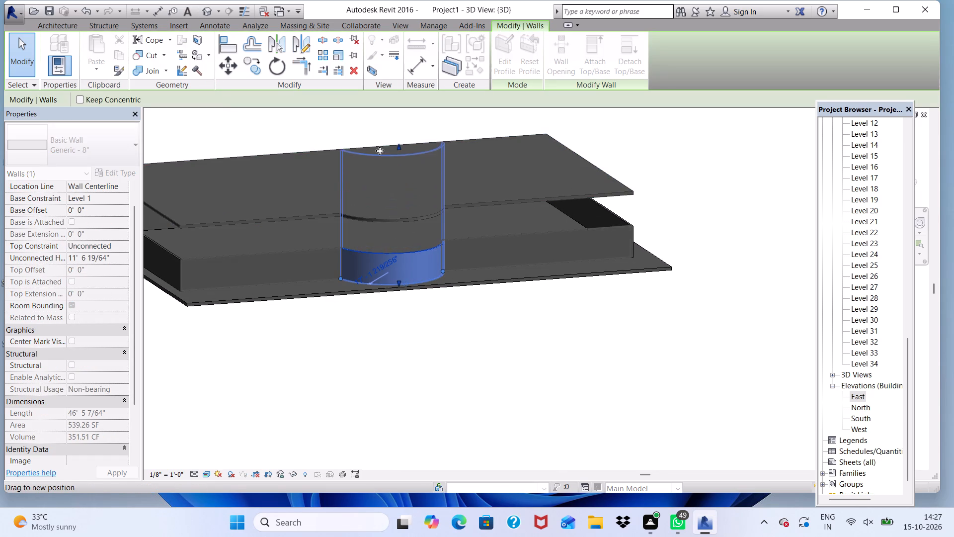
pyautogui.scroll(-4, 433, 206)
pyautogui.moveTo(440, 217); pyautogui.dragTo(264, 243, button='middle')
pyautogui.scroll(4, 312, 233)
pyautogui.scroll(-6, 459, 231)
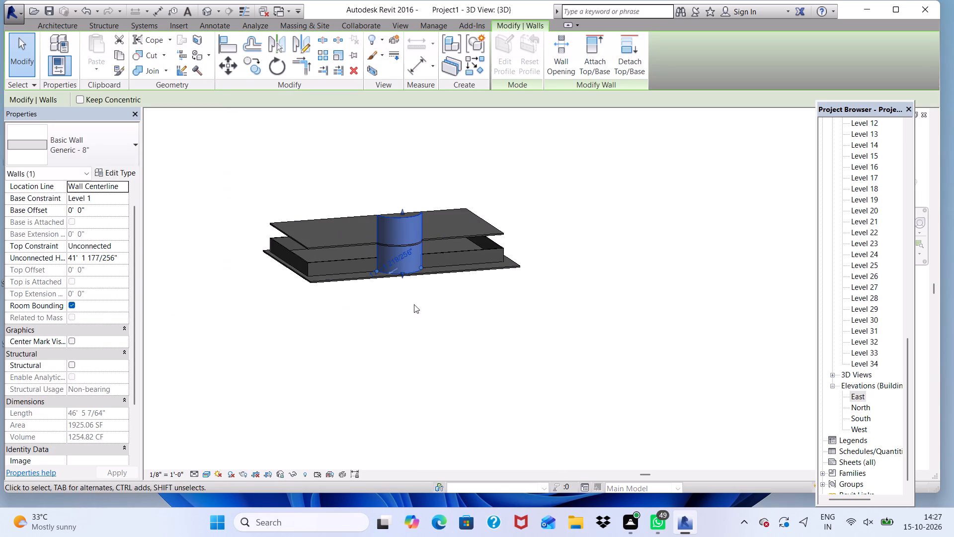
pyautogui.scroll(5, 346, 288)
pyautogui.keyDown('shift'); pyautogui.moveTo(353, 286); pyautogui.dragTo(227, 258, button='middle'); pyautogui.keyUp('shift')
pyautogui.keyDown('shift'); pyautogui.scroll(5, 438, 234); pyautogui.keyUp('shift')
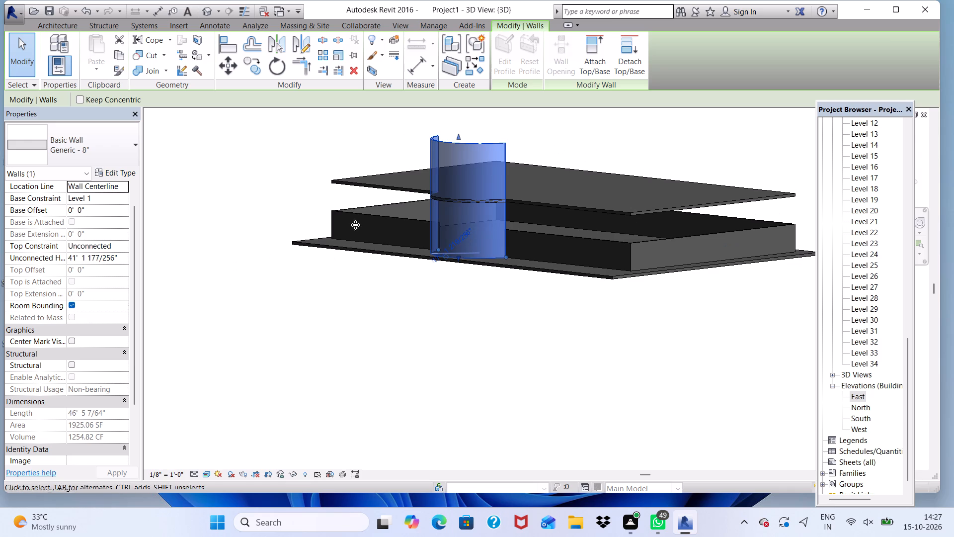
pyautogui.click(233, 272)
# Examine the raised curved wall in the 3D view, checking how it meets the floors and perimeter walls.
pyautogui.scroll(10, 454, 186)
pyautogui.scroll(-2, 490, 207)
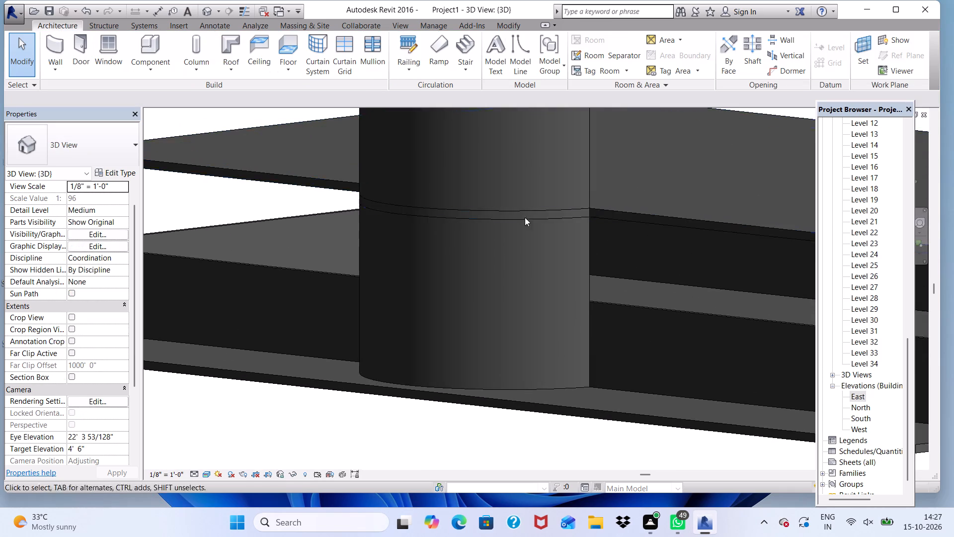
pyautogui.scroll(3, 619, 207)
pyautogui.scroll(-10, 526, 199)
pyautogui.scroll(1, 492, 225)
pyautogui.scroll(3, 464, 266)
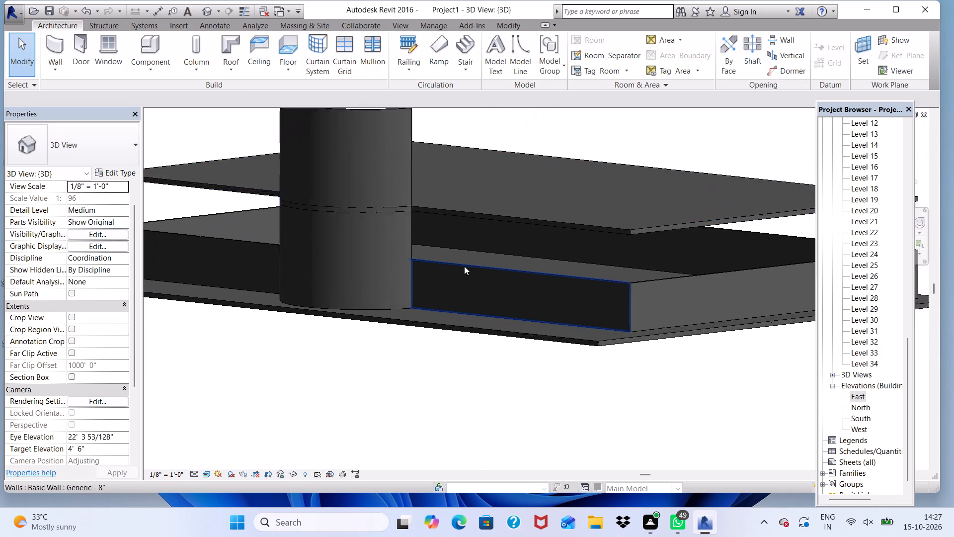
pyautogui.scroll(1, 464, 266)
pyautogui.scroll(-5, 856, 249)
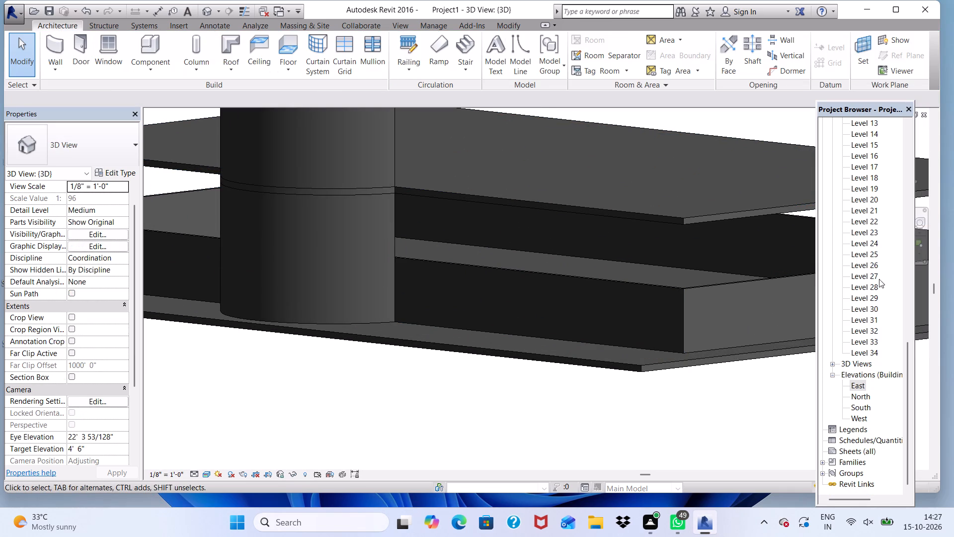
pyautogui.scroll(8, 879, 279)
pyautogui.scroll(-3, 855, 265)
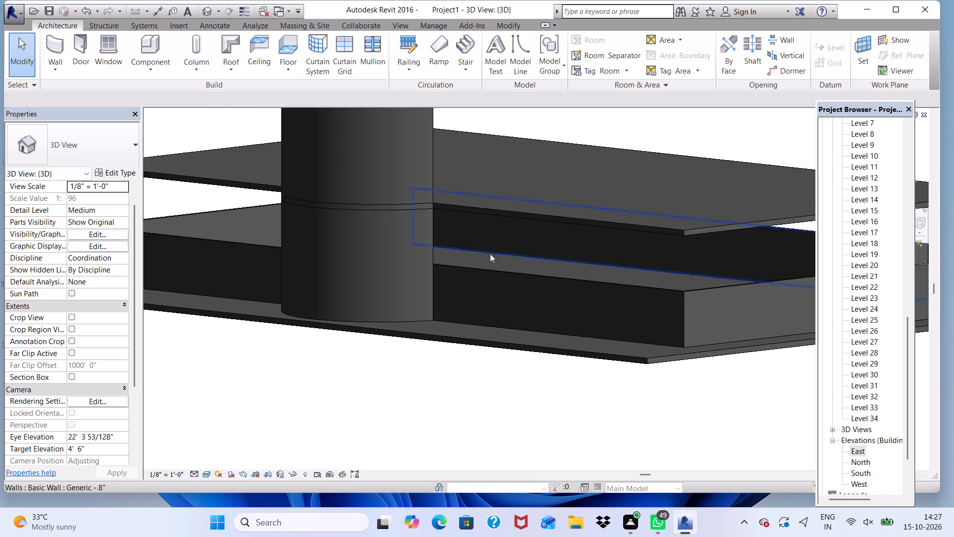
pyautogui.scroll(-4, 489, 256)
pyautogui.scroll(3, 402, 229)
pyautogui.scroll(-2, 513, 281)
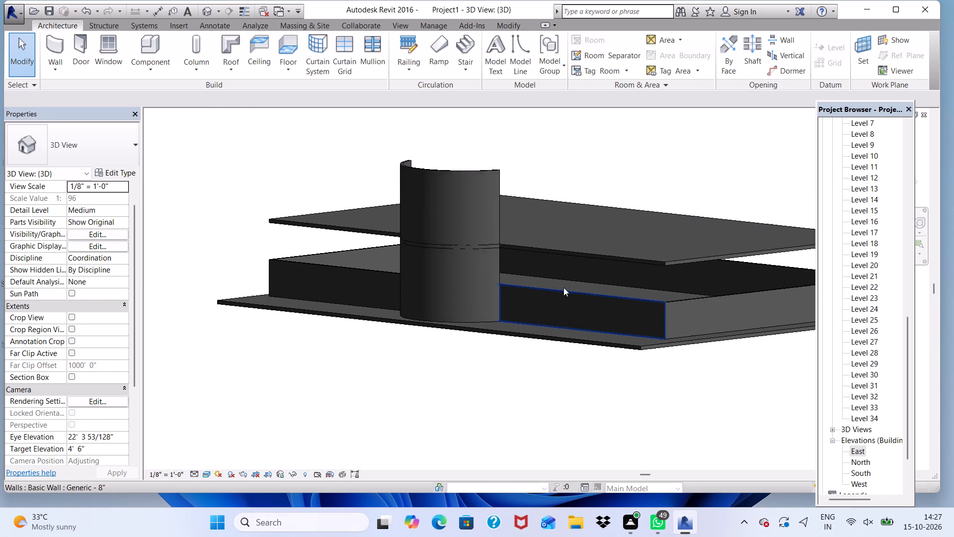
pyautogui.scroll(-1, 563, 287)
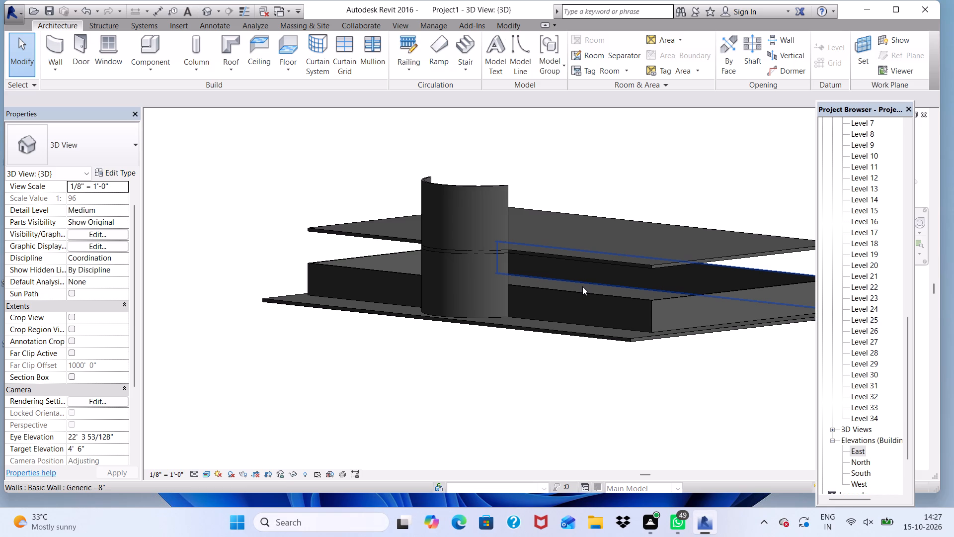
pyautogui.scroll(2, 586, 273)
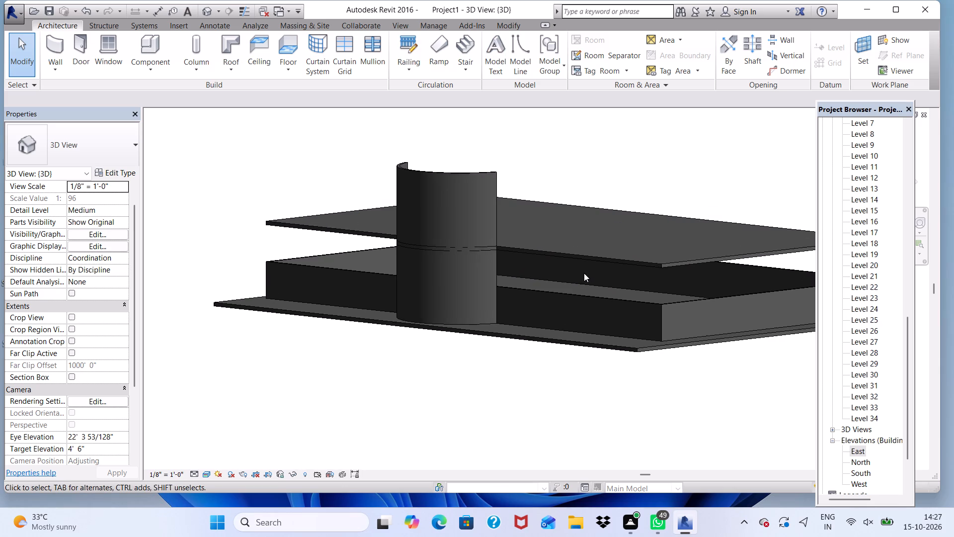
pyautogui.scroll(1, 584, 273)
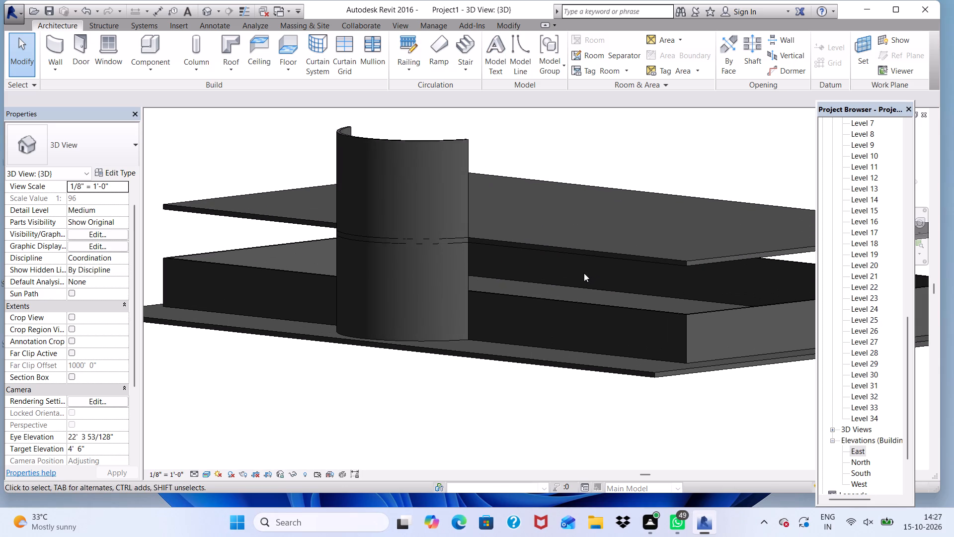
pyautogui.scroll(-4, 611, 293)
pyautogui.scroll(6, 601, 285)
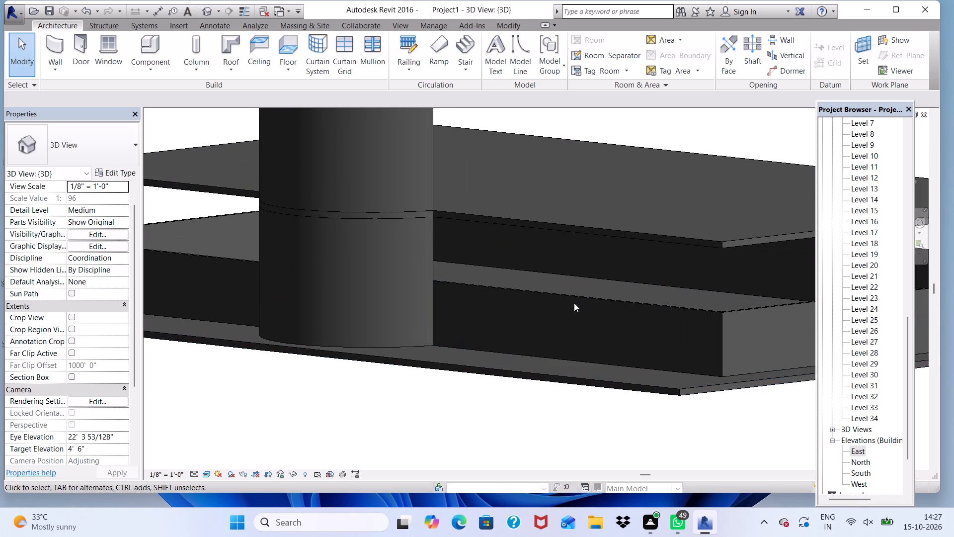
pyautogui.scroll(-4, 563, 279)
pyautogui.press('space')
pyautogui.scroll(2, 565, 288)
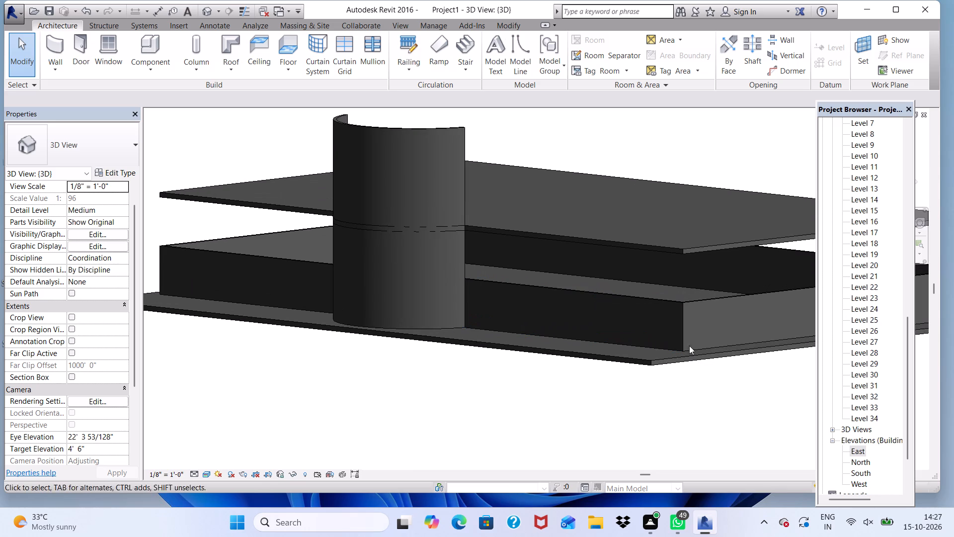
pyautogui.scroll(-6, 859, 292)
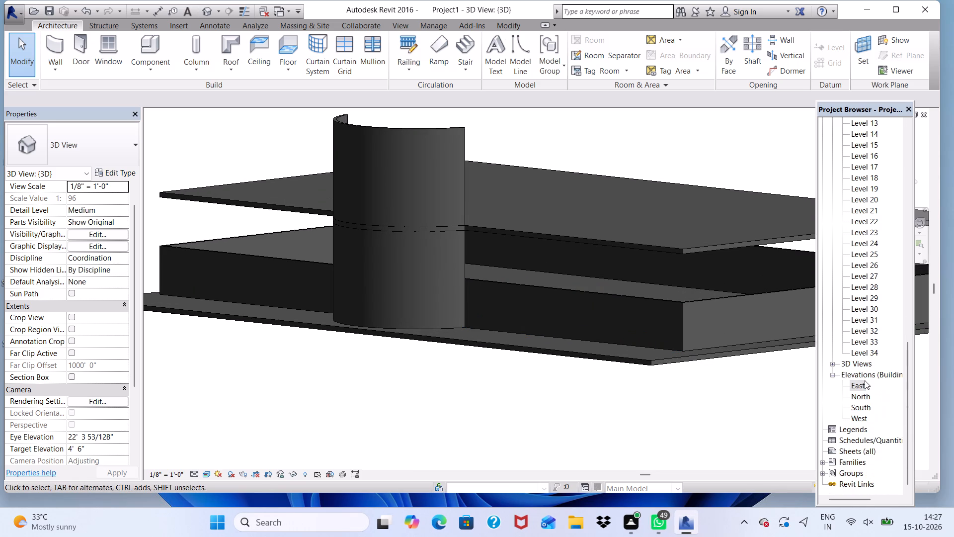
# Open the East building elevation at the Level 4 floor beside the raised curved wall.
pyautogui.doubleClick(858, 386)
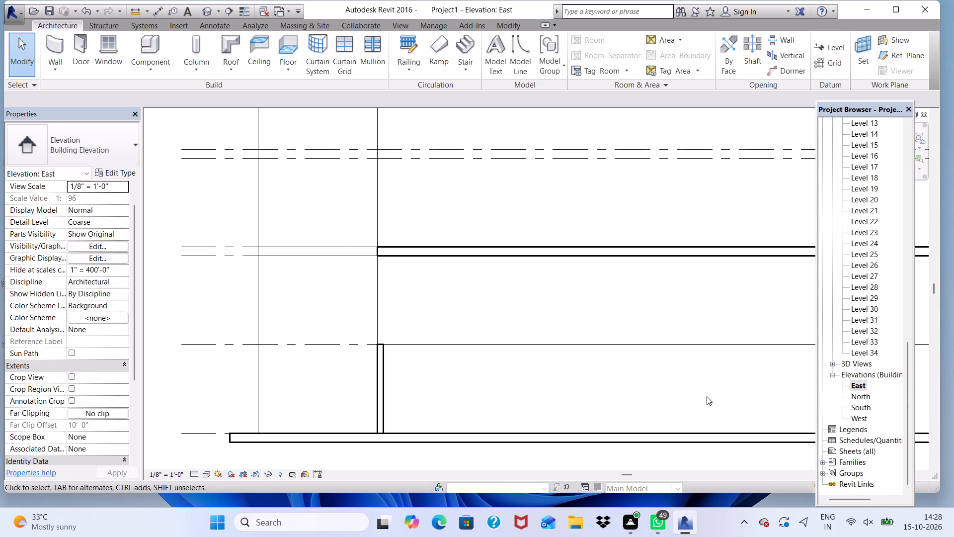
pyautogui.scroll(-4, 459, 297)
pyautogui.scroll(-3, 393, 284)
pyautogui.scroll(3, 450, 274)
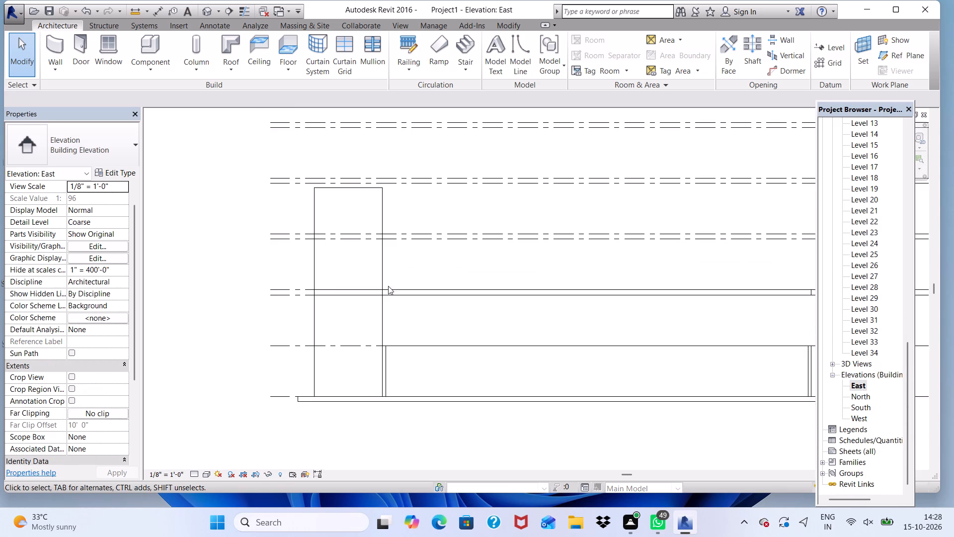
pyautogui.scroll(2, 387, 287)
pyautogui.scroll(-5, 384, 289)
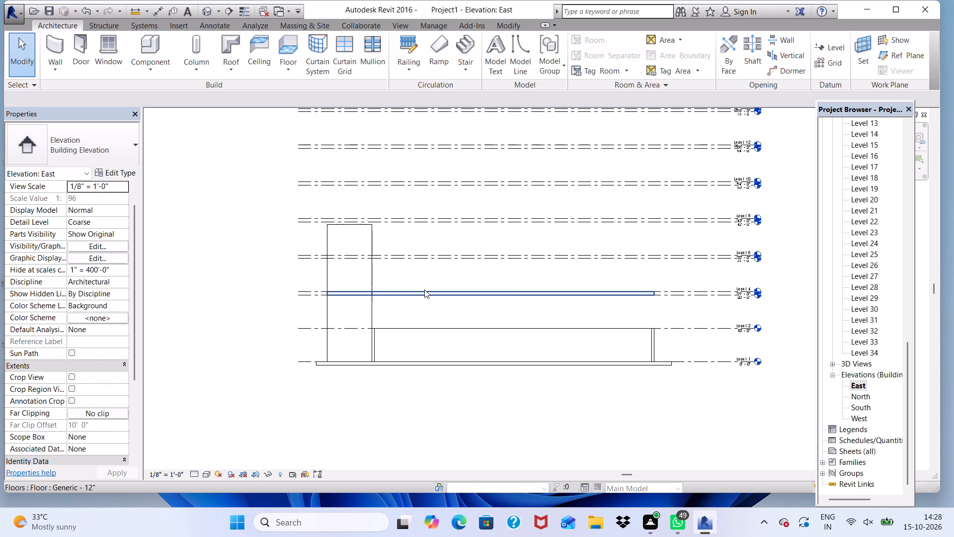
pyautogui.scroll(3, 424, 289)
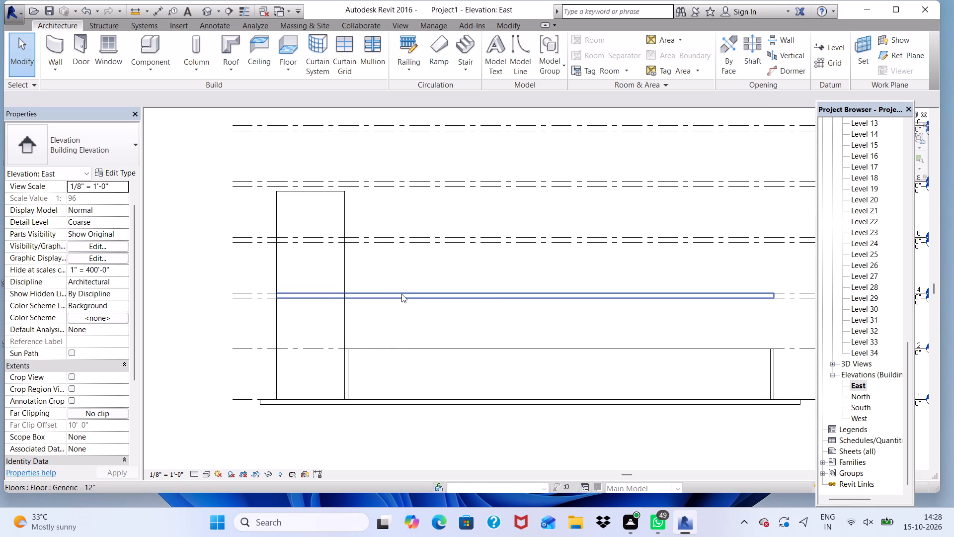
pyautogui.scroll(2, 401, 294)
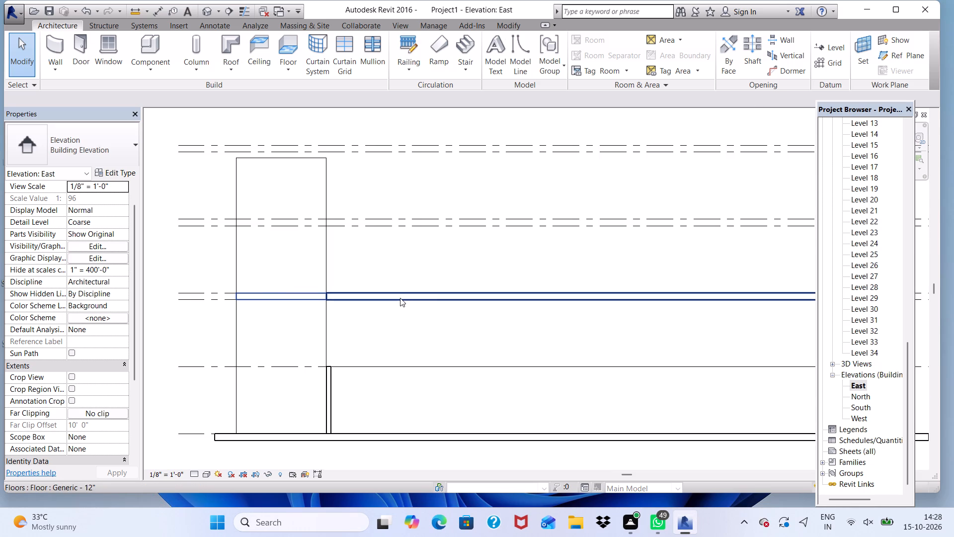
# Copy the Level 4 floor 11' upward at an 80° angle to Level 6 in the East elevation.
pyautogui.click(400, 297)
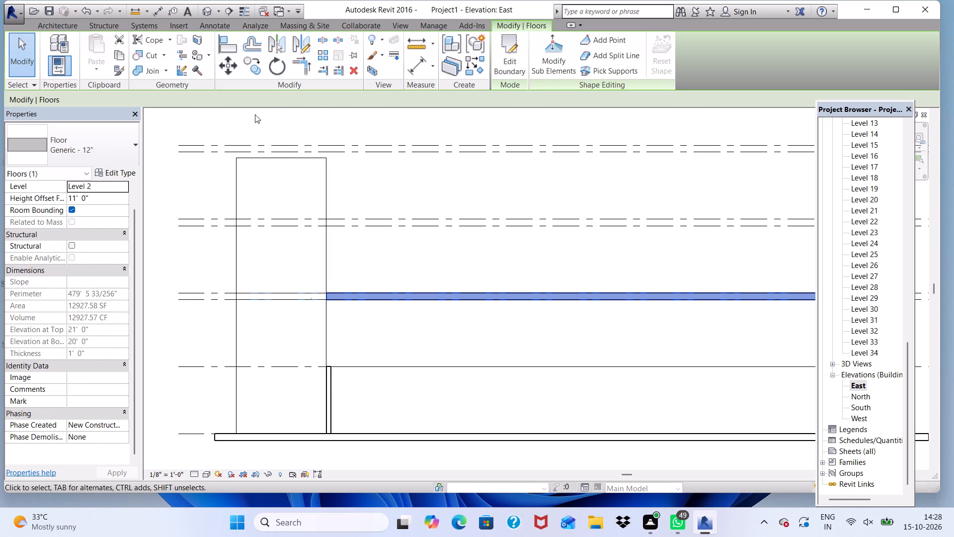
pyautogui.scroll(-1, 332, 105)
pyautogui.click(251, 64)
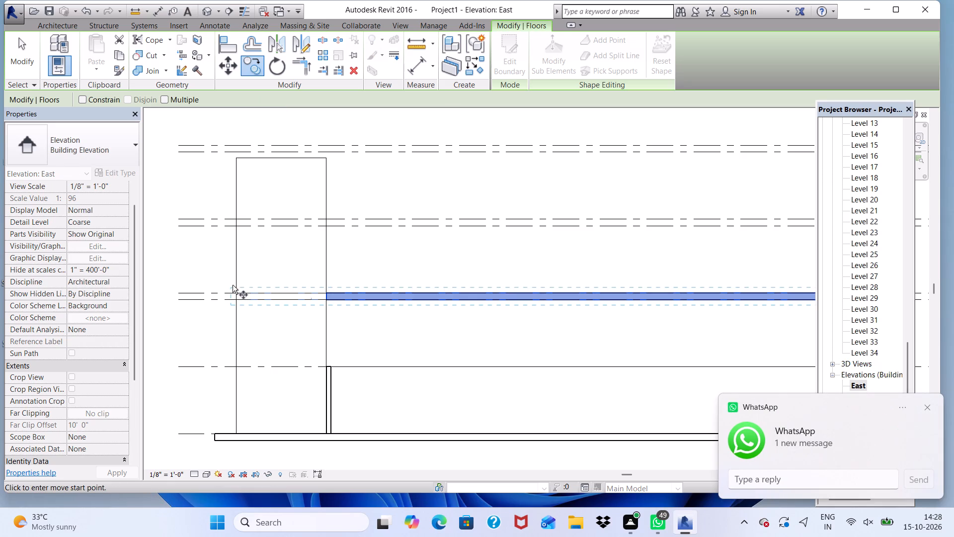
pyautogui.click(232, 285)
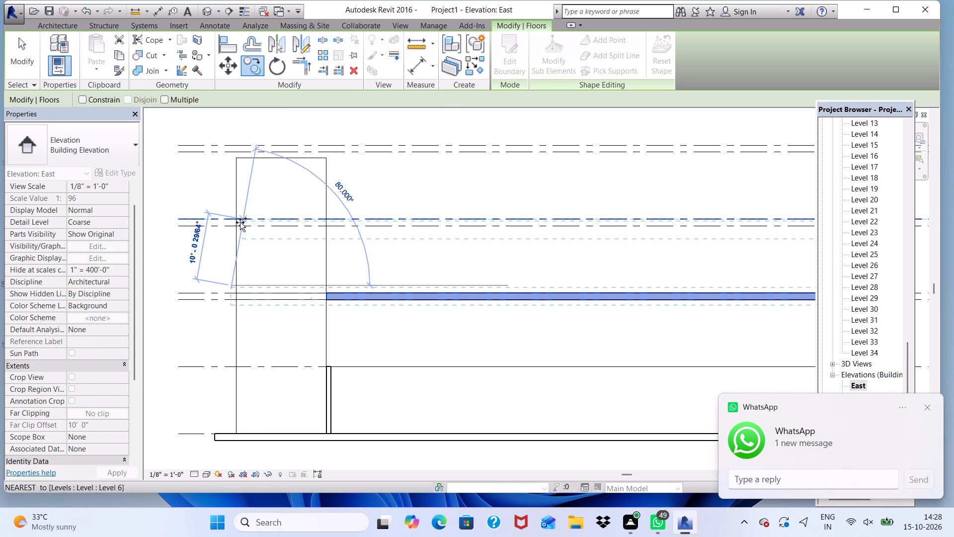
pyautogui.write("11'")
pyautogui.press('Return')
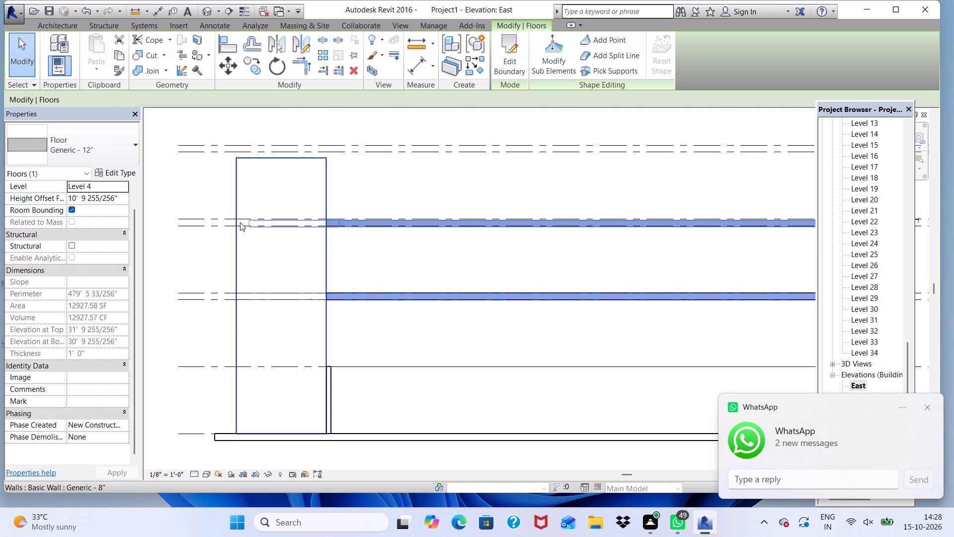
# Copy the Level 6 floor 11' vertically up to Level 8, with the Multiple option enabled.
pyautogui.scroll(-6, 240, 222)
pyautogui.scroll(4, 270, 246)
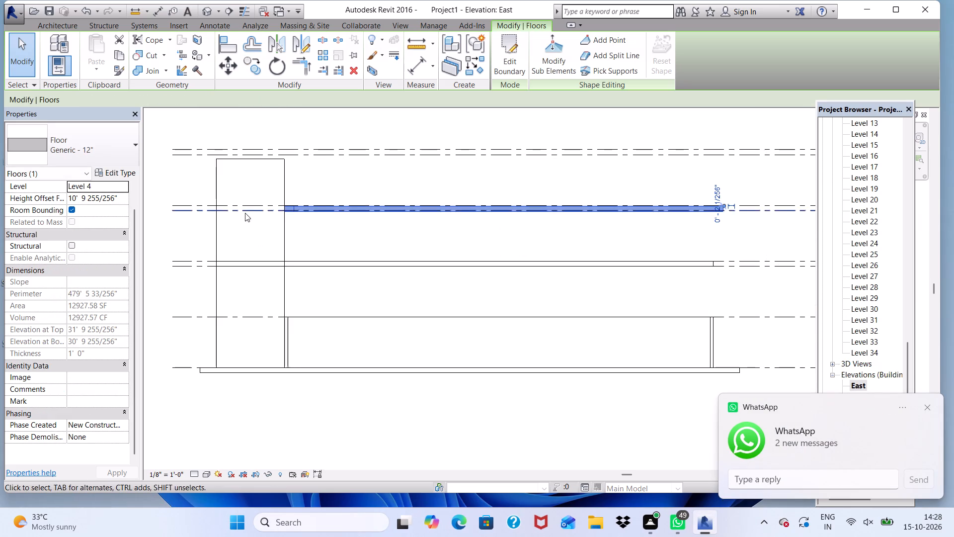
pyautogui.scroll(1, 245, 213)
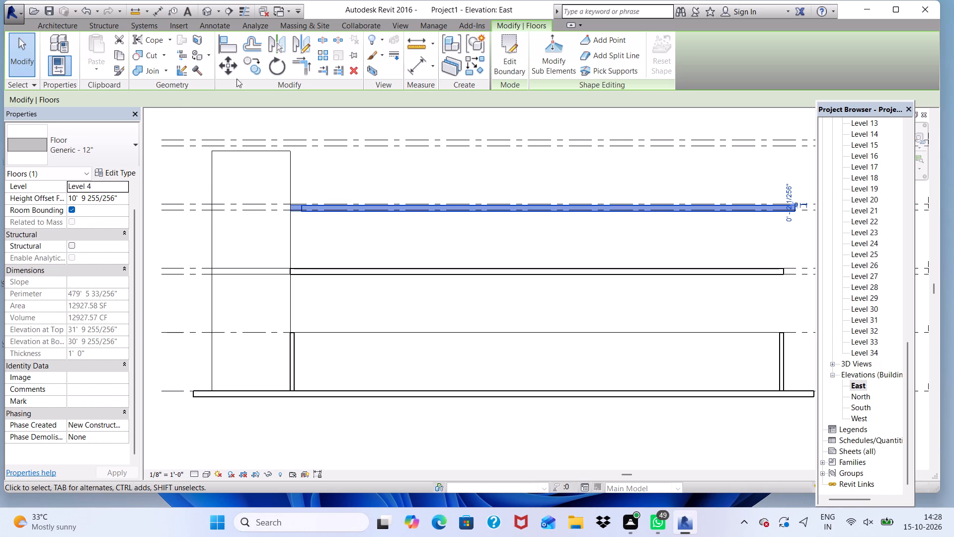
pyautogui.click(252, 56)
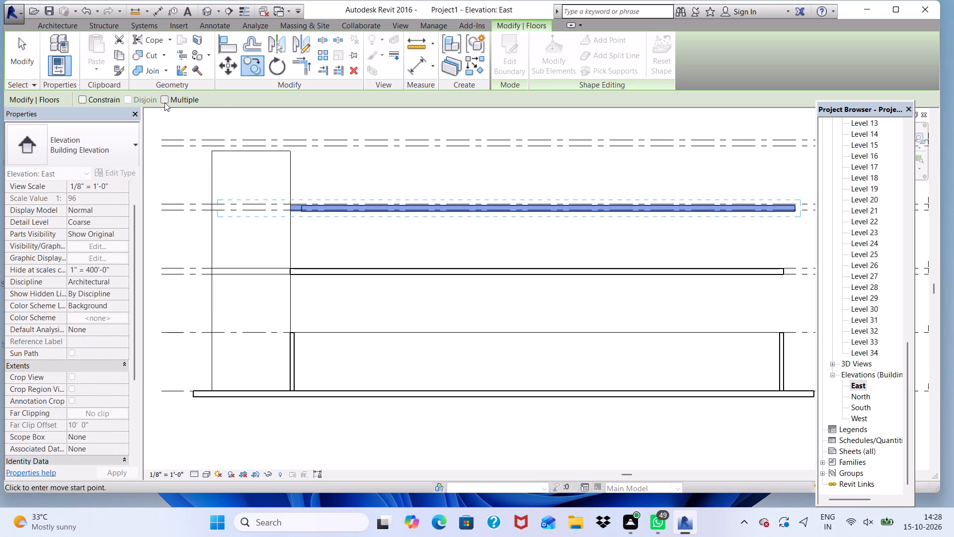
pyautogui.click(163, 97)
pyautogui.click(217, 198)
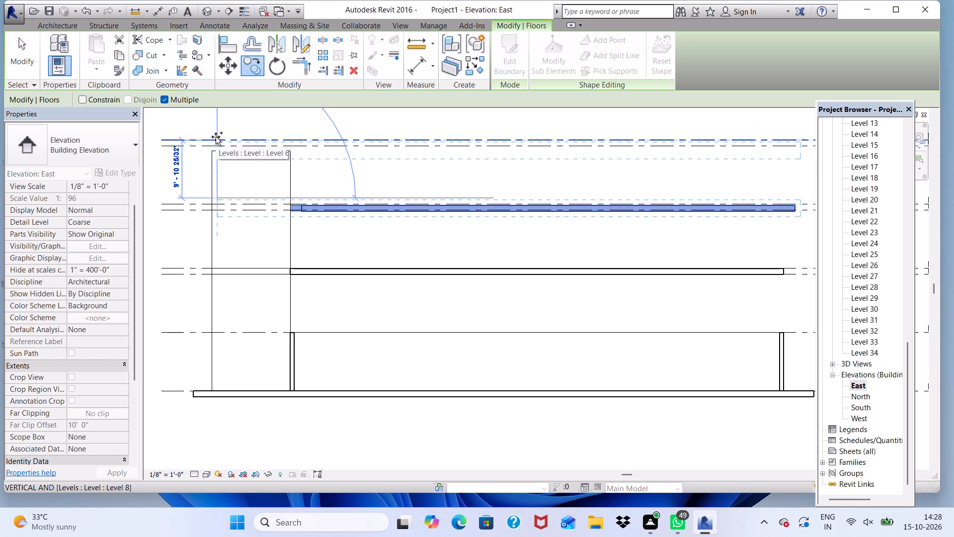
pyautogui.write("11'")
pyautogui.press('Return')
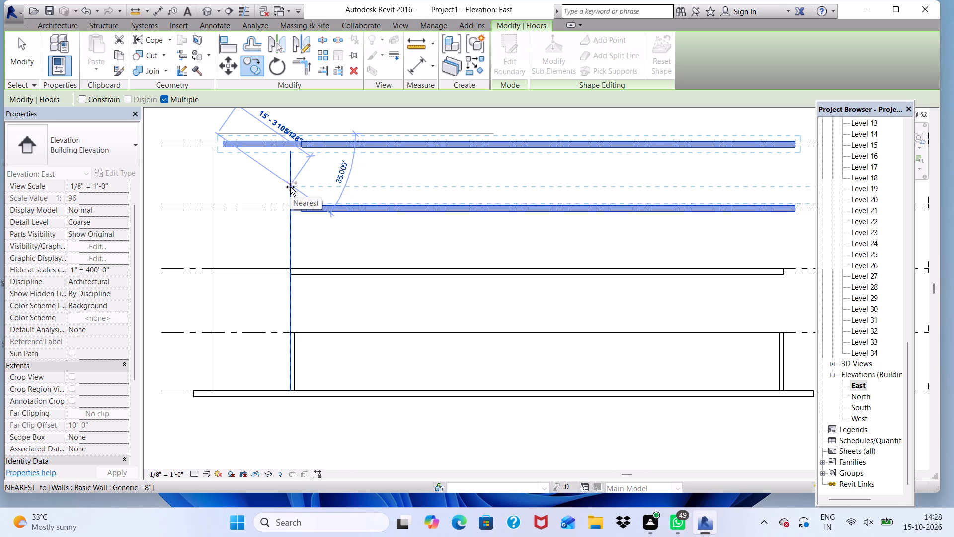
# Place another copy of the floor 11' above Level 8, at Level 10.
pyautogui.scroll(-5, 381, 244)
pyautogui.scroll(2, 320, 200)
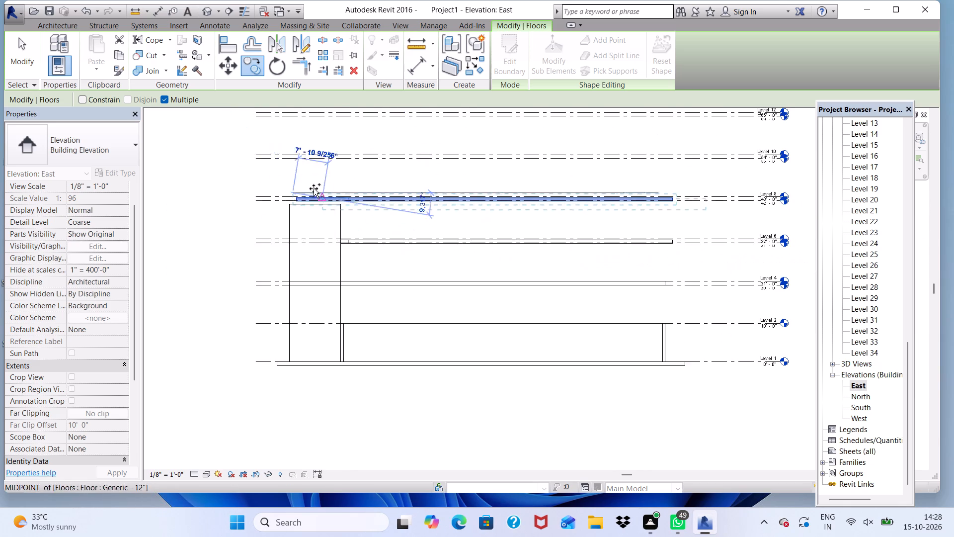
pyautogui.scroll(2, 300, 159)
pyautogui.write("11'")
pyautogui.press('Return')
# Place another copy of the floor 11' above Level 10, at Level 12.
pyautogui.scroll(-4, 346, 281)
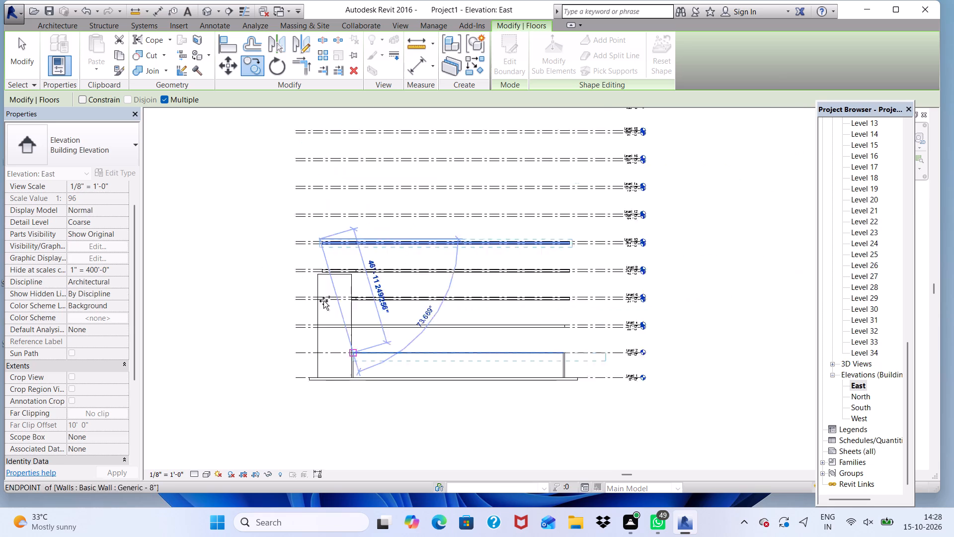
pyautogui.scroll(-4, 323, 301)
pyautogui.scroll(2, 338, 195)
pyautogui.scroll(5, 312, 241)
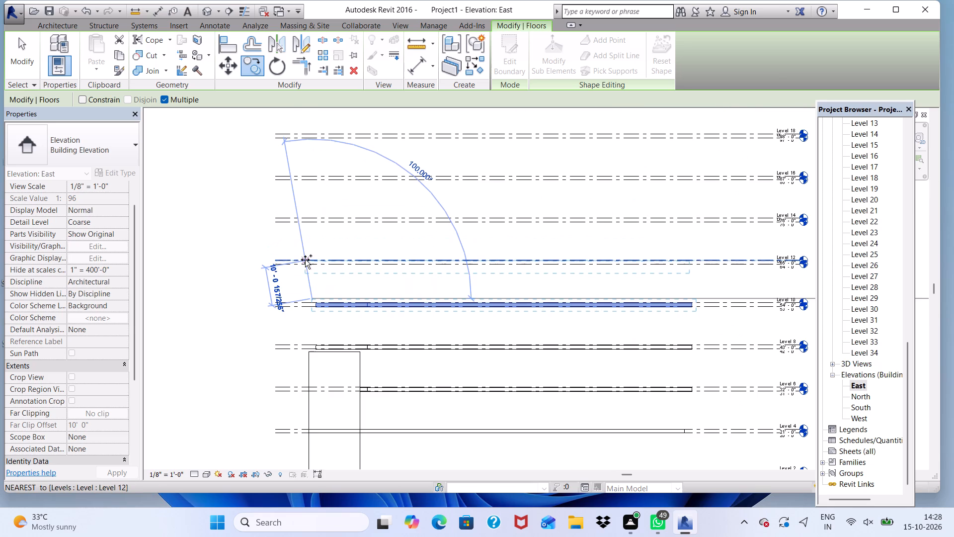
pyautogui.write("11'")
pyautogui.press('Return')
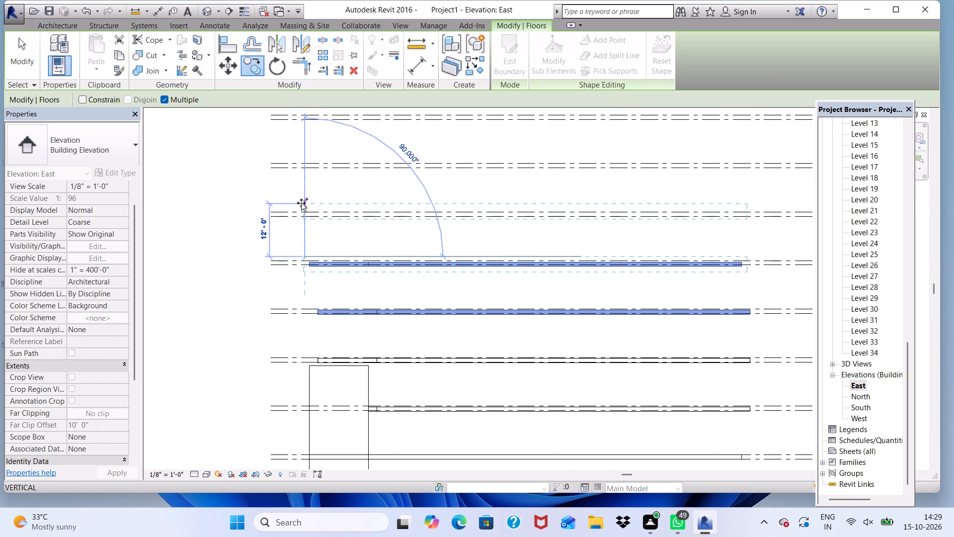
# Place three more floor copies, each 11' above the previous one, at Level 14, Level 16 and Level 18.
pyautogui.write('11')
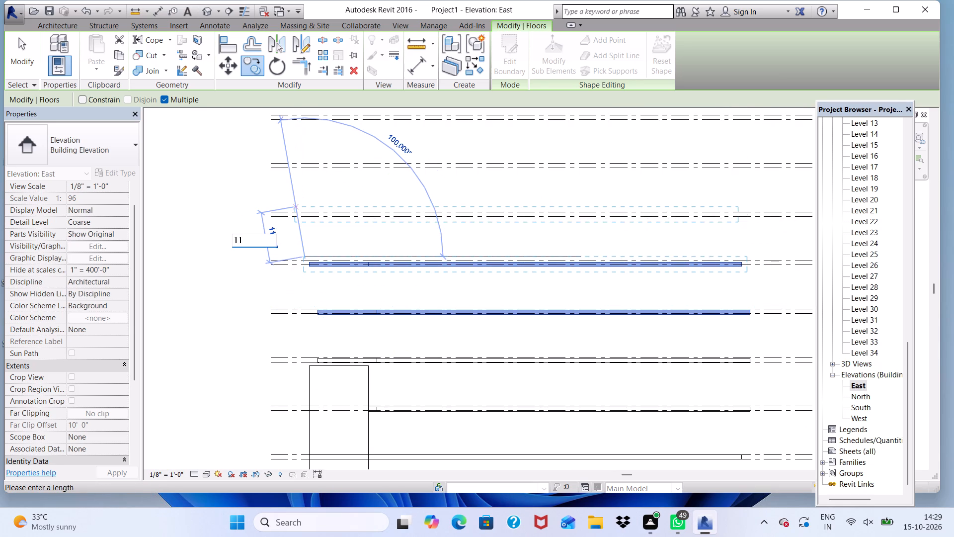
pyautogui.press("'")
pyautogui.press('Return')
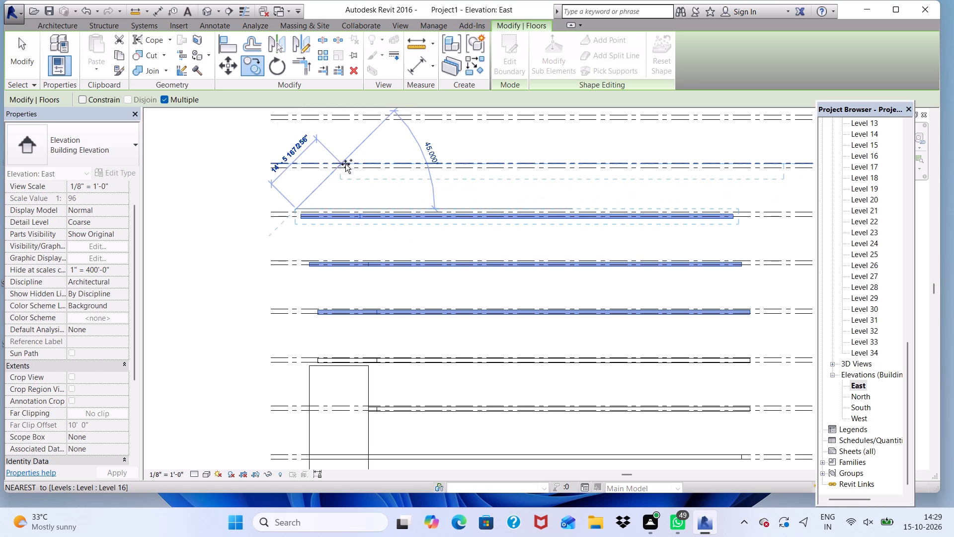
pyautogui.write("11'")
pyautogui.press('Return')
pyautogui.scroll(-7, 366, 288)
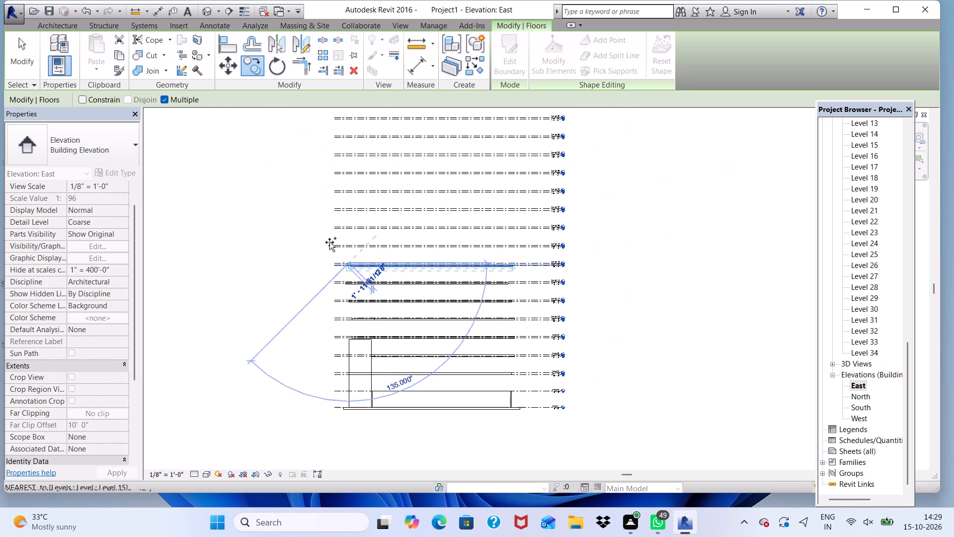
pyautogui.scroll(2, 330, 239)
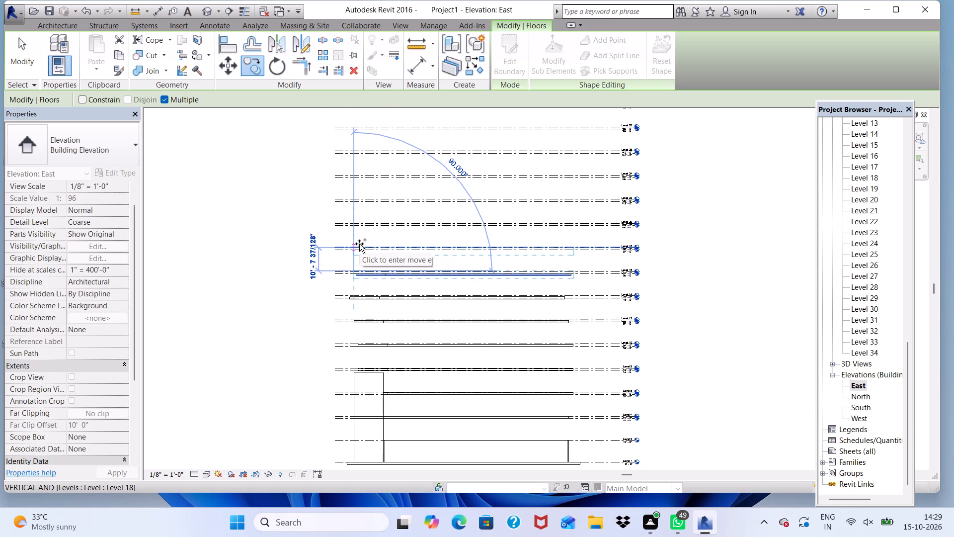
pyautogui.write("11'")
pyautogui.press('Return')
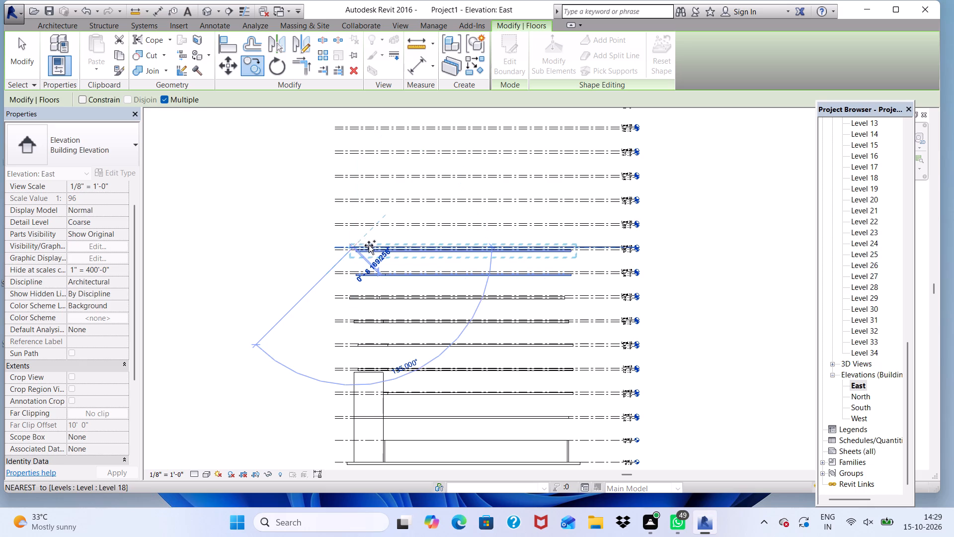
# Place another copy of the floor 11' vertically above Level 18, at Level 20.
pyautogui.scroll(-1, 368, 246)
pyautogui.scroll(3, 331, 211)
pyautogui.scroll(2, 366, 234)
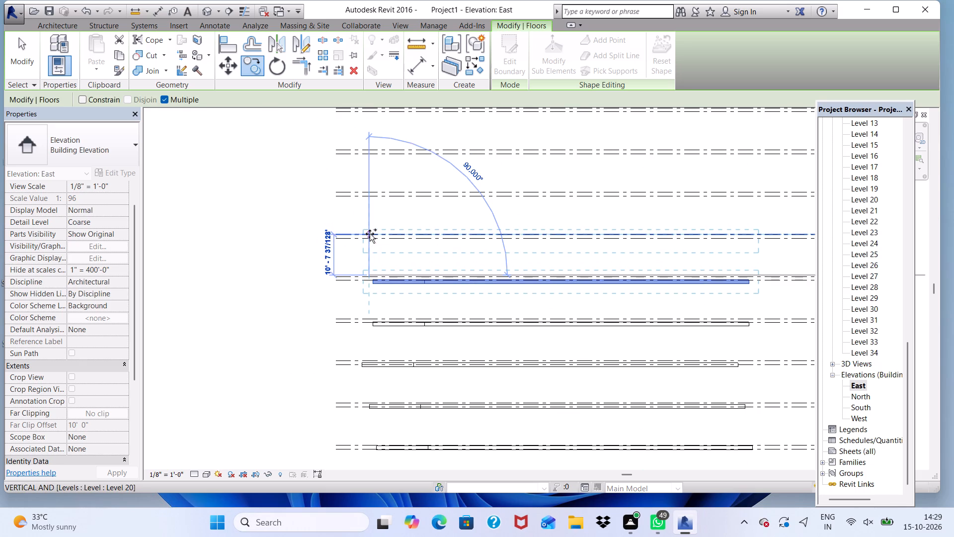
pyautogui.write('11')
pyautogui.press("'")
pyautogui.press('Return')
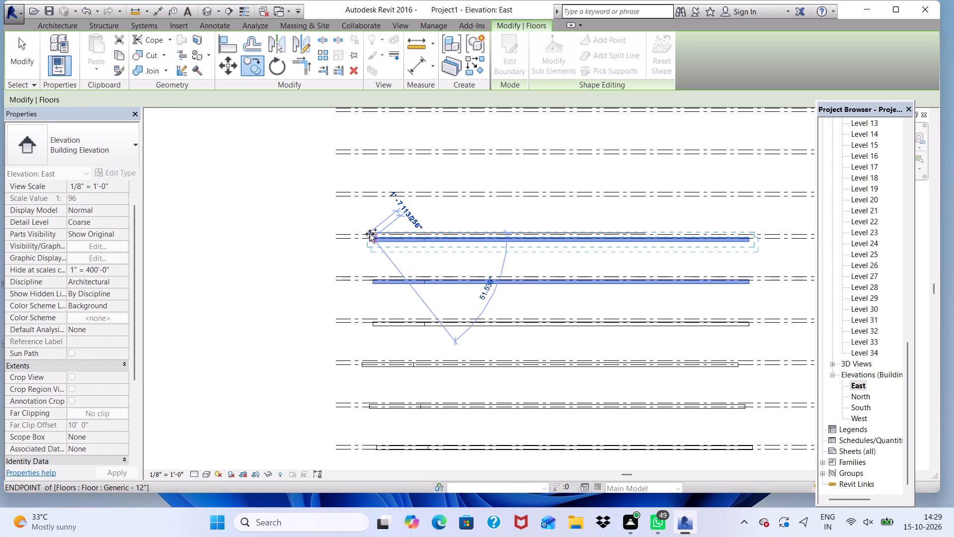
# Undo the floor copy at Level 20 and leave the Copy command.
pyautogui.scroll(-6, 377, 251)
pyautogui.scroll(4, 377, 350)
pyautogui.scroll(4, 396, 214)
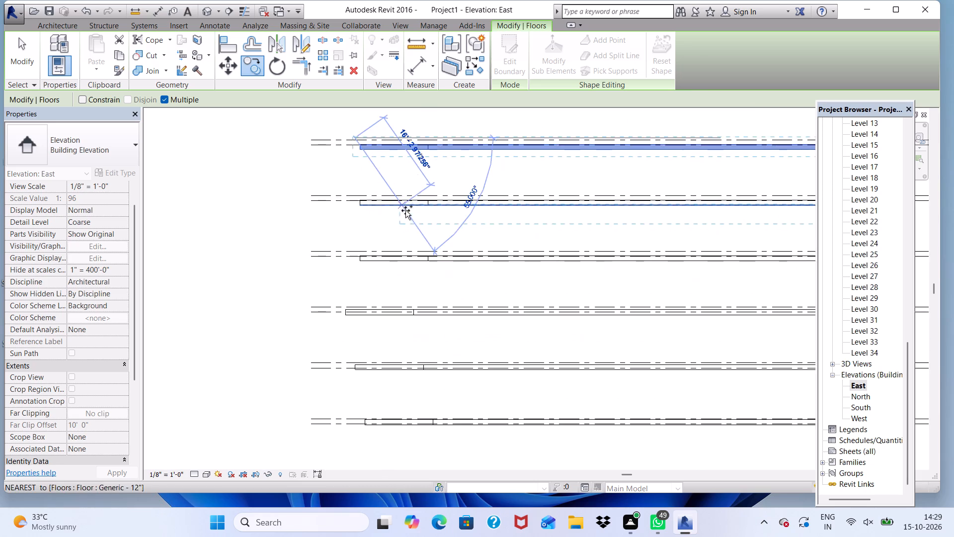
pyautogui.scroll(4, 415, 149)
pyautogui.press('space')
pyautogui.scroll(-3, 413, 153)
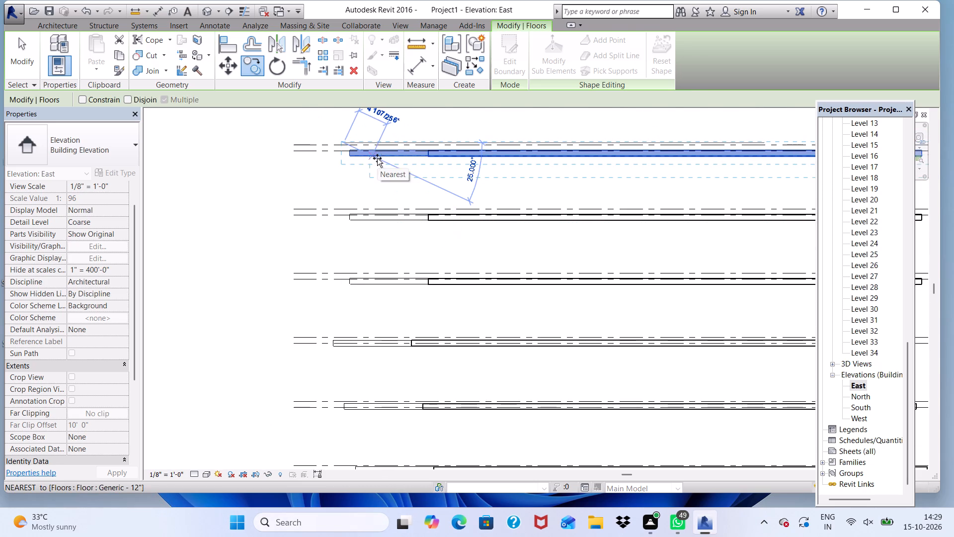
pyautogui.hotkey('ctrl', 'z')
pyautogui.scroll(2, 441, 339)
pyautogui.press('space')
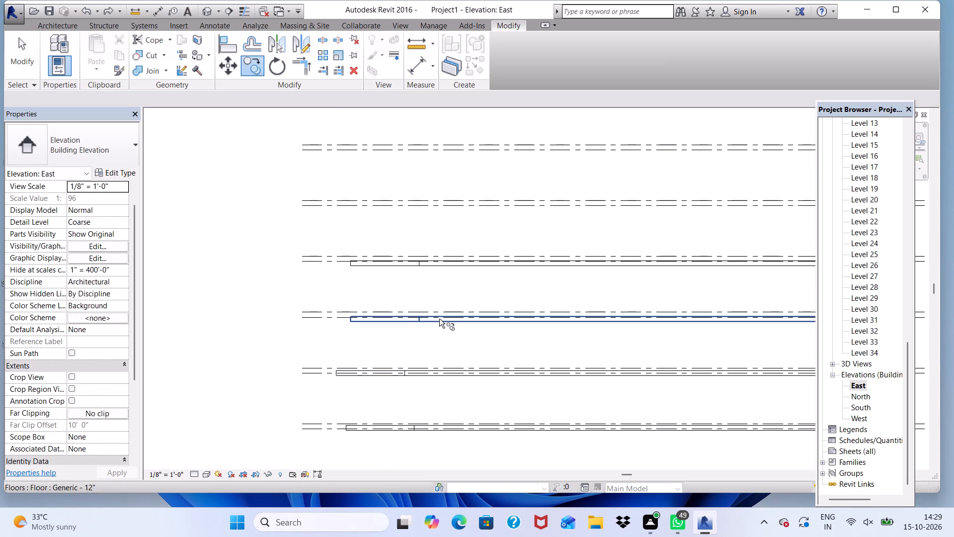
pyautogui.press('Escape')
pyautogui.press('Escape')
# Nudge the floor at Level 12 upward by 4" to line it up with the level line.
pyautogui.scroll(-4, 429, 305)
pyautogui.scroll(5, 434, 335)
pyautogui.scroll(-3, 434, 337)
pyautogui.scroll(2, 429, 443)
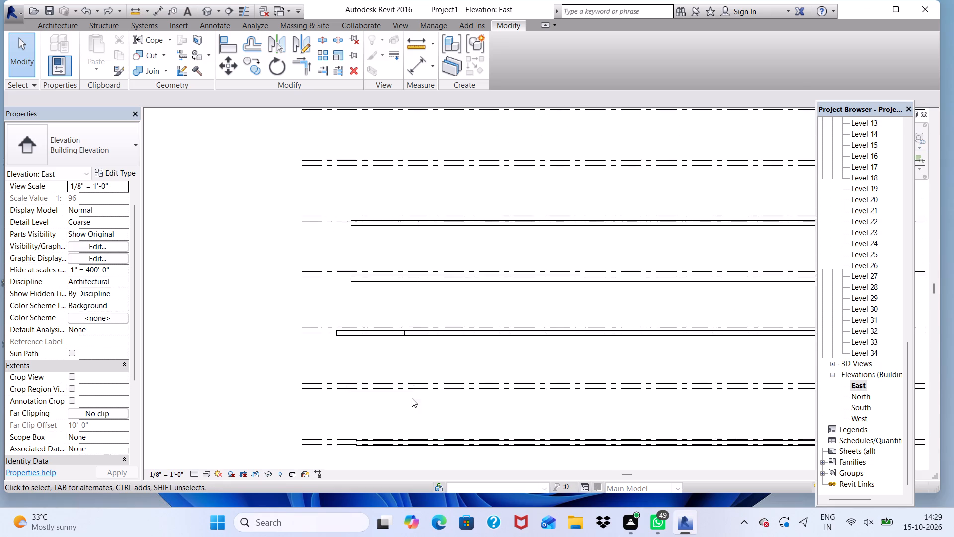
pyautogui.scroll(10, 408, 388)
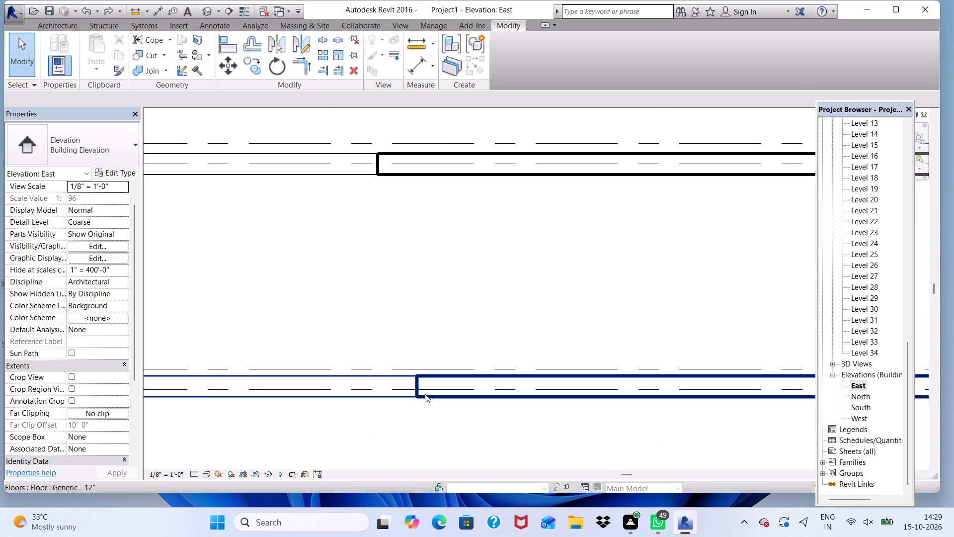
pyautogui.click(425, 394)
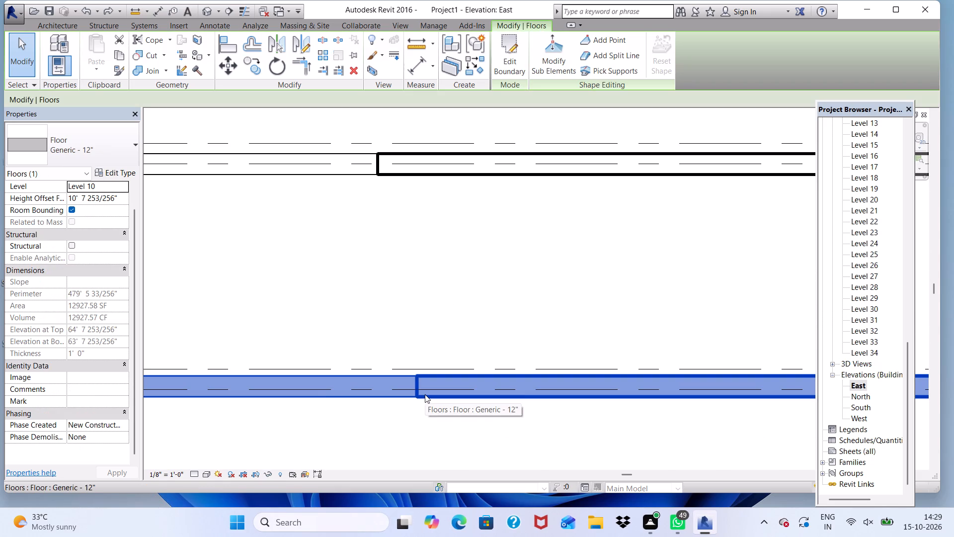
pyautogui.press('Up')
pyautogui.press('Up')
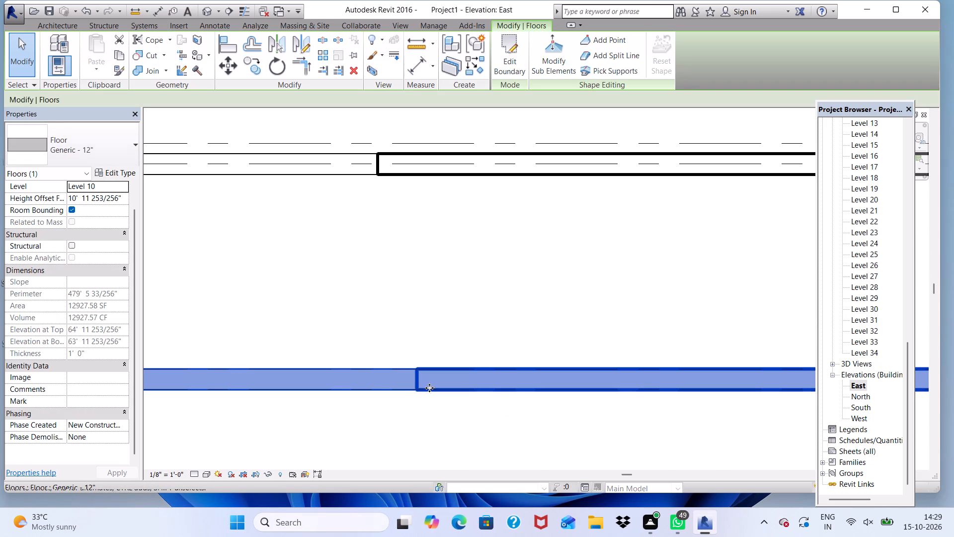
# Nudge the floor at Level 14 upward by 6" to line it up with the level line.
pyautogui.click(419, 172)
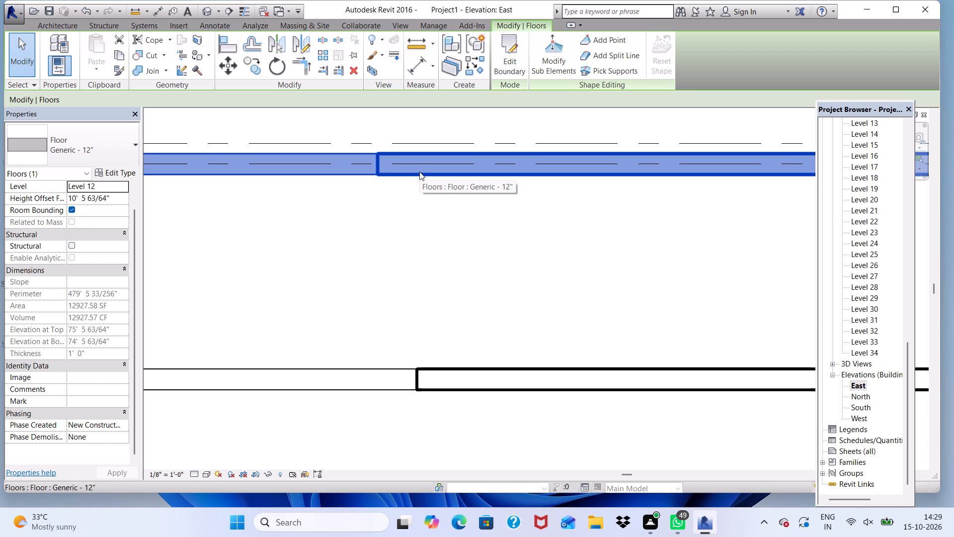
pyautogui.press('Up')
pyautogui.press('Up')
pyautogui.press('Up')
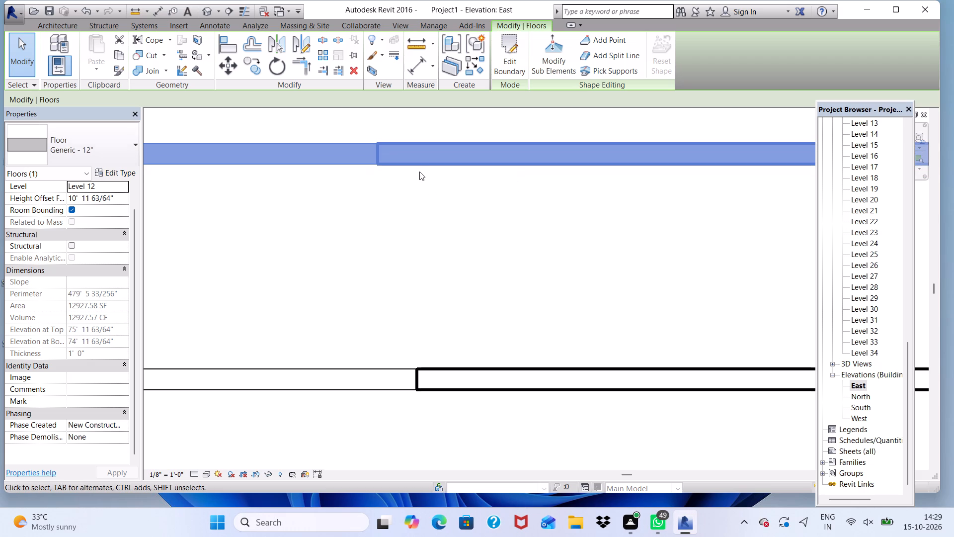
# Examine how the copied floors line up with their level lines in the East elevation.
pyautogui.scroll(1, 407, 138)
pyautogui.scroll(-1, 407, 138)
pyautogui.scroll(1, 407, 138)
pyautogui.scroll(-4, 407, 138)
pyautogui.scroll(1, 407, 138)
pyautogui.scroll(-3, 407, 138)
pyautogui.keyDown('ctrl'); pyautogui.scroll(1, 407, 138); pyautogui.keyUp('ctrl')
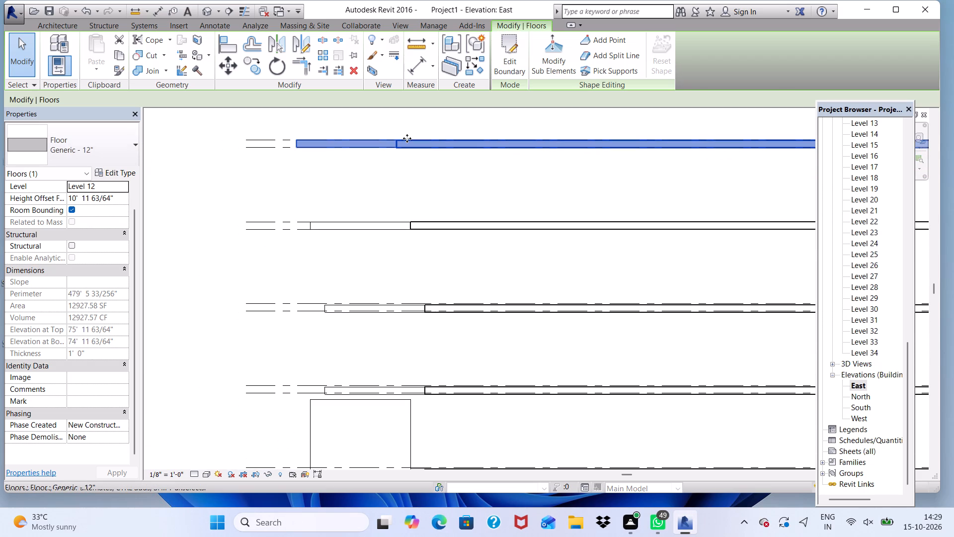
pyautogui.scroll(-1, 407, 138)
pyautogui.scroll(2, 407, 138)
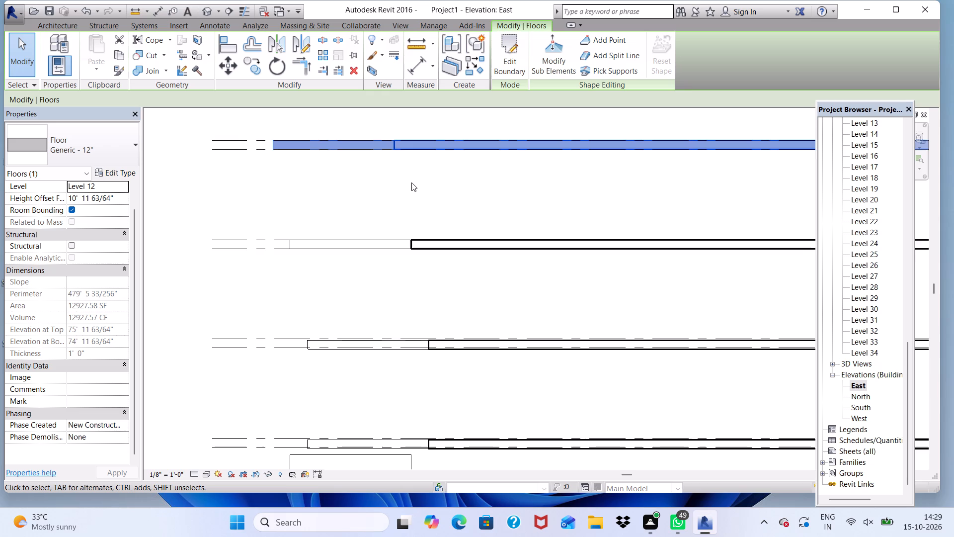
pyautogui.scroll(8, 411, 182)
pyautogui.scroll(-11, 411, 182)
pyautogui.keyDown('ctrl'); pyautogui.scroll(-1, 411, 182); pyautogui.keyUp('ctrl')
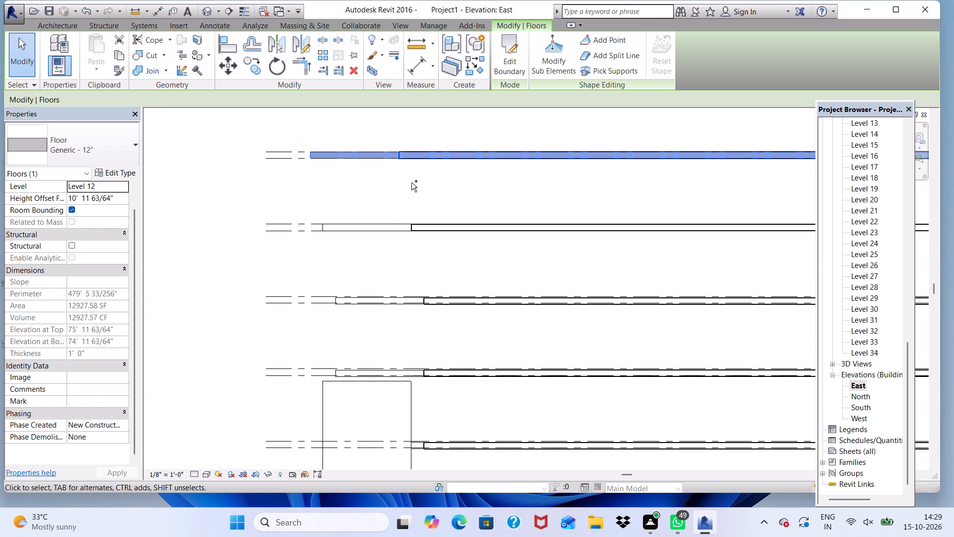
pyautogui.scroll(-14, 411, 182)
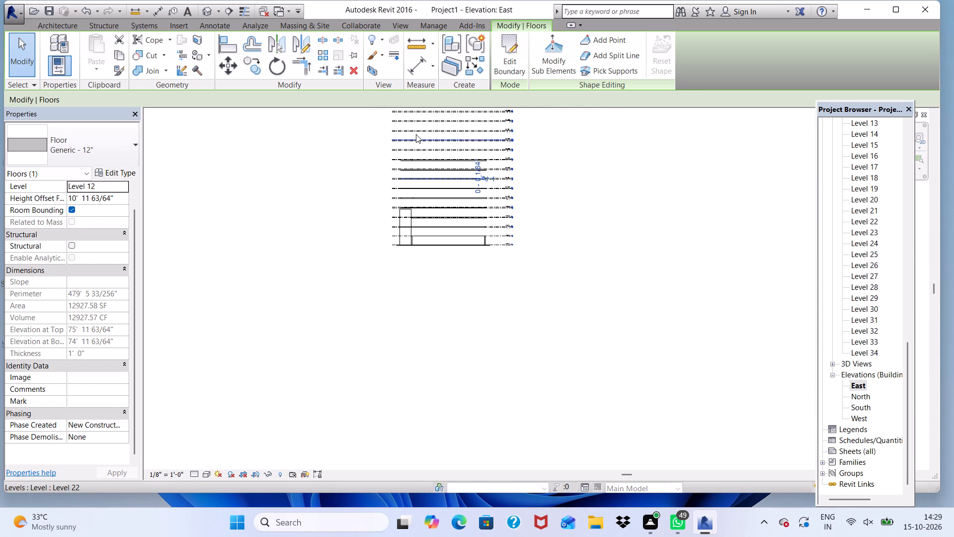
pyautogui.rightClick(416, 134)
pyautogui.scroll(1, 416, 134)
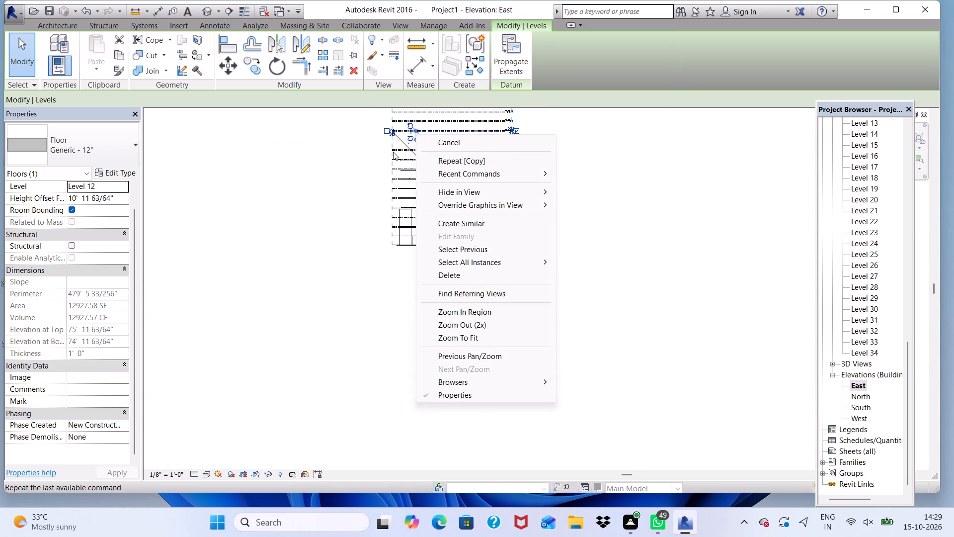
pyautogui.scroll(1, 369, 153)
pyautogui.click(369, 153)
# Nudge the floor at Level 16 upward by about 1' to line it up with the level line.
pyautogui.scroll(10, 463, 151)
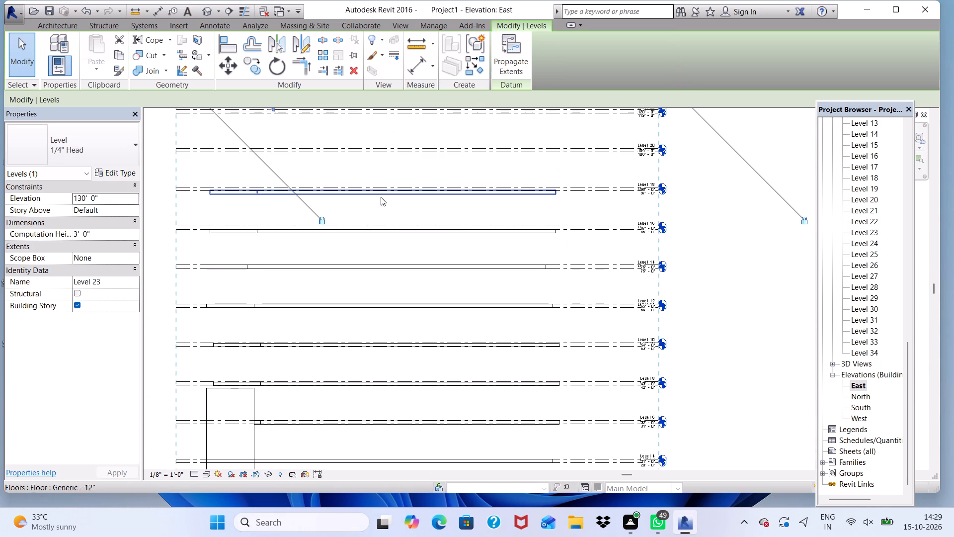
pyautogui.scroll(2, 257, 240)
pyautogui.scroll(-3, 270, 291)
pyautogui.scroll(-1, 244, 353)
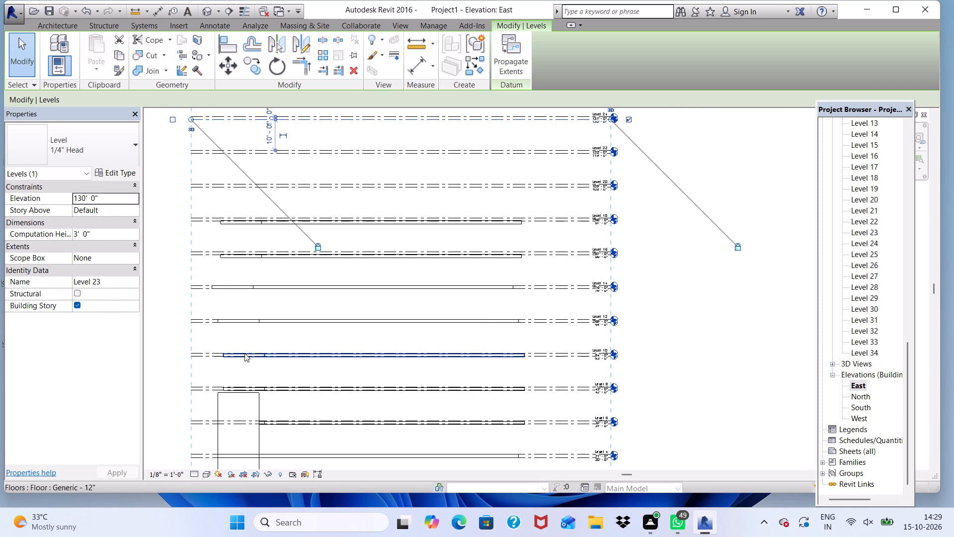
pyautogui.scroll(-1, 275, 358)
pyautogui.scroll(3, 280, 335)
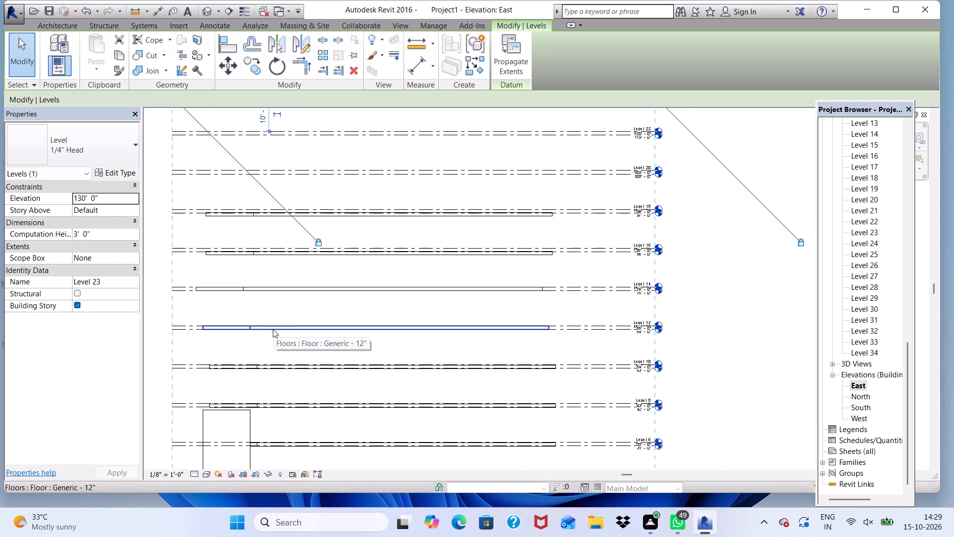
pyautogui.scroll(1, 249, 316)
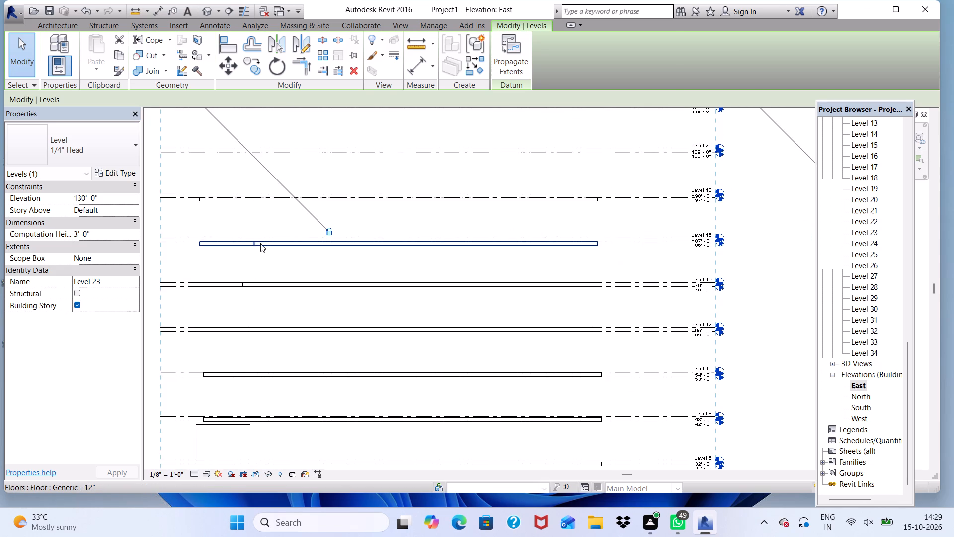
pyautogui.click(260, 243)
pyautogui.press('Up')
pyautogui.press('Up')
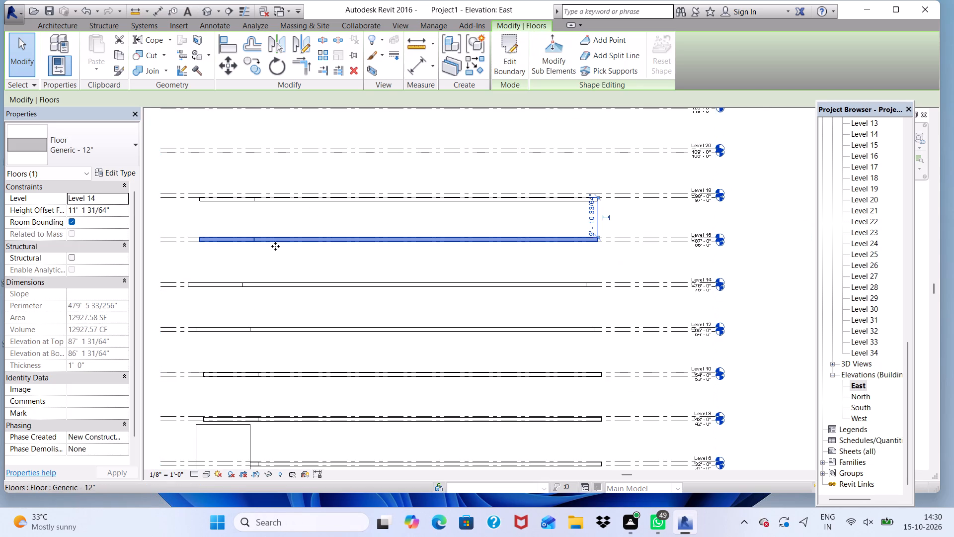
# Nudge the floor at Level 18 upward by about 1' to its level line and clear the selection.
pyautogui.click(370, 201)
pyautogui.press('Up')
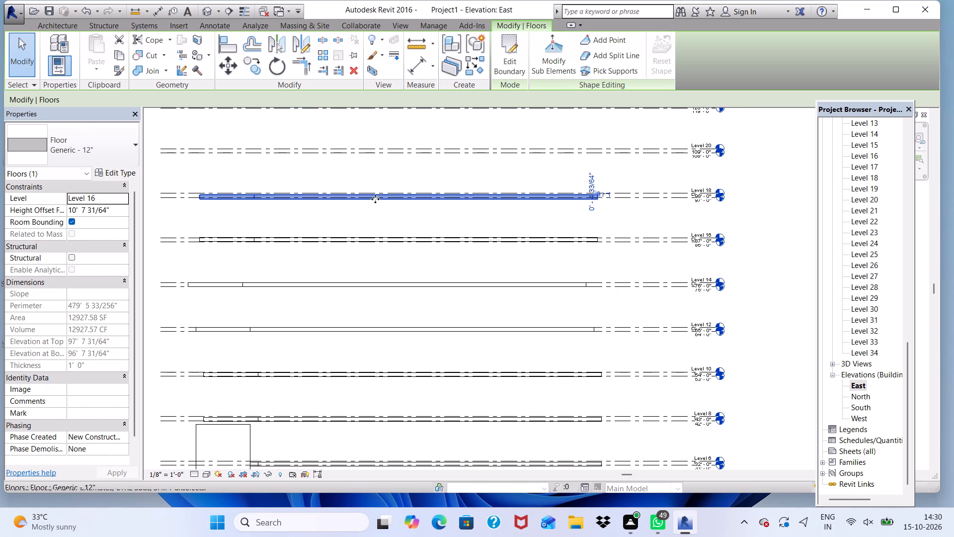
pyautogui.press('Up')
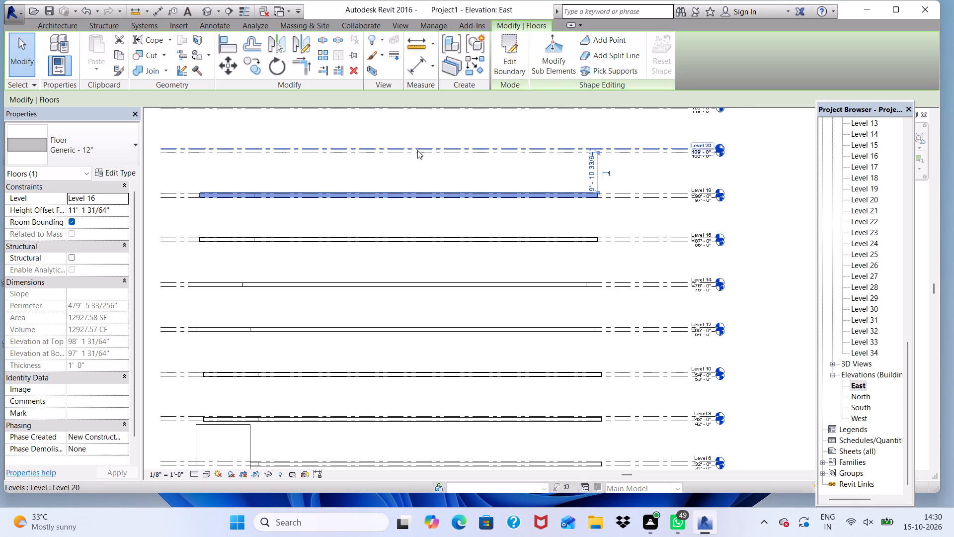
pyautogui.scroll(1, 419, 149)
pyautogui.scroll(-4, 412, 162)
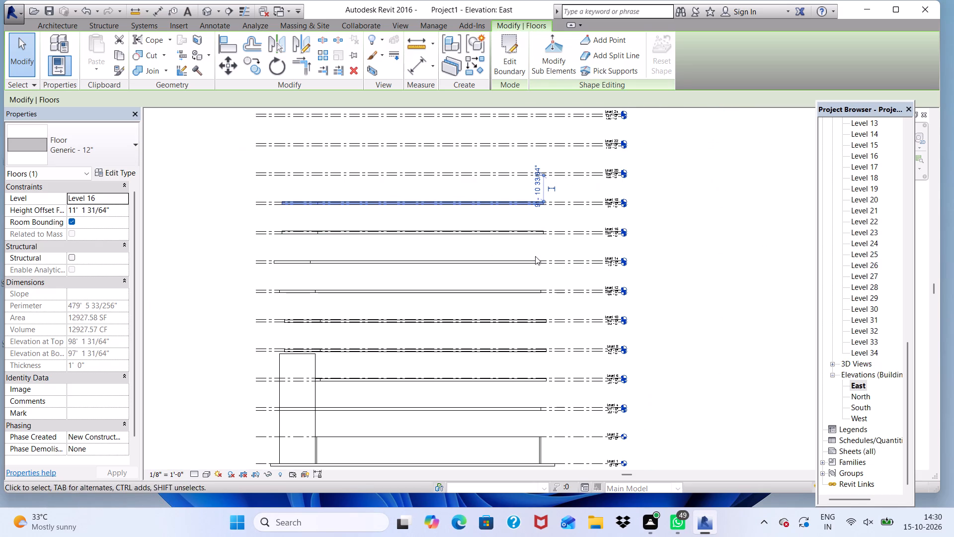
pyautogui.click(682, 287)
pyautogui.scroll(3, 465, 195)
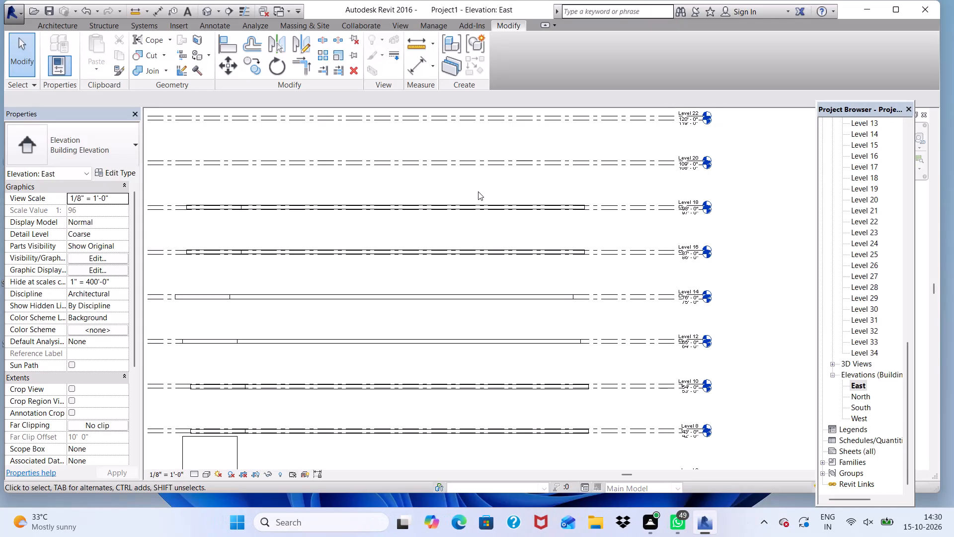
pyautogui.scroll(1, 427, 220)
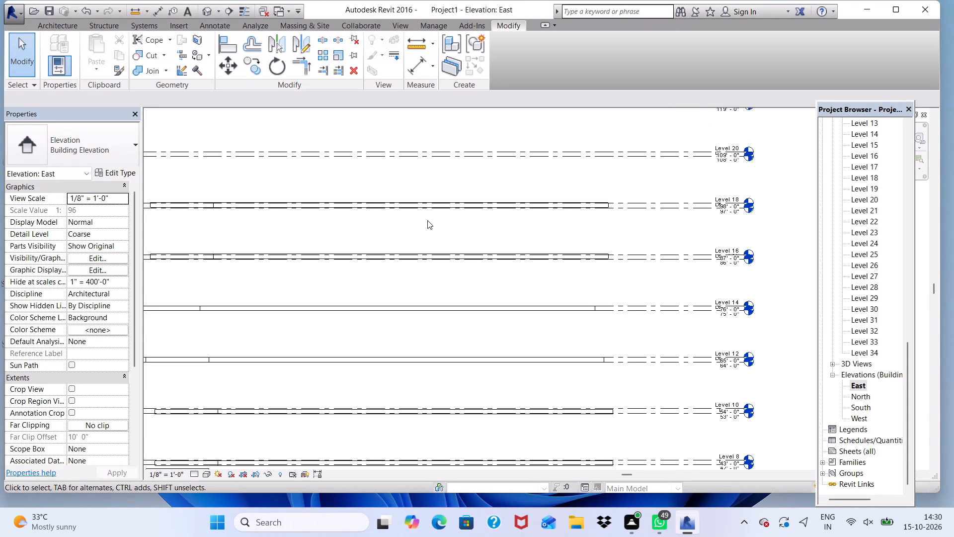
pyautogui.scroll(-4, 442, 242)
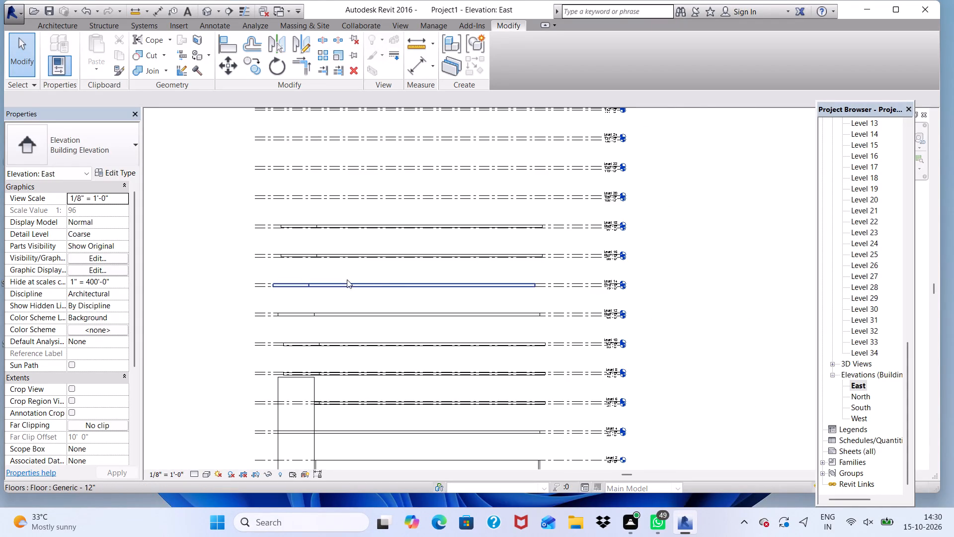
# Copy the floor at Level 18 upward by 11' to Level 20, with multiple copies enabled.
pyautogui.scroll(6, 346, 335)
pyautogui.scroll(-4, 335, 309)
pyautogui.scroll(3, 341, 180)
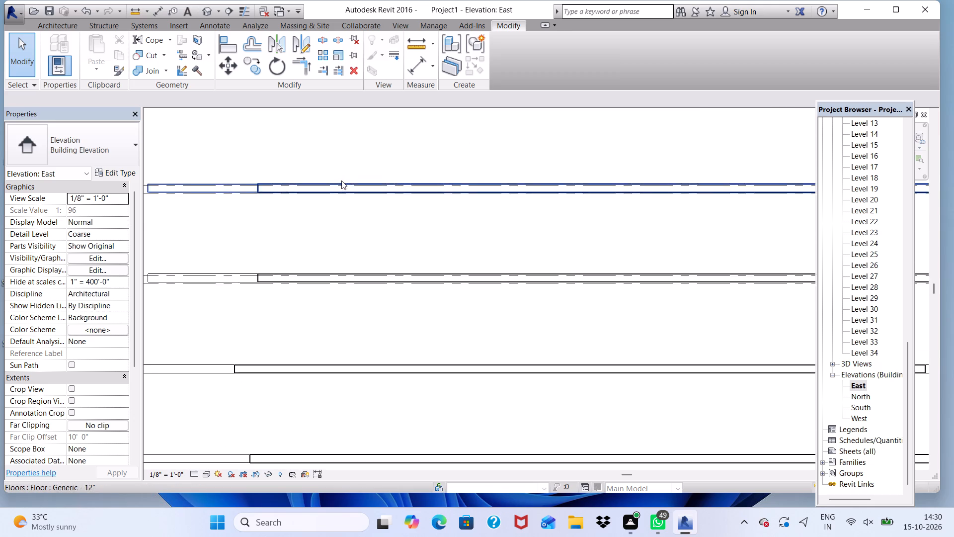
pyautogui.scroll(6, 341, 180)
pyautogui.click(335, 189)
pyautogui.scroll(-3, 352, 209)
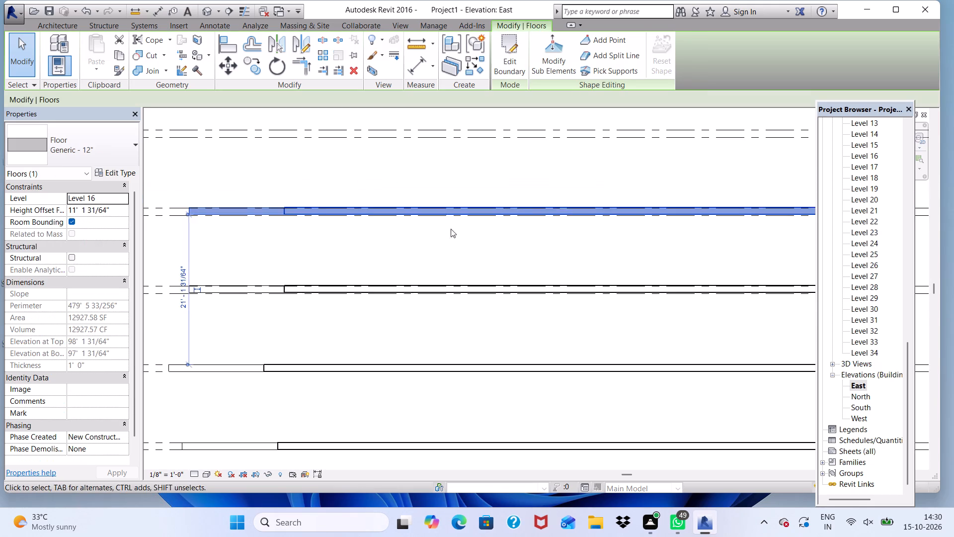
pyautogui.scroll(-5, 451, 229)
pyautogui.click(247, 64)
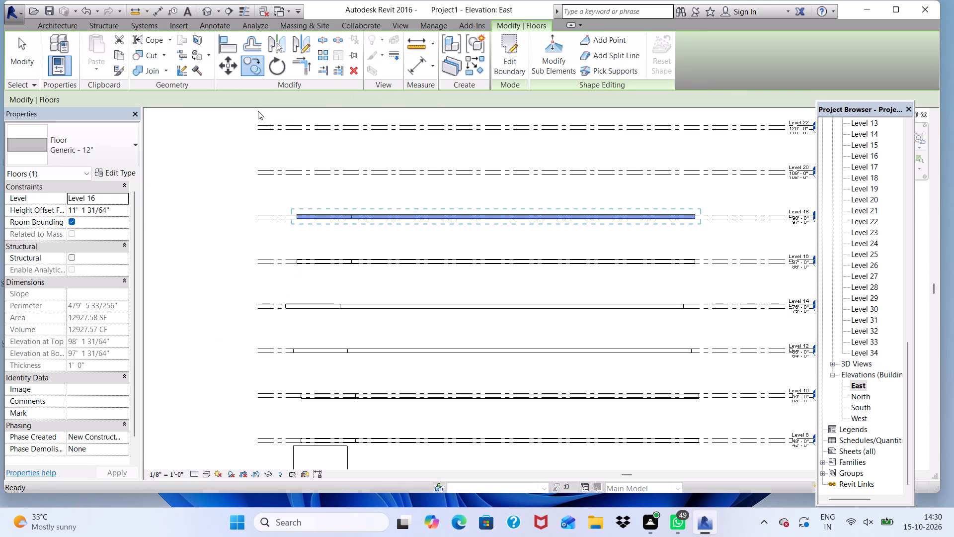
pyautogui.click(292, 209)
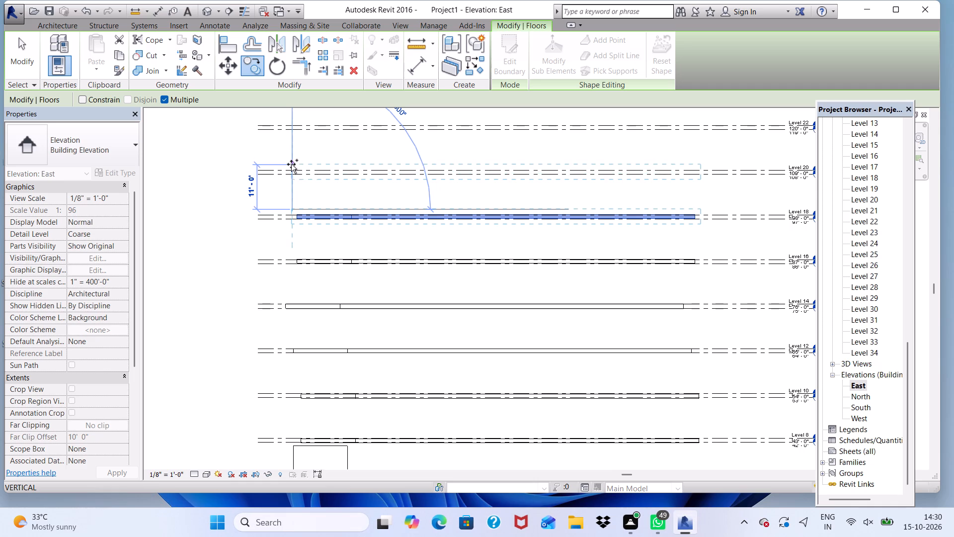
pyautogui.write("11'")
pyautogui.press('Return')
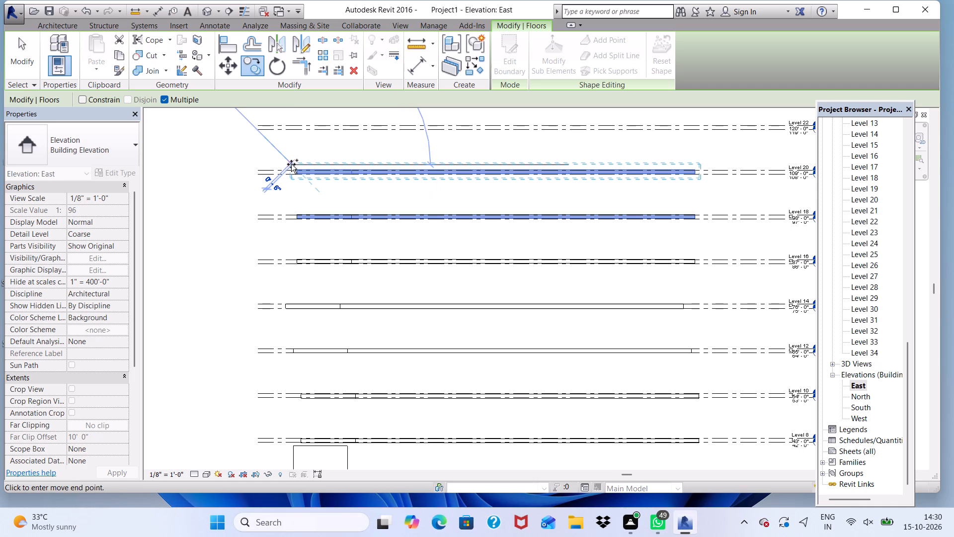
# Place another copy of the floor 11' above Level 20, at Level 22.
pyautogui.scroll(1, 280, 160)
pyautogui.scroll(-7, 261, 164)
pyautogui.scroll(5, 264, 168)
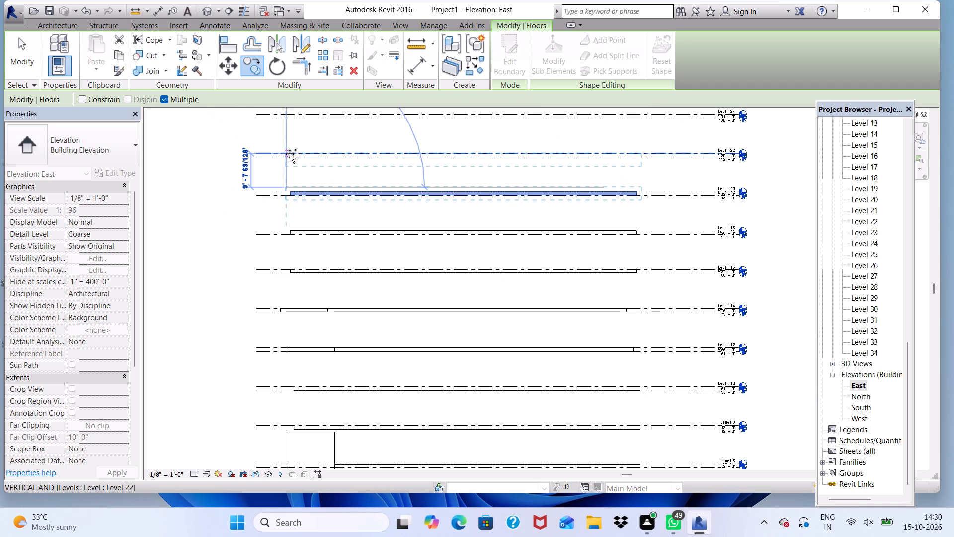
pyautogui.write("11'")
pyautogui.press('Return')
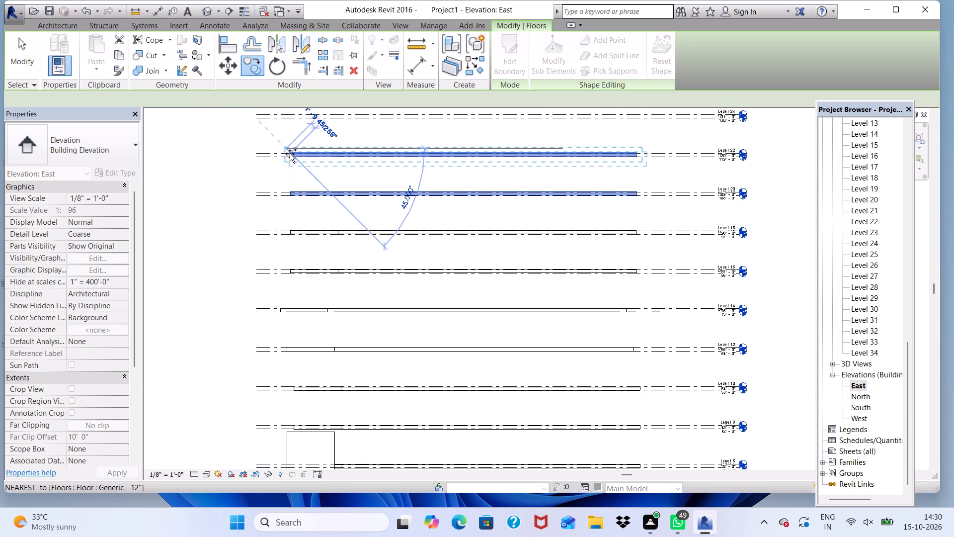
# Place another copy of the floor 11' above the Level 22 floor, at Level 24.
pyautogui.scroll(4, 274, 115)
pyautogui.scroll(-5, 276, 131)
pyautogui.scroll(4, 301, 125)
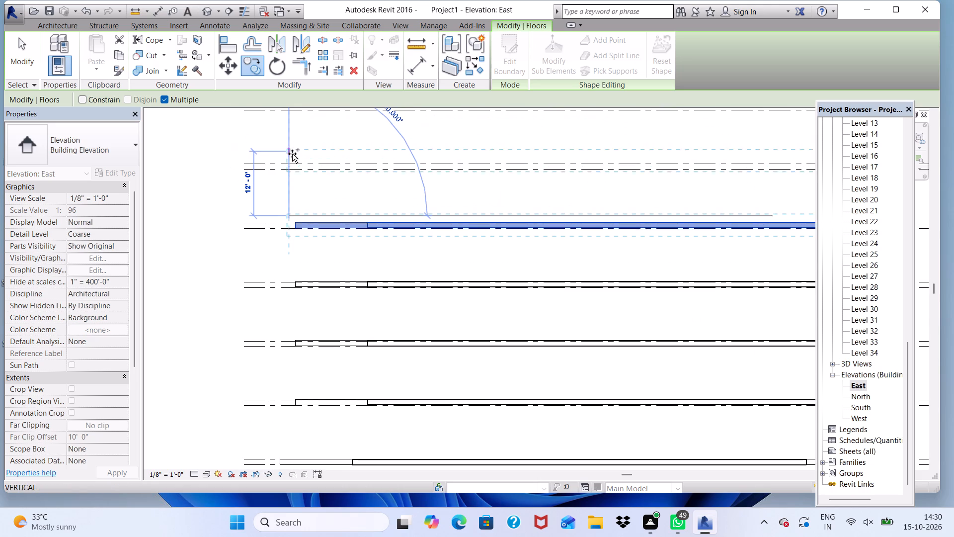
pyautogui.write("11'")
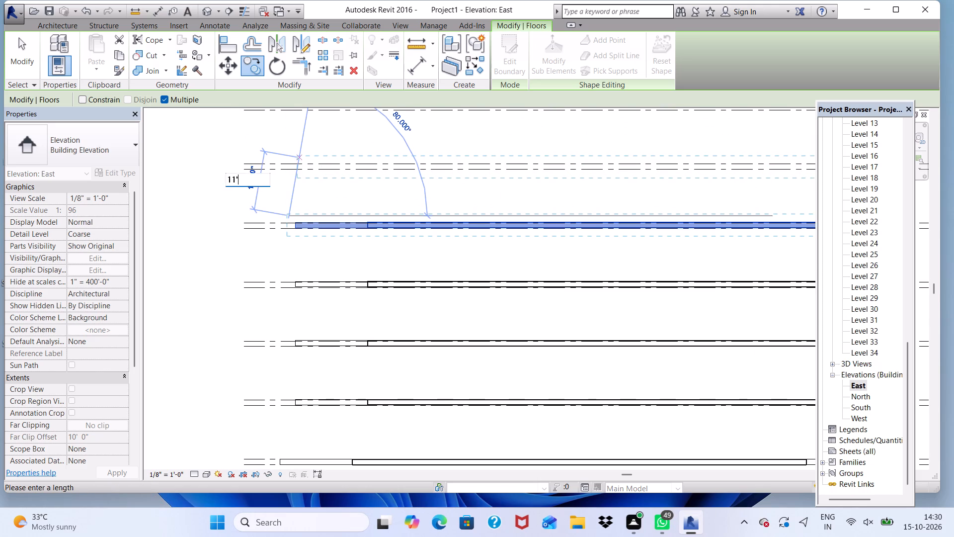
pyautogui.press('Return')
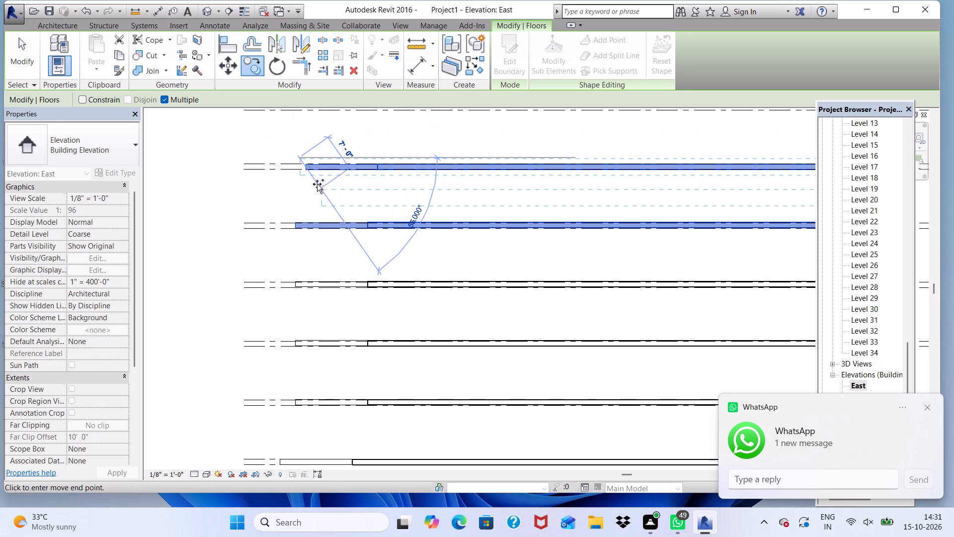
# Place another copy of the floor 11' above the Level 24 floor, at Level 26.
pyautogui.scroll(-4, 296, 176)
pyautogui.scroll(7, 294, 159)
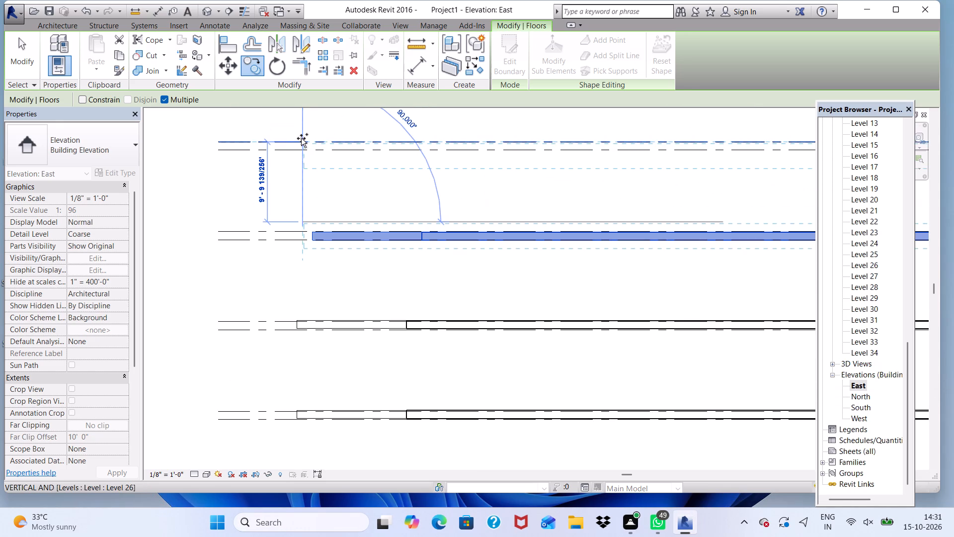
pyautogui.write("11'")
pyautogui.press('Return')
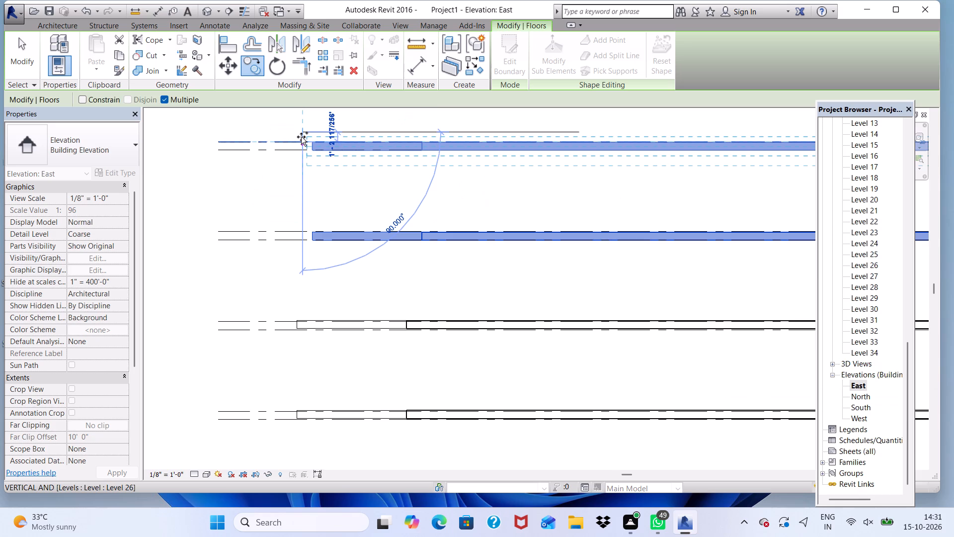
# Place another copy of the floor 11' above the Level 26 floor, at Level 28.
pyautogui.scroll(1, 303, 136)
pyautogui.scroll(-7, 275, 206)
pyautogui.scroll(2, 319, 281)
pyautogui.scroll(3, 288, 136)
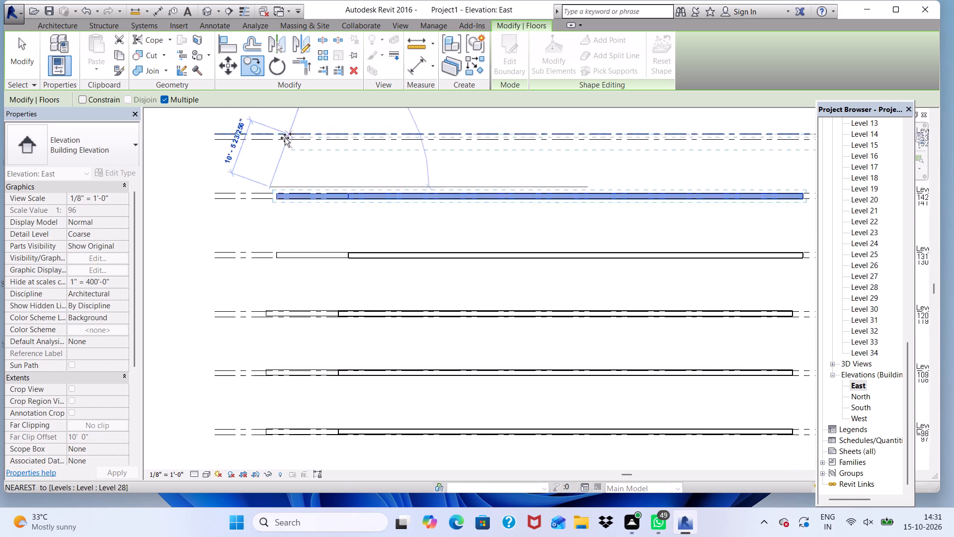
pyautogui.scroll(1, 285, 138)
pyautogui.write("11'")
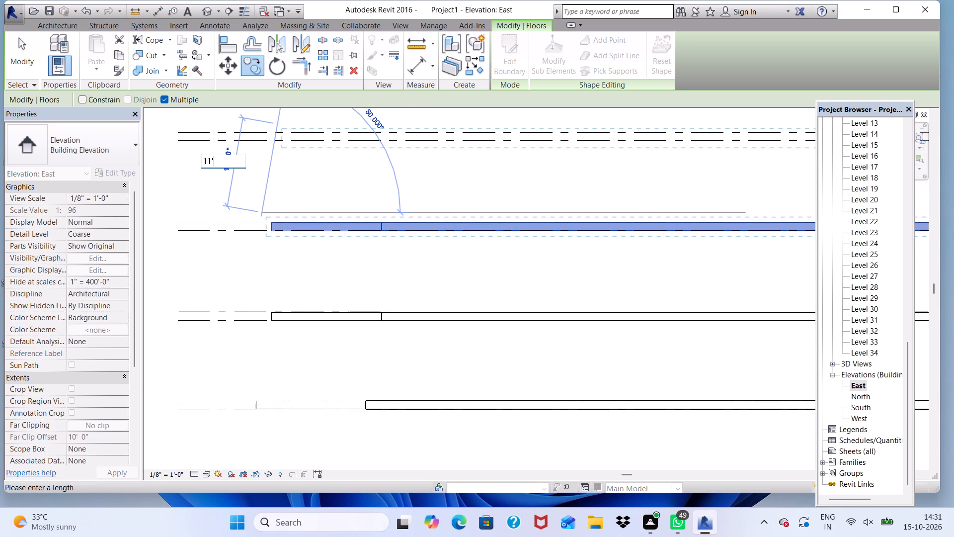
pyautogui.press('Return')
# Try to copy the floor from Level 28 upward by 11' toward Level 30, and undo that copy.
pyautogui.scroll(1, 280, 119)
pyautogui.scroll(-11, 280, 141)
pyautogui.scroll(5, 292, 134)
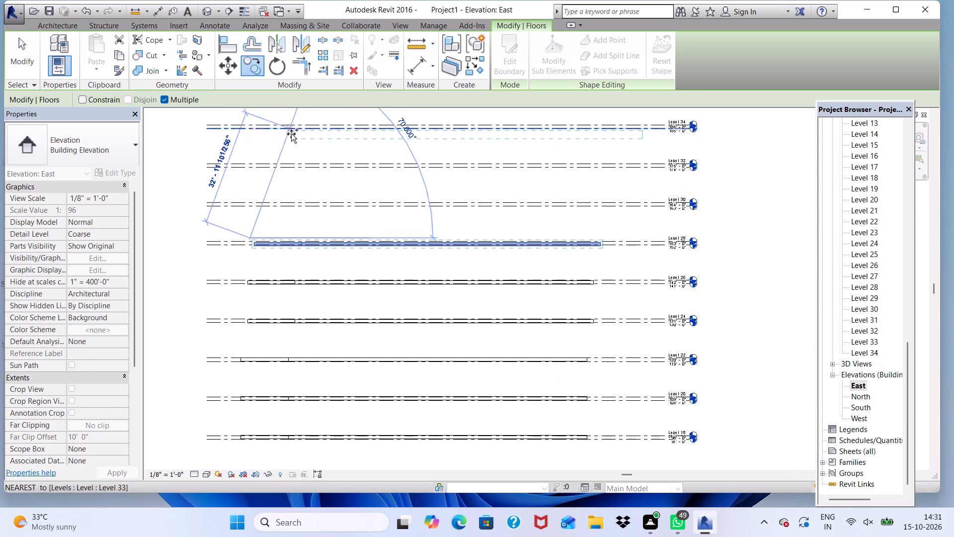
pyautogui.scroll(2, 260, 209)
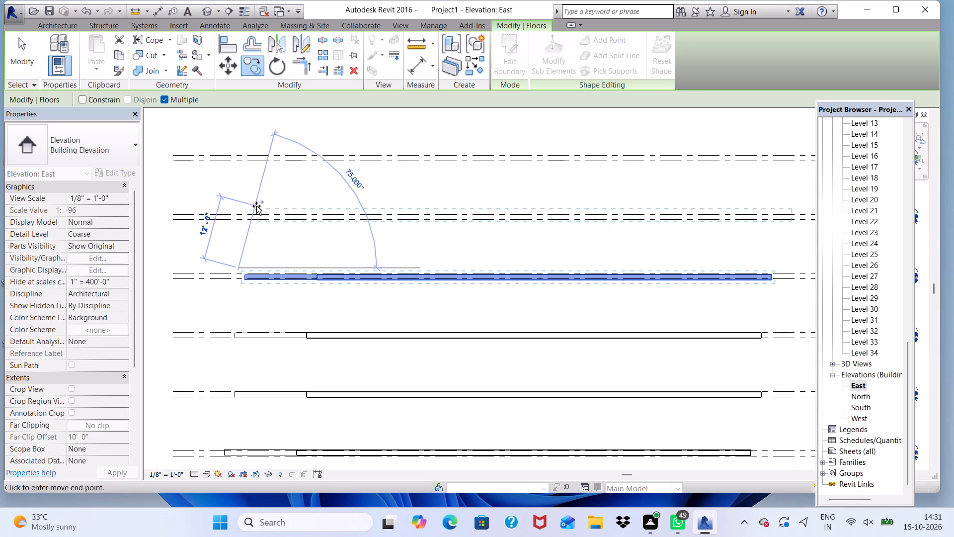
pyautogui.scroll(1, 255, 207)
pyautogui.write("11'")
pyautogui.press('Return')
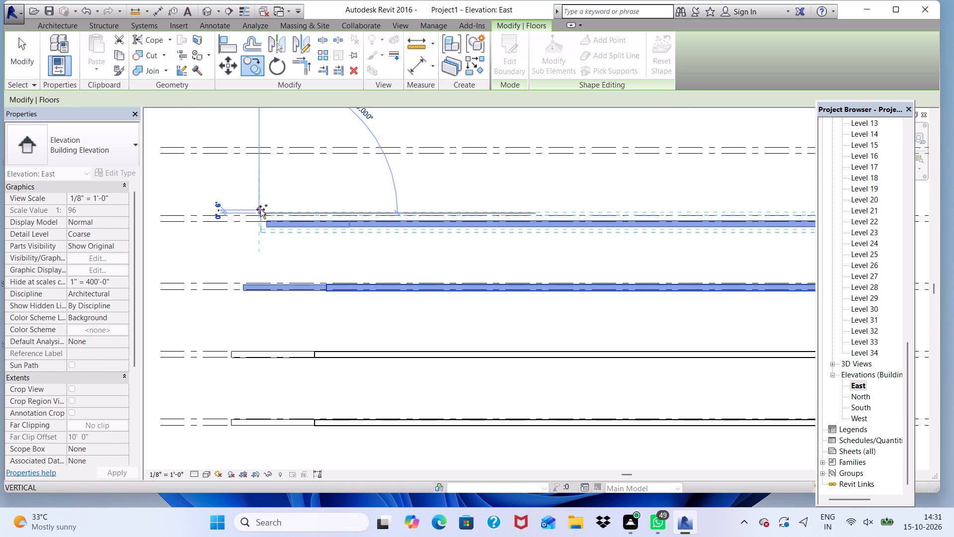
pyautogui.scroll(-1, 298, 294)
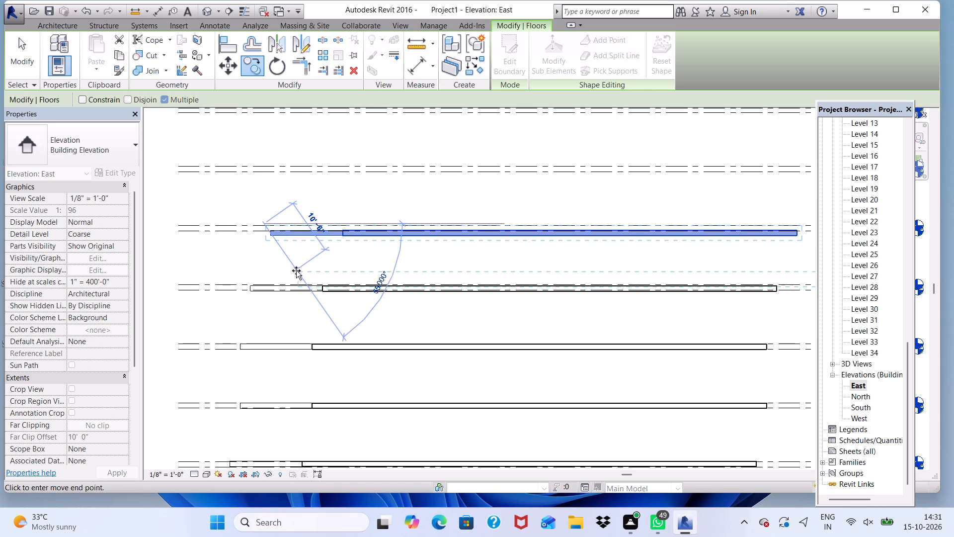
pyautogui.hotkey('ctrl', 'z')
# Select the floor at Level 28 and copy it straight up by 11' to Level 30.
pyautogui.scroll(3, 292, 285)
pyautogui.click(292, 285)
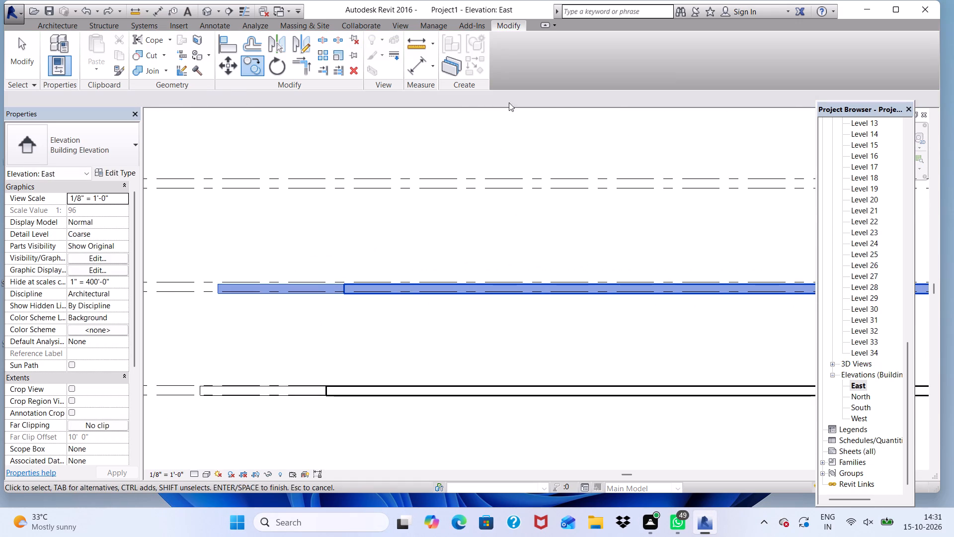
pyautogui.scroll(-7, 465, 111)
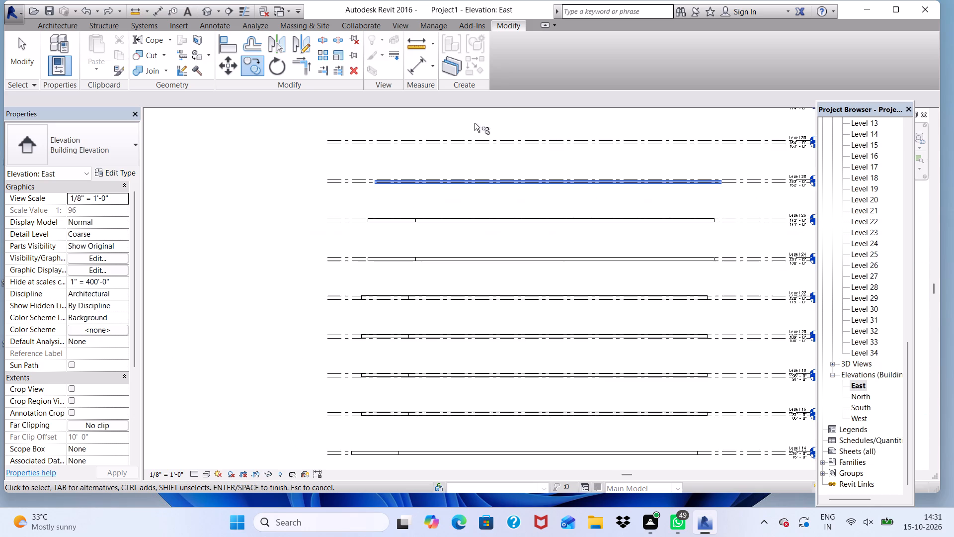
pyautogui.scroll(-8, 465, 127)
pyautogui.scroll(6, 465, 144)
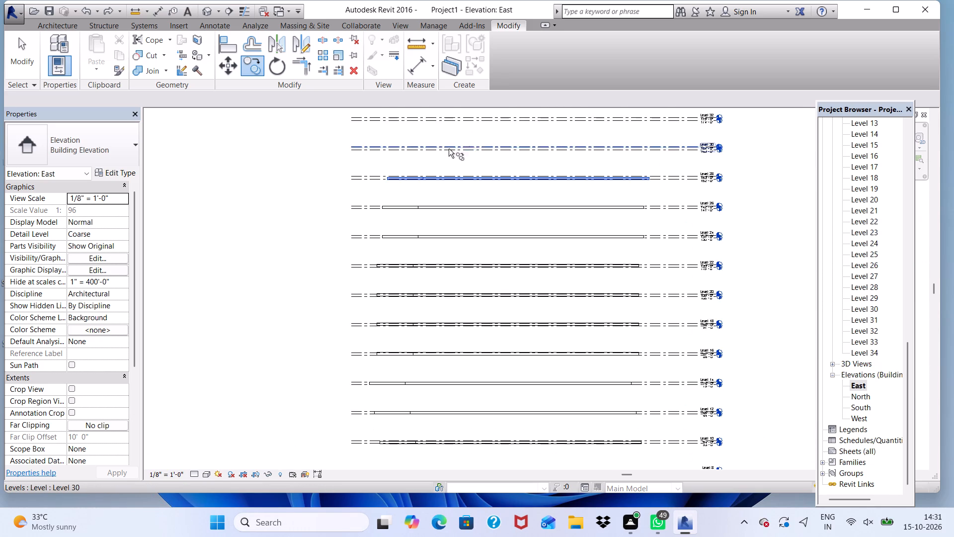
pyautogui.scroll(-2, 558, 123)
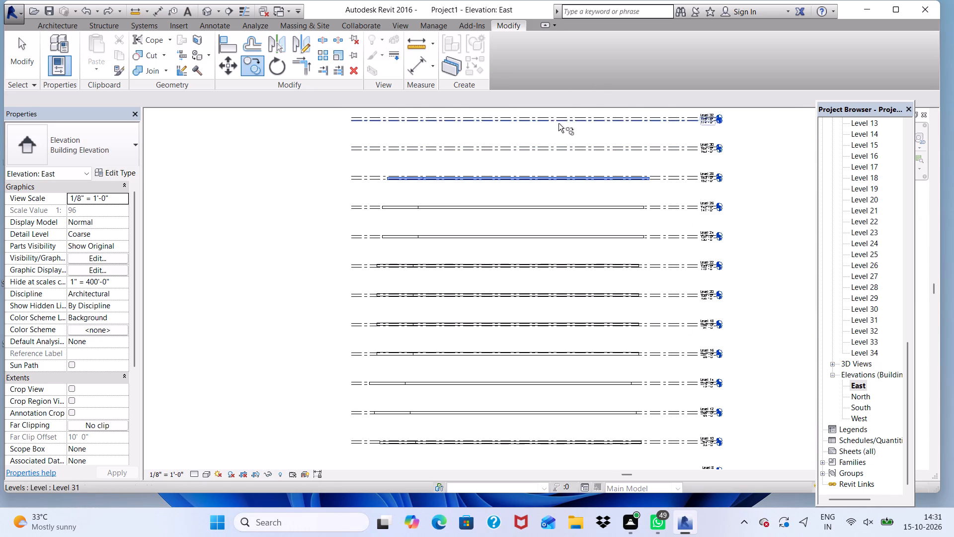
pyautogui.scroll(-2, 558, 123)
pyautogui.scroll(4, 556, 149)
pyautogui.scroll(-9, 511, 143)
pyautogui.scroll(5, 511, 156)
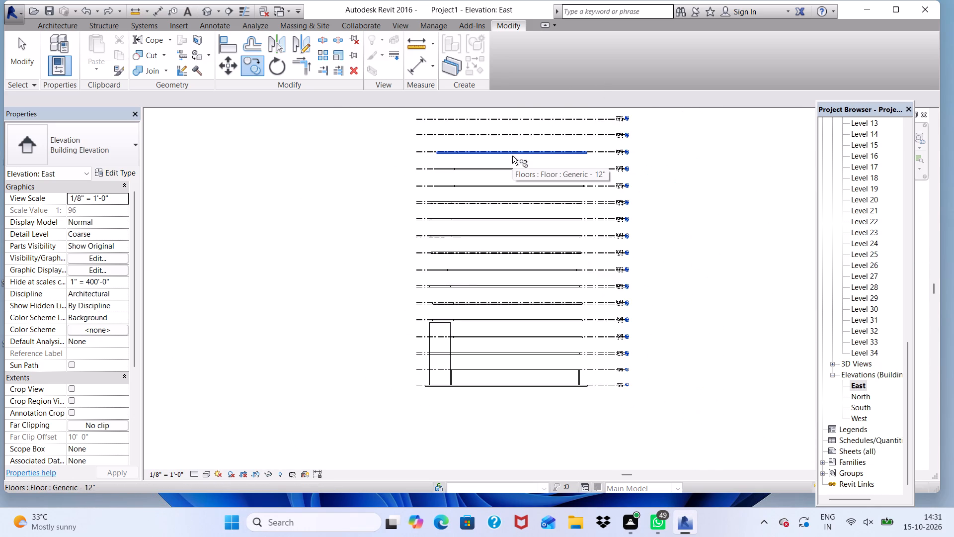
pyautogui.scroll(2, 510, 155)
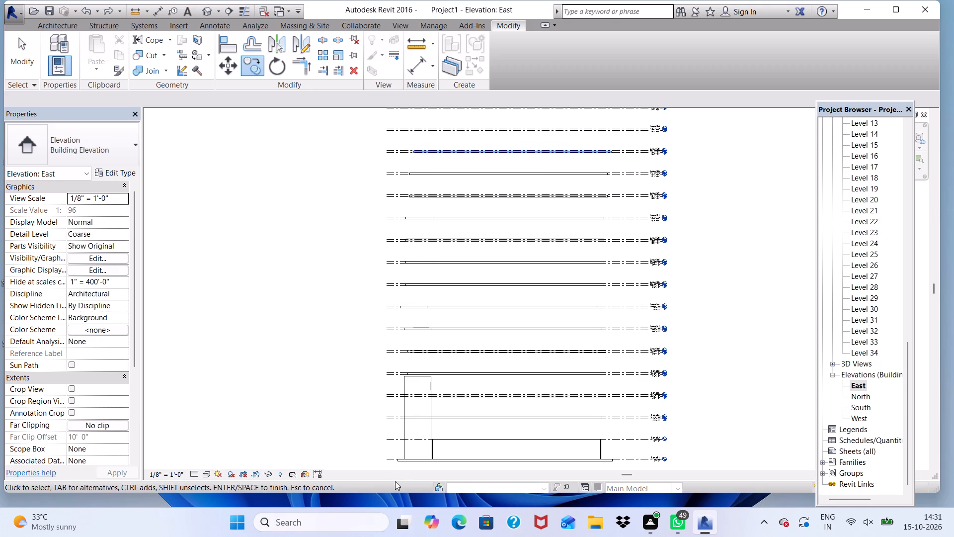
pyautogui.scroll(-2, 450, 418)
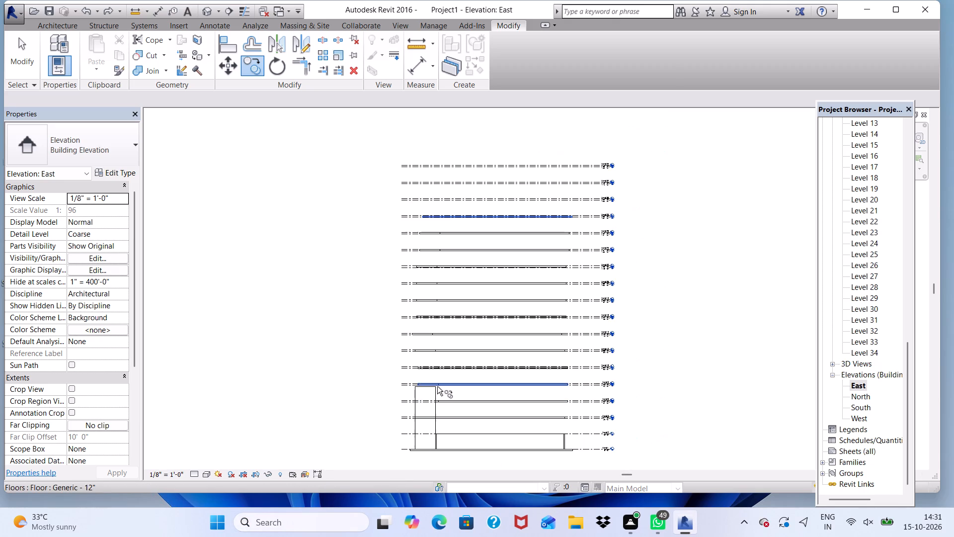
pyautogui.press('space')
pyautogui.scroll(-1, 434, 380)
pyautogui.scroll(1, 433, 380)
pyautogui.press('Escape')
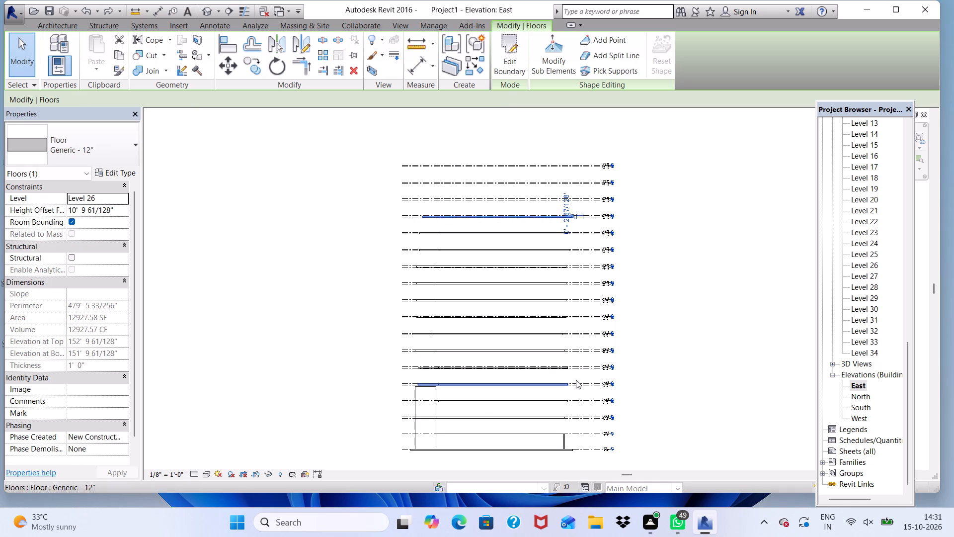
pyautogui.scroll(8, 493, 232)
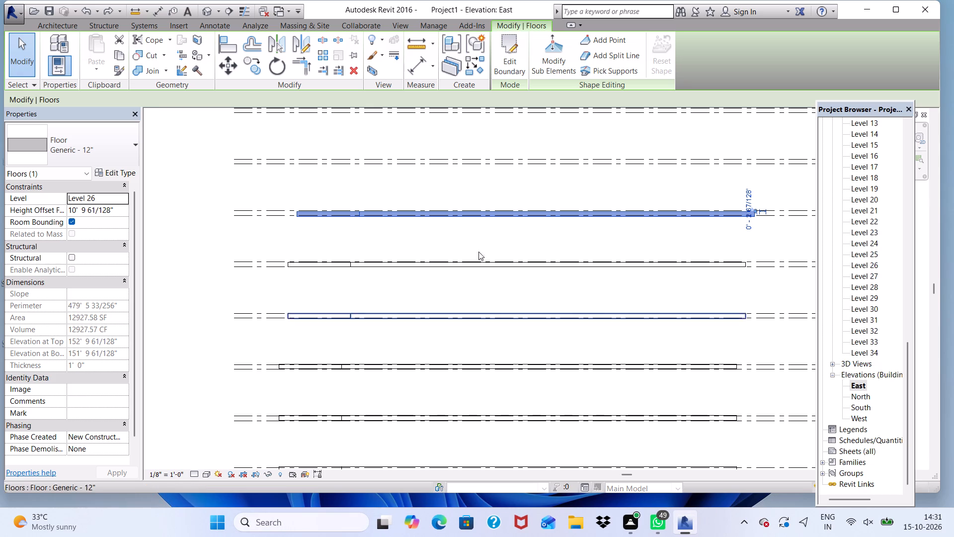
pyautogui.click(255, 63)
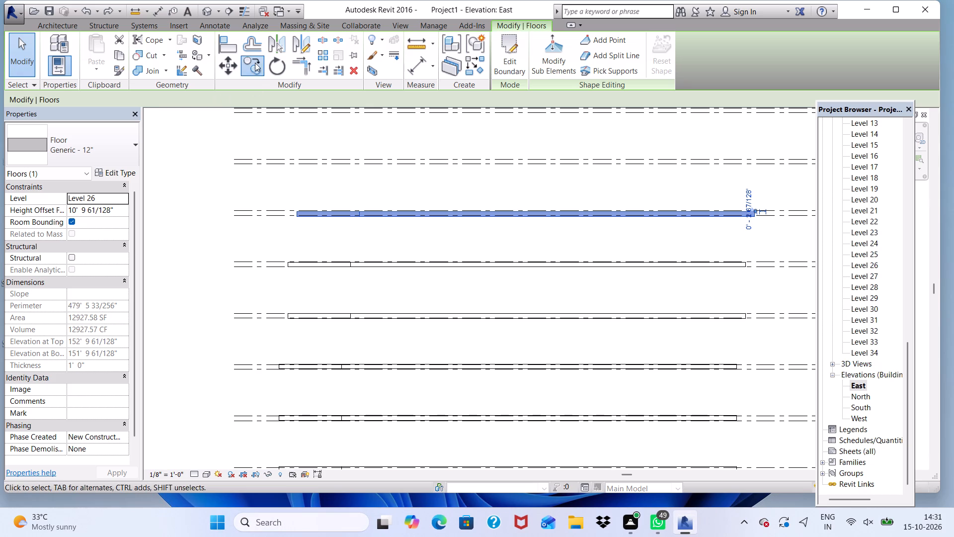
pyautogui.click(291, 206)
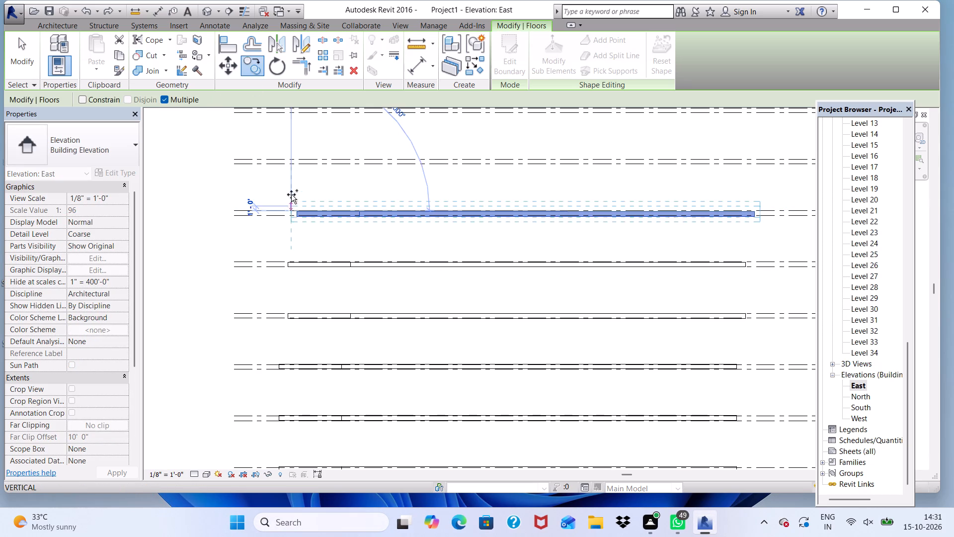
pyautogui.write("11'")
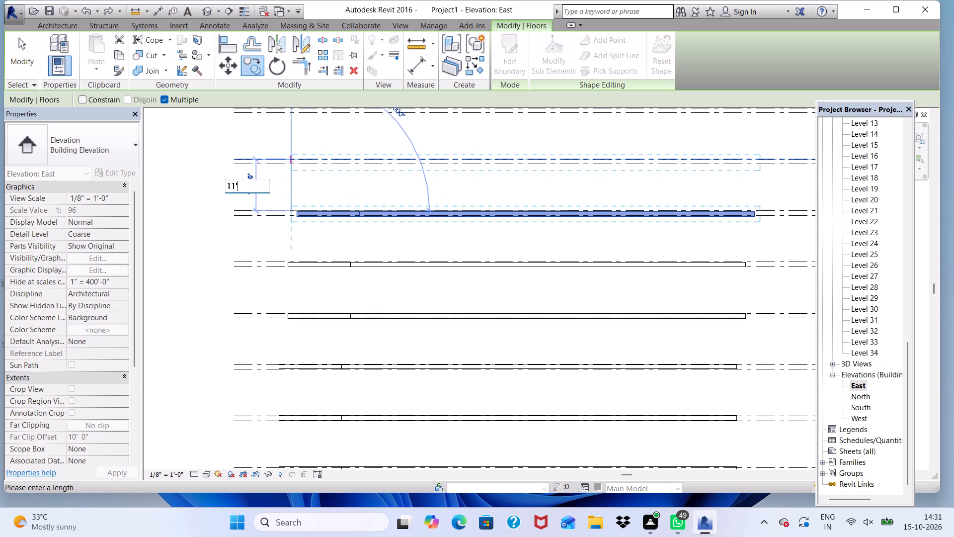
pyautogui.press('Return')
# Place another copy of the floor 11' above the Level 30 floor, at Level 32.
pyautogui.scroll(-8, 278, 178)
pyautogui.scroll(5, 302, 185)
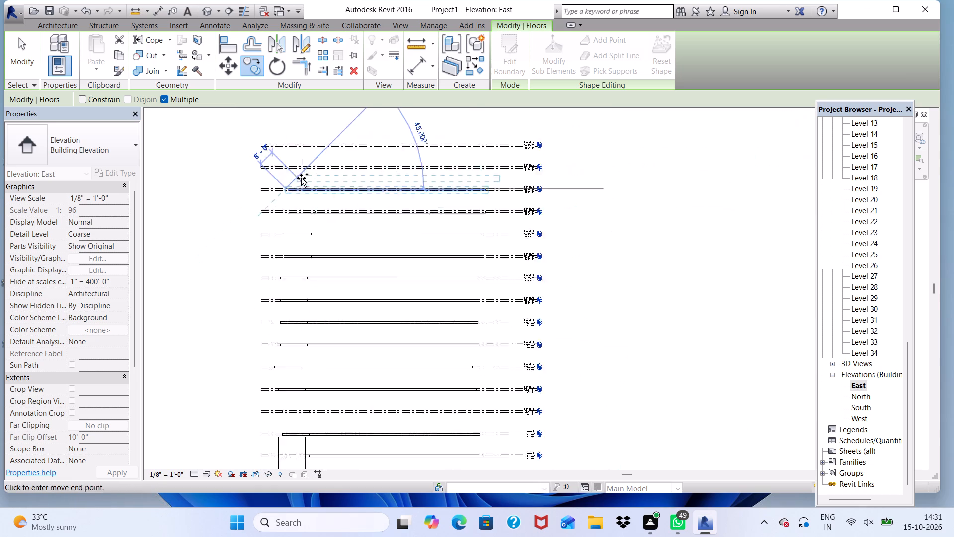
pyautogui.scroll(1, 301, 178)
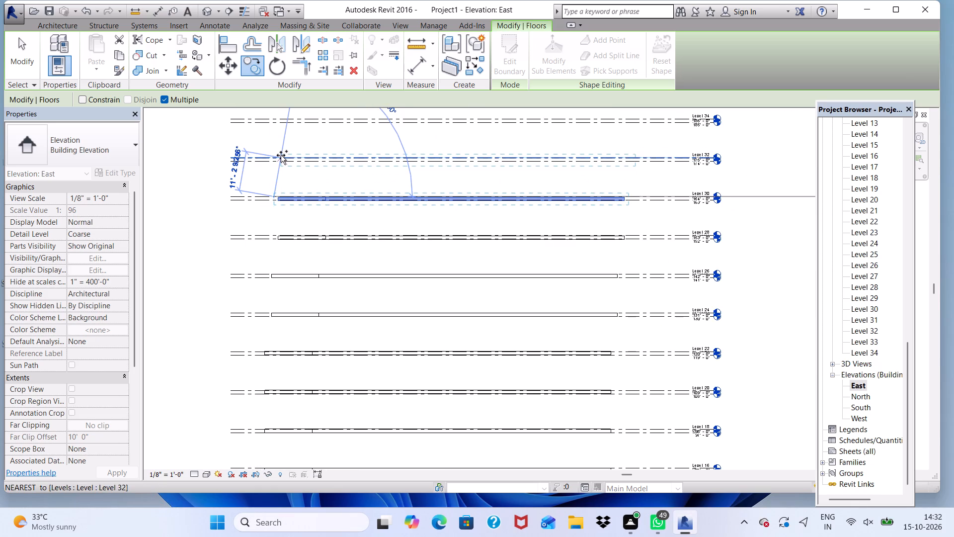
pyautogui.write("11'")
pyautogui.press('Return')
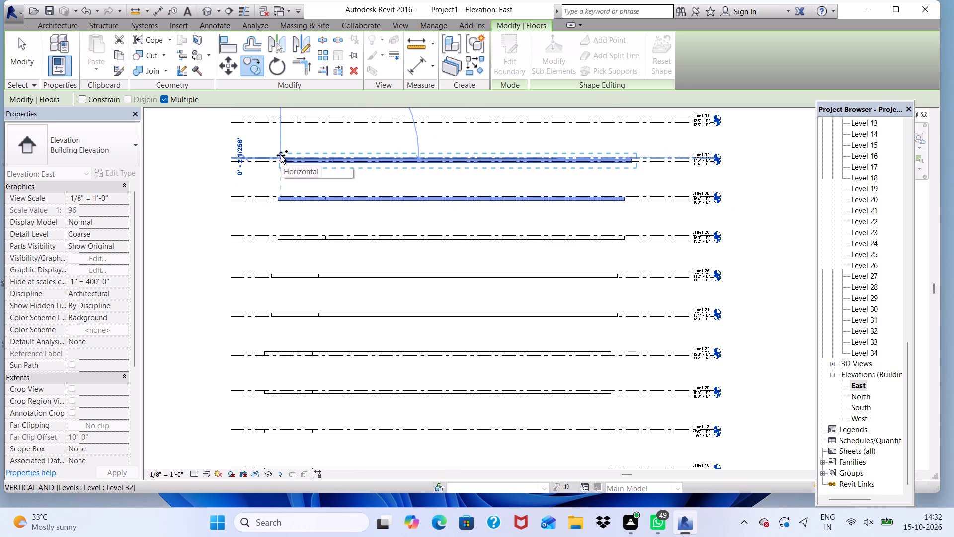
# Place another copy of the floor 11' above the Level 32 floor, at Level 34.
pyautogui.scroll(-1, 310, 143)
pyautogui.scroll(1, 258, 113)
pyautogui.scroll(-4, 261, 151)
pyautogui.scroll(6, 290, 170)
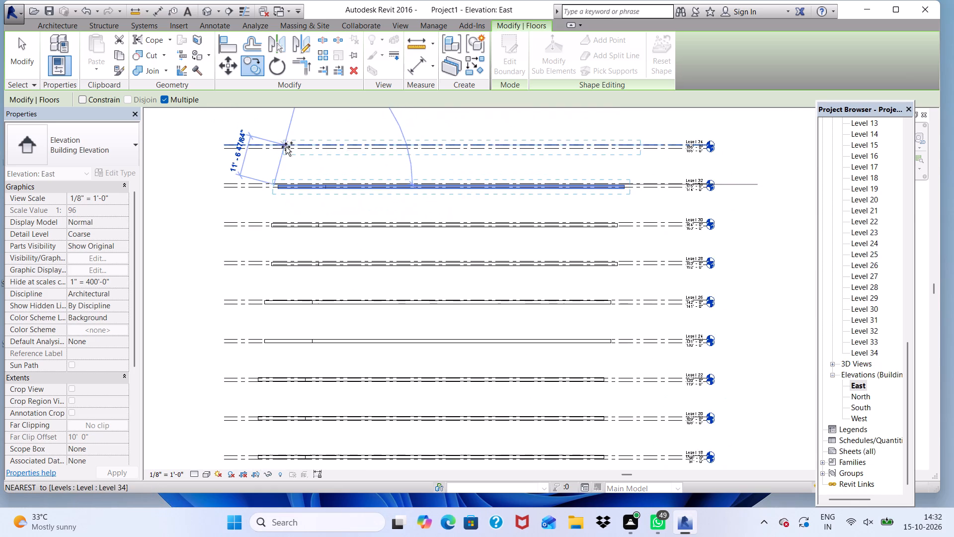
pyautogui.scroll(2, 286, 147)
pyautogui.write("11'")
pyautogui.press('Return')
pyautogui.scroll(-4, 264, 146)
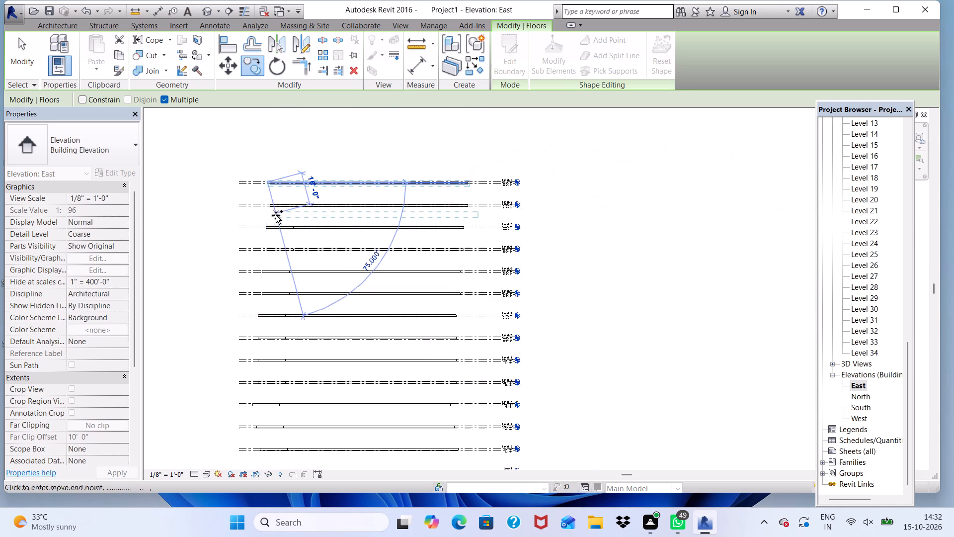
# Finish copying, and nudge the floors at Level 28 and Level 30 horizontally toward the curved bay side, in line with the floors below.
pyautogui.scroll(-9, 276, 215)
pyautogui.scroll(1, 299, 331)
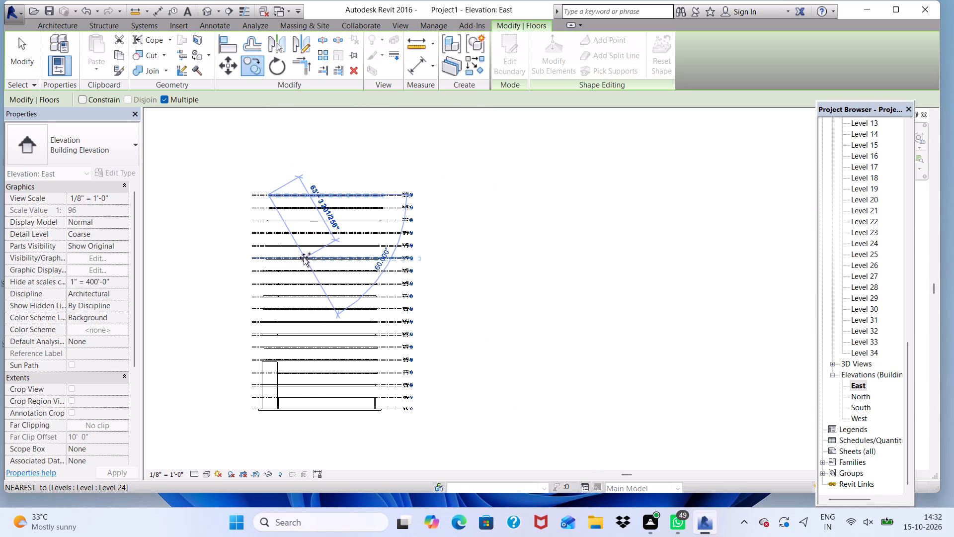
pyautogui.press('Escape')
pyautogui.scroll(10, 297, 191)
pyautogui.scroll(-8, 248, 207)
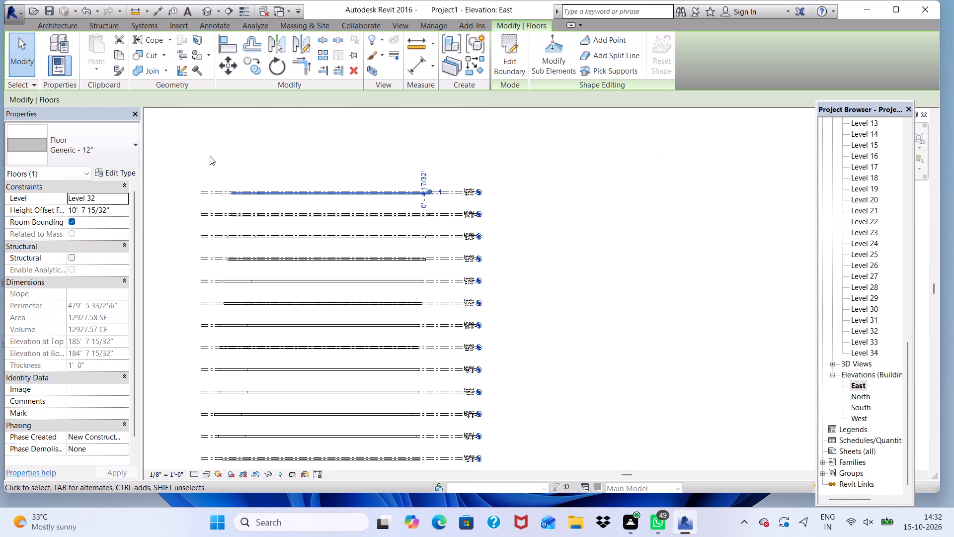
pyautogui.scroll(-2, 210, 156)
pyautogui.scroll(5, 246, 297)
pyautogui.scroll(3, 181, 162)
pyautogui.scroll(-4, 195, 190)
pyautogui.scroll(5, 228, 172)
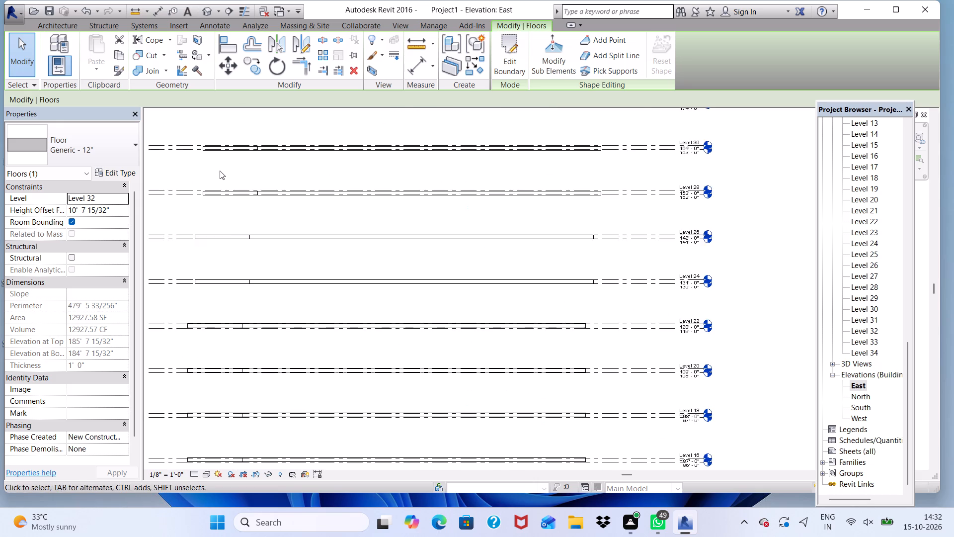
pyautogui.scroll(-6, 221, 202)
pyautogui.scroll(6, 232, 207)
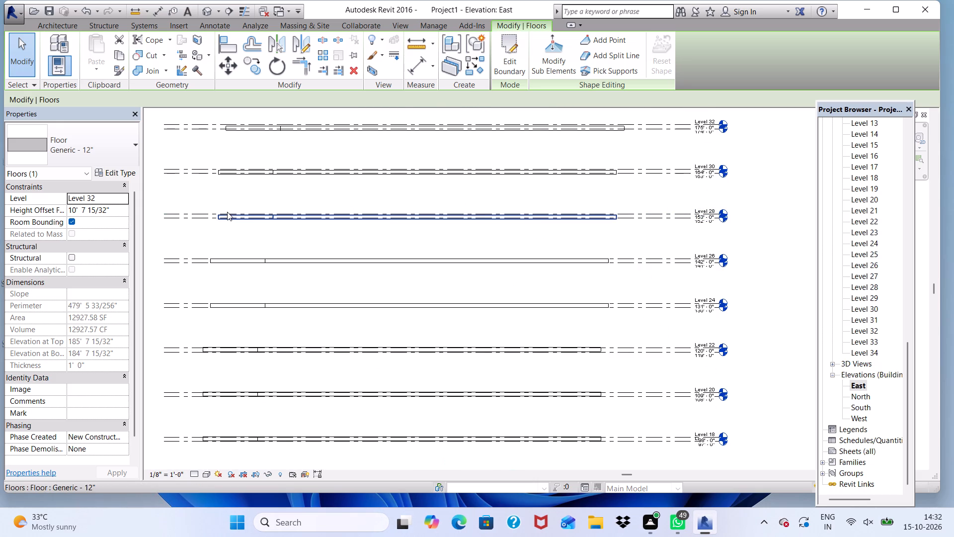
pyautogui.click(227, 214)
pyautogui.press('Left')
pyautogui.press('Left')
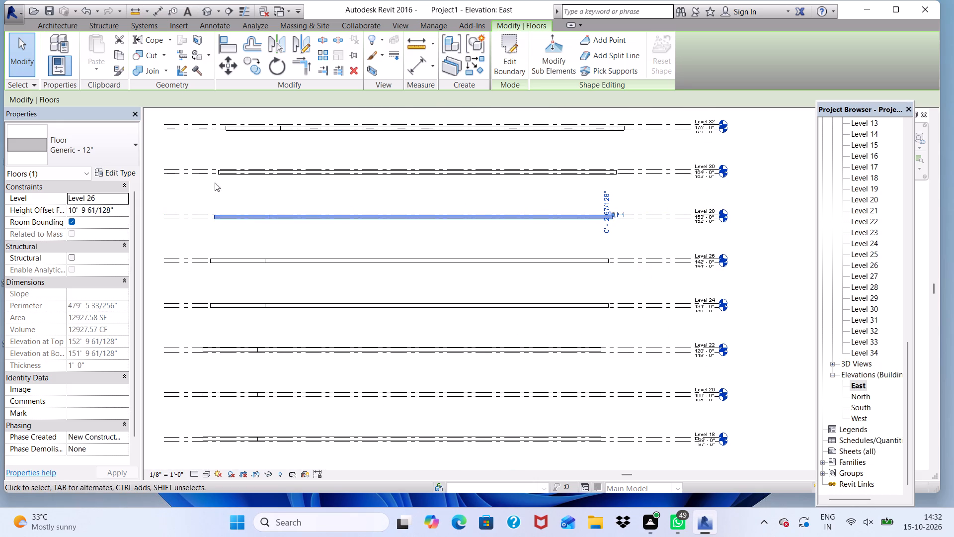
pyautogui.click(226, 172)
pyautogui.press('Left')
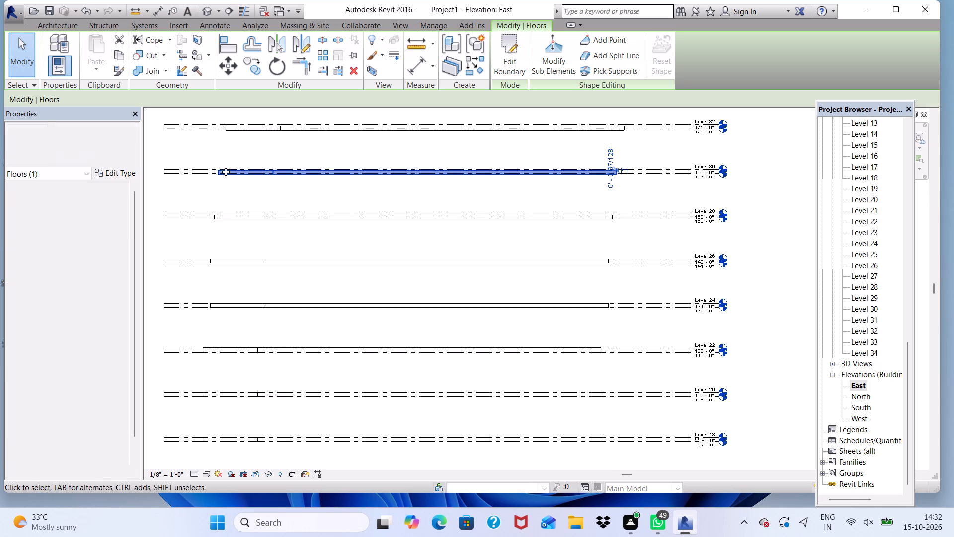
pyautogui.press('Left')
# Nudge the floor at Level 32 horizontally toward the curved bay side until its edge lines up with the Level 30 floor.
pyautogui.scroll(1, 226, 172)
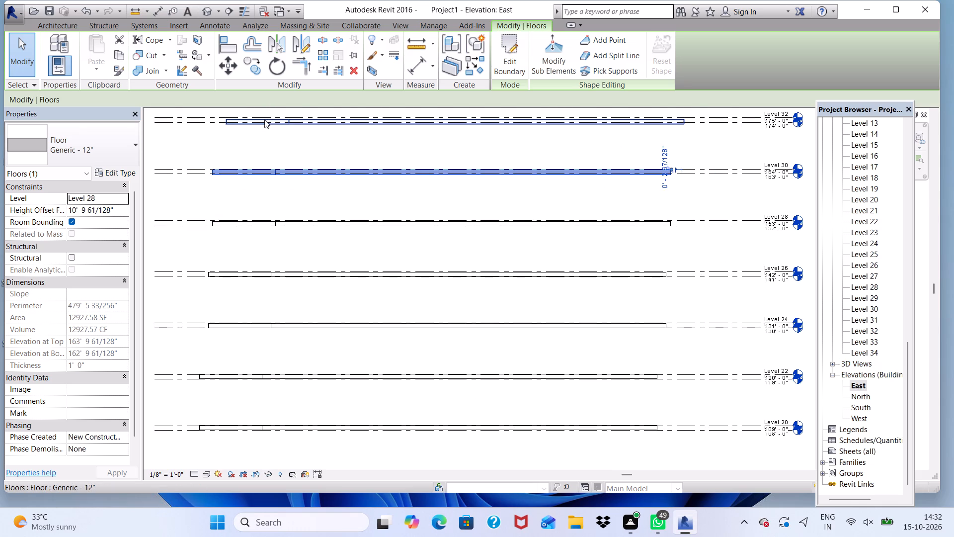
pyautogui.click(264, 119)
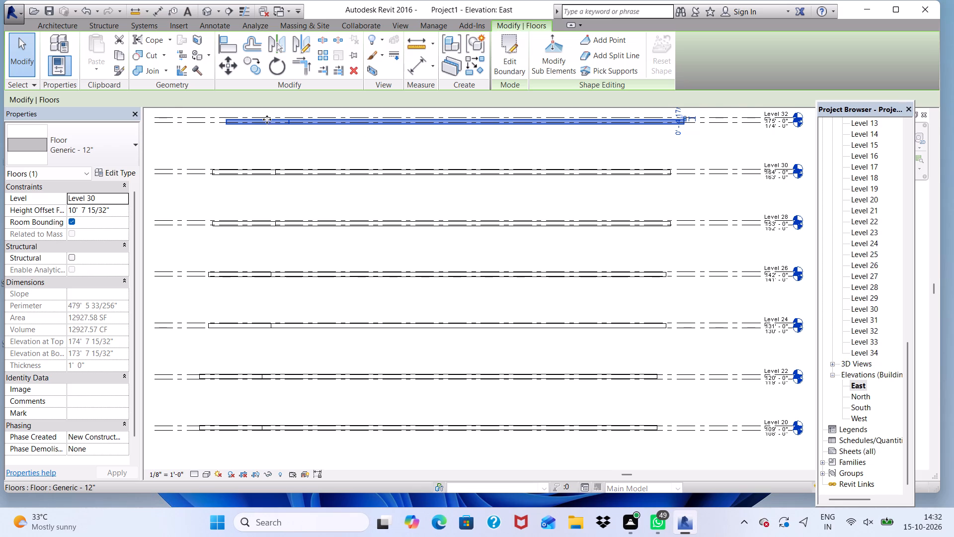
pyautogui.scroll(-3, 267, 174)
pyautogui.press('Left')
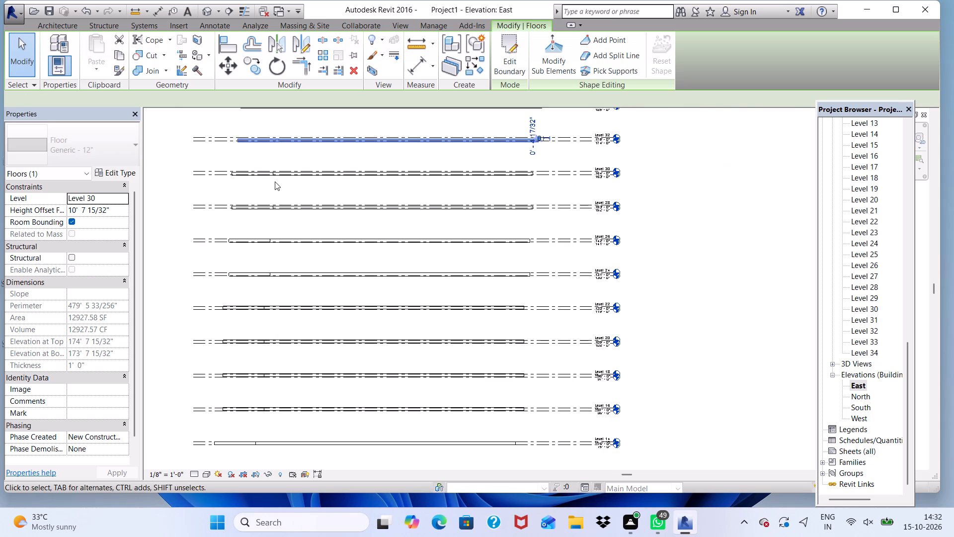
pyautogui.press('Left')
pyautogui.press('Left')
pyautogui.press('Up')
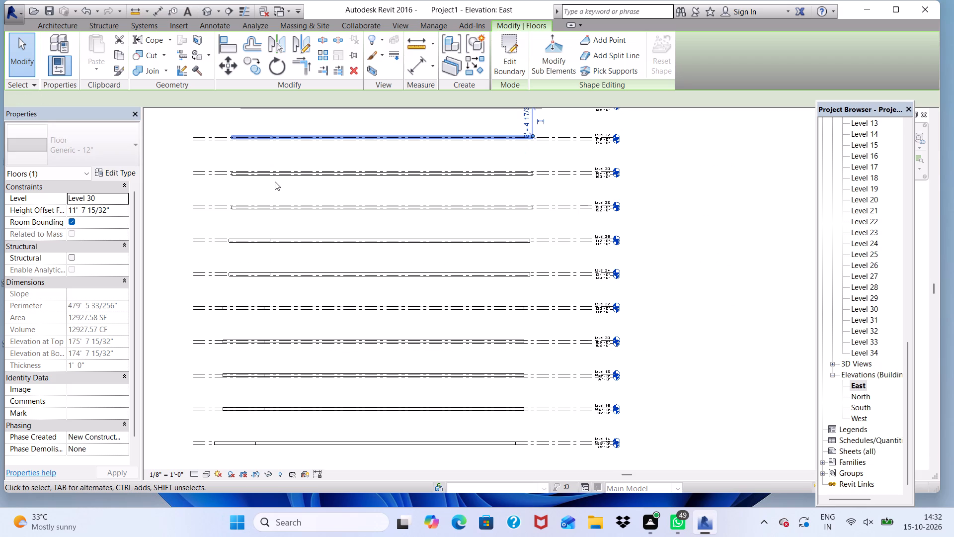
pyautogui.press('Down')
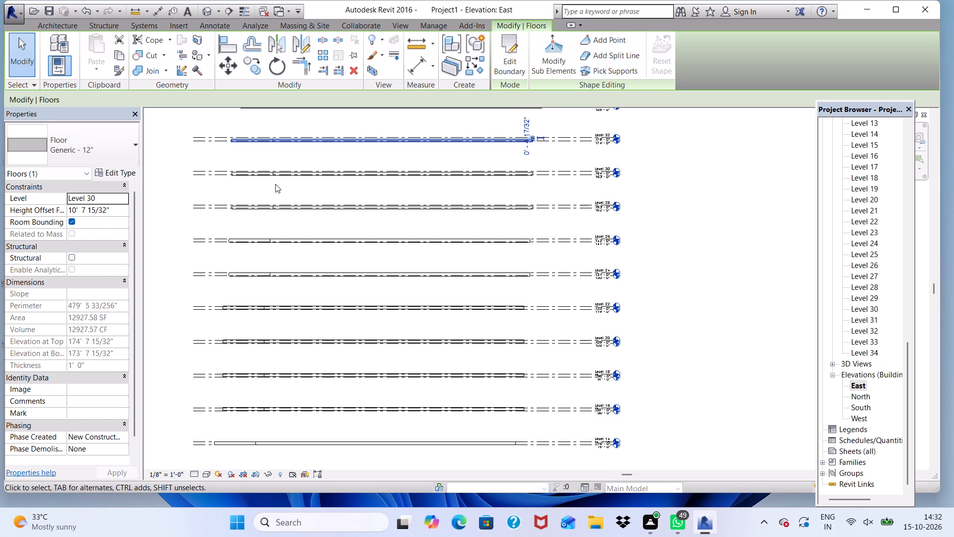
# Nudge the top floor at Level 34 toward the curved bay side and 6" up onto its level line.
pyautogui.scroll(4, 270, 167)
pyautogui.scroll(-6, 266, 163)
pyautogui.scroll(1, 260, 162)
pyautogui.scroll(-3, 259, 156)
pyautogui.scroll(9, 257, 138)
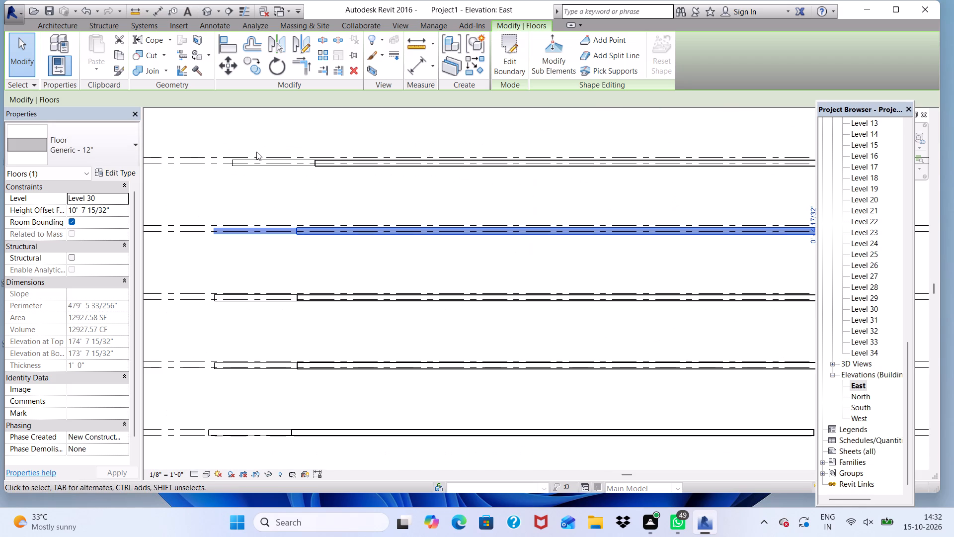
pyautogui.click(251, 161)
pyautogui.press('Left')
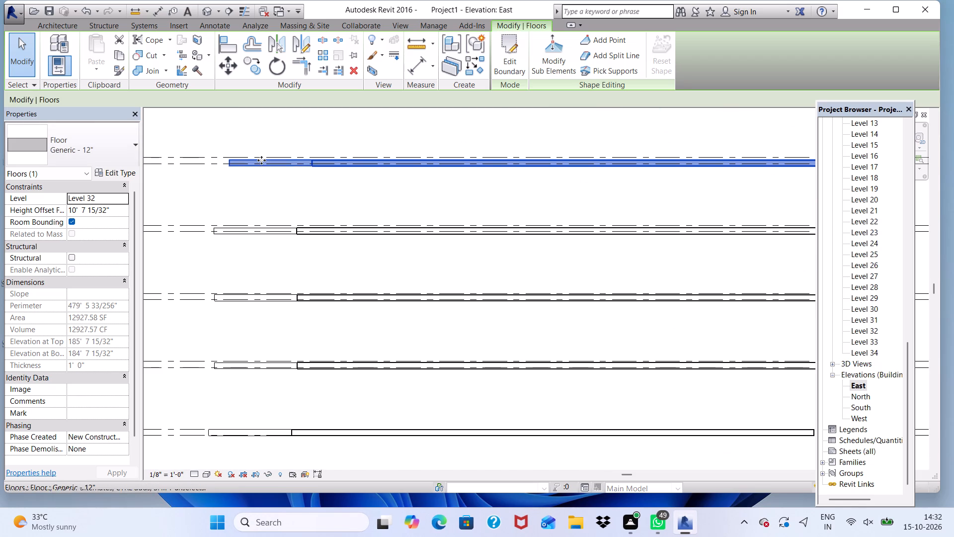
pyautogui.press('Left')
pyautogui.press('Left')
pyautogui.press('Left')
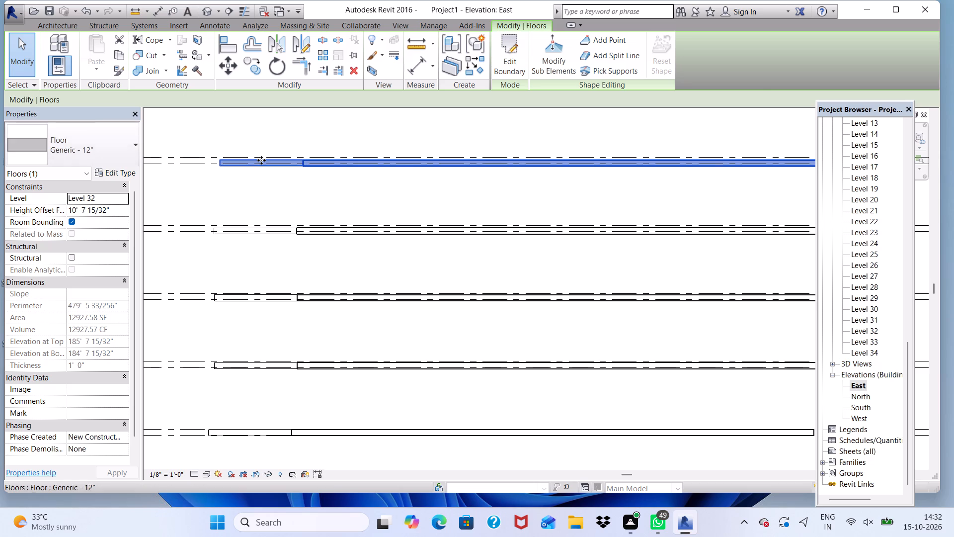
pyautogui.press('Up')
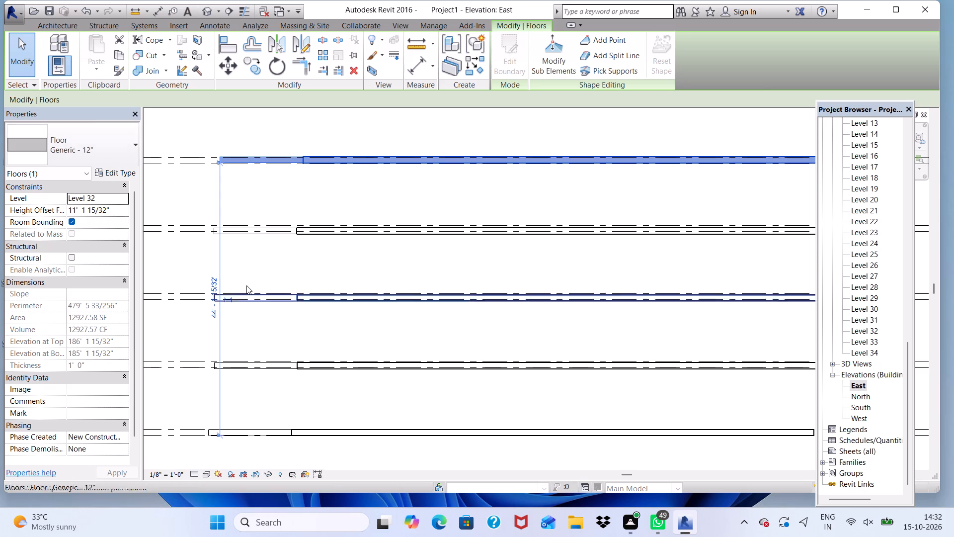
# Nudge the floors up onto their level lines: 4" at Level 32, 4" at Level 30 and 3" at Level 28.
pyautogui.scroll(2, 279, 238)
pyautogui.click(281, 234)
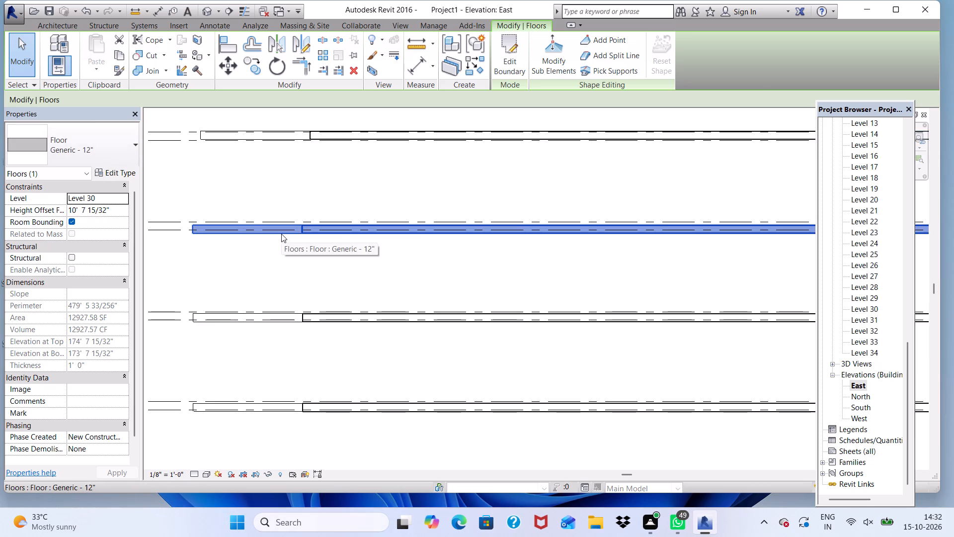
pyautogui.press('Up')
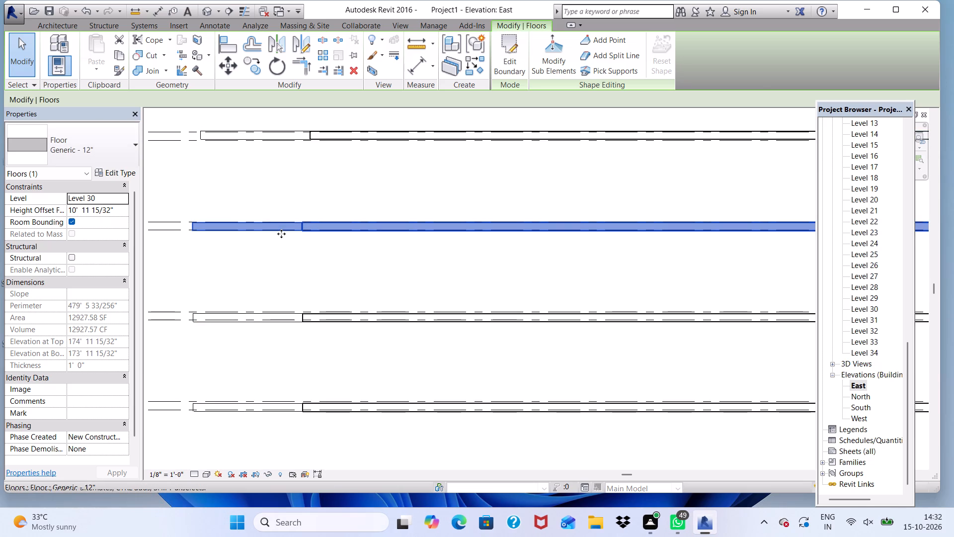
pyautogui.scroll(-7, 278, 260)
pyautogui.scroll(5, 294, 299)
pyautogui.scroll(2, 255, 329)
pyautogui.click(255, 329)
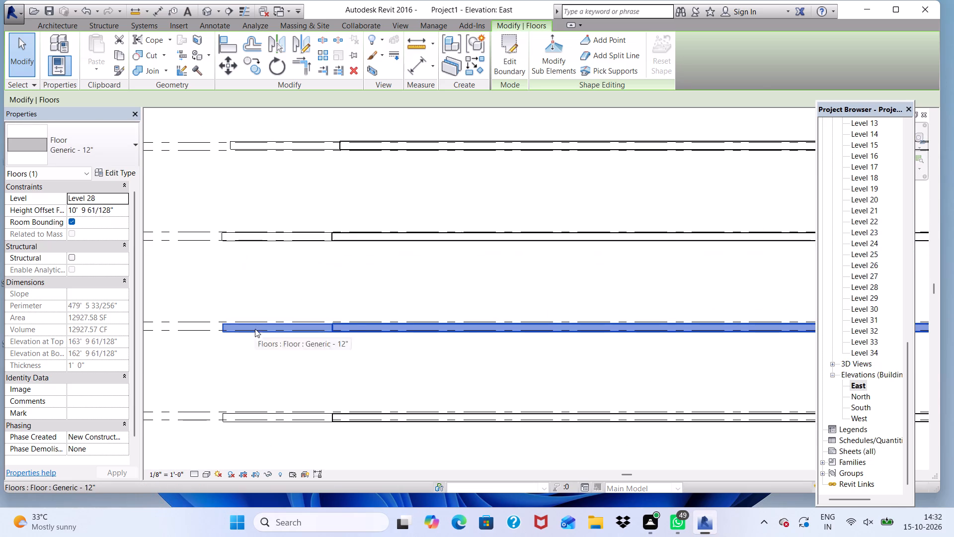
pyautogui.press('Up')
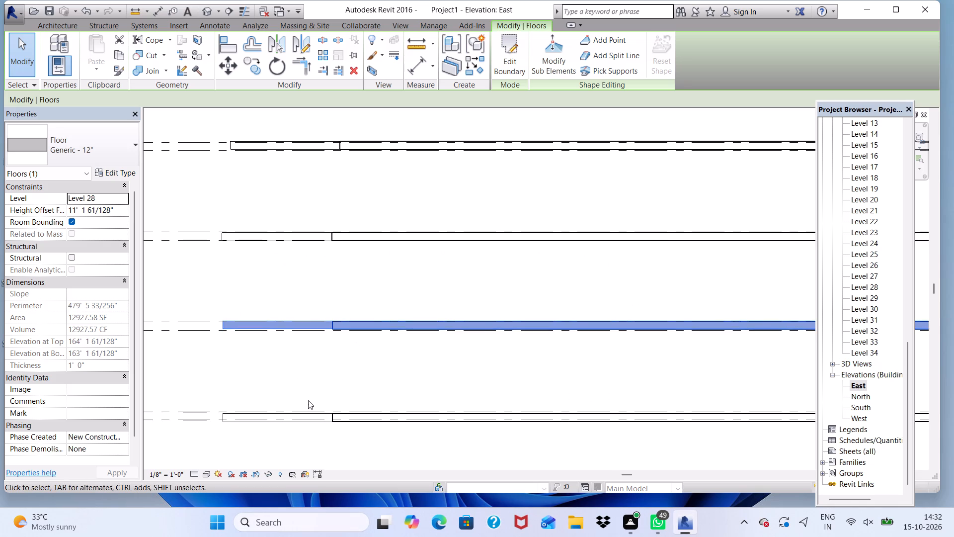
pyautogui.scroll(-5, 277, 378)
pyautogui.scroll(8, 272, 411)
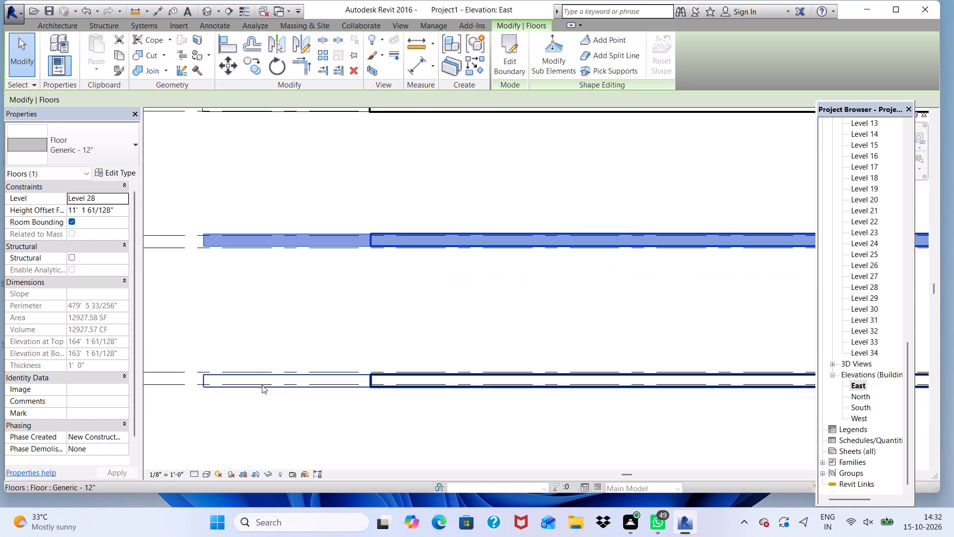
pyautogui.click(262, 385)
pyautogui.press('Up')
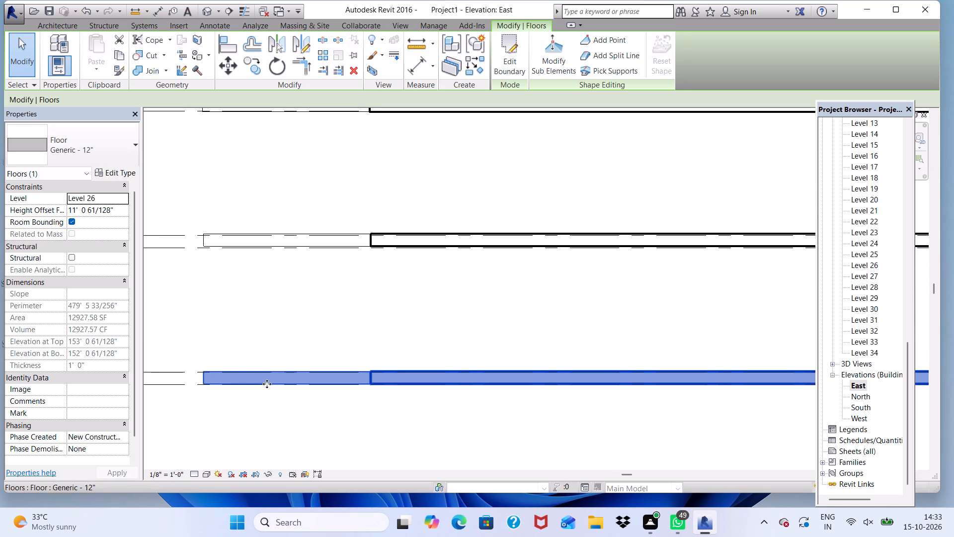
# Open the default 3D view of the building, dismissing the save reminder without saving.
pyautogui.scroll(-12, 299, 320)
pyautogui.scroll(6, 385, 346)
pyautogui.scroll(2, 146, 308)
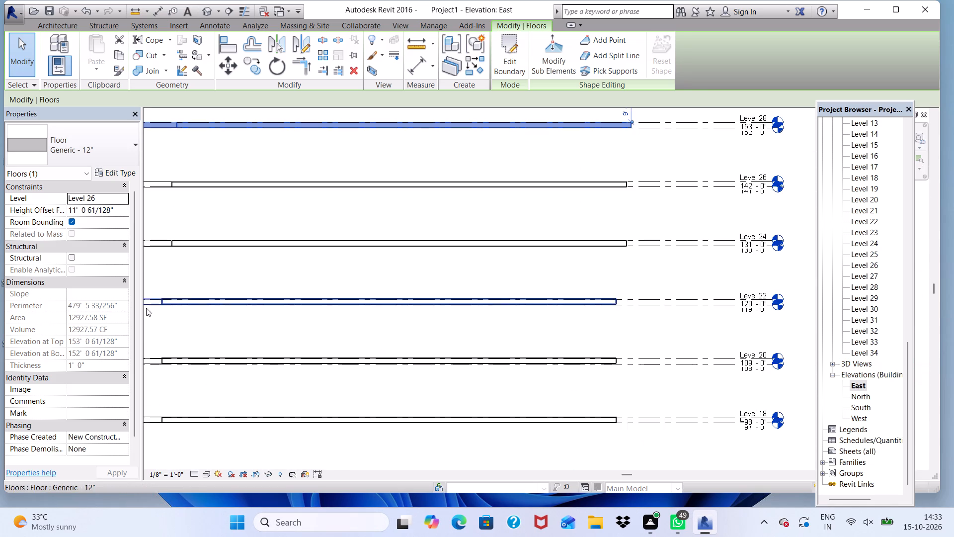
pyautogui.scroll(1, 146, 308)
pyautogui.scroll(-10, 165, 281)
pyautogui.scroll(-5, 379, 278)
pyautogui.scroll(6, 308, 405)
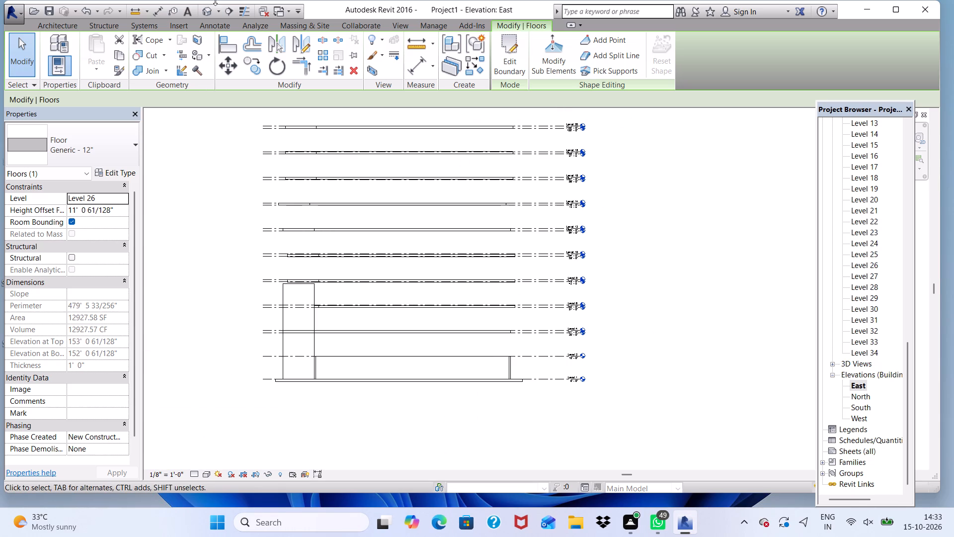
pyautogui.click(202, 12)
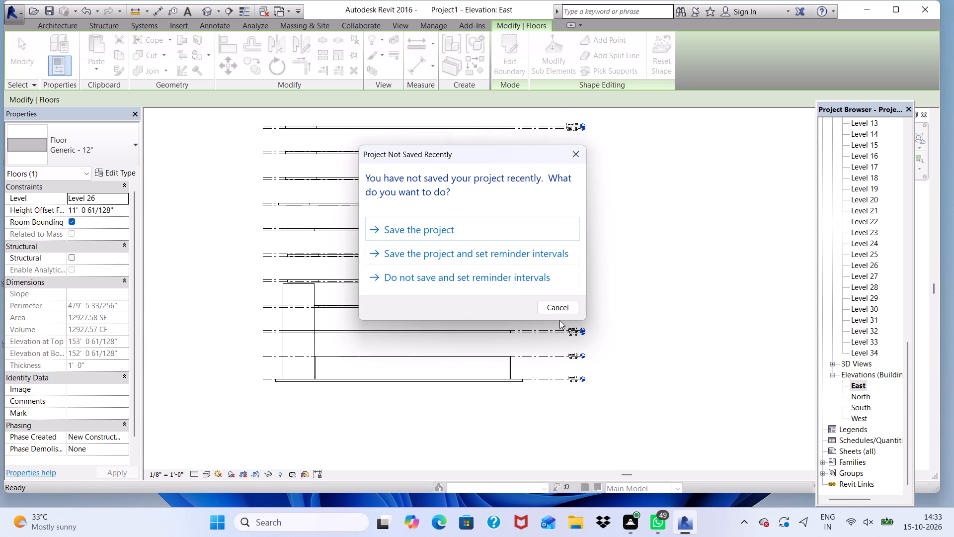
pyautogui.click(560, 306)
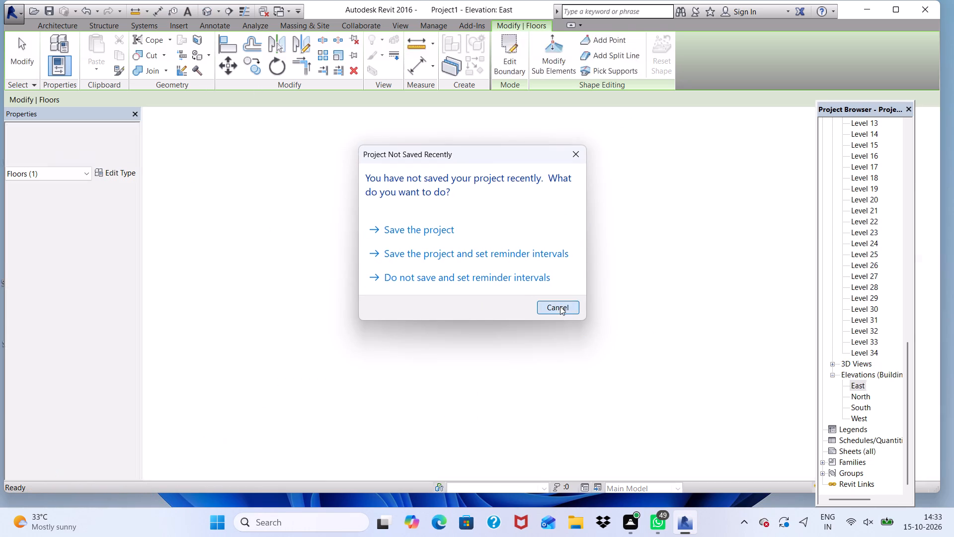
# Stretch the top of the curved bay wall up to the underside of the Level 34 floor, for an unconnected height of 185' 1 15/32".
pyautogui.scroll(-10, 393, 254)
pyautogui.scroll(5, 417, 189)
pyautogui.scroll(-3, 414, 252)
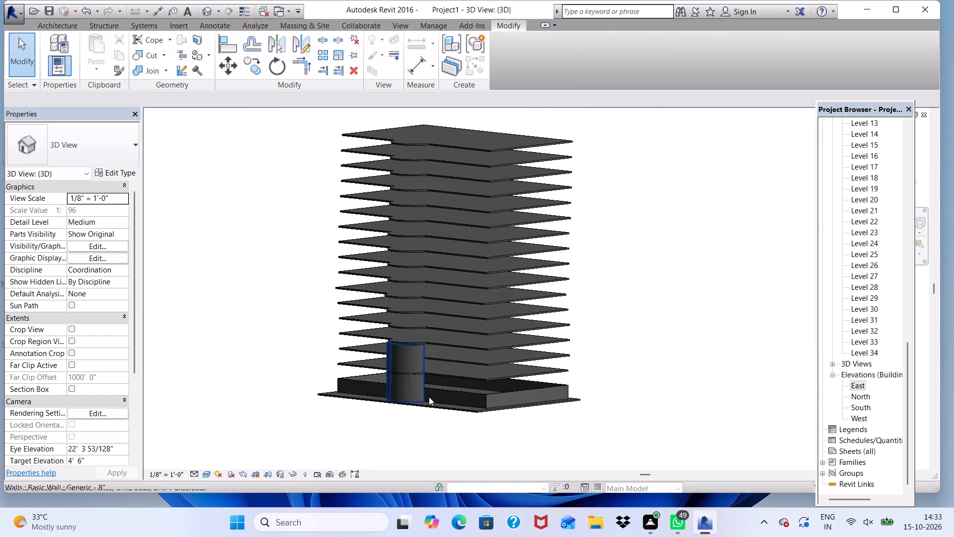
pyautogui.scroll(-4, 429, 397)
pyautogui.scroll(5, 431, 350)
pyautogui.scroll(5, 389, 398)
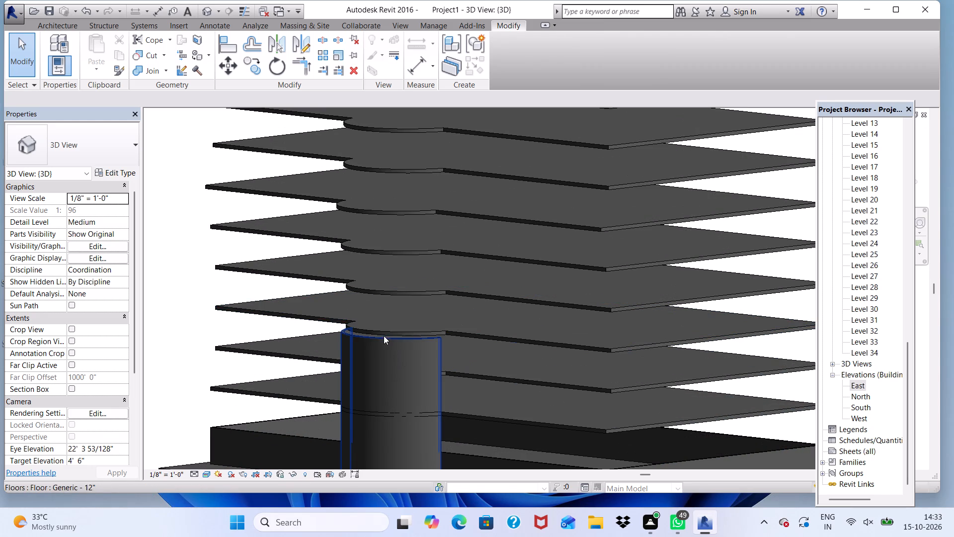
pyautogui.click(380, 341)
pyautogui.click(378, 330)
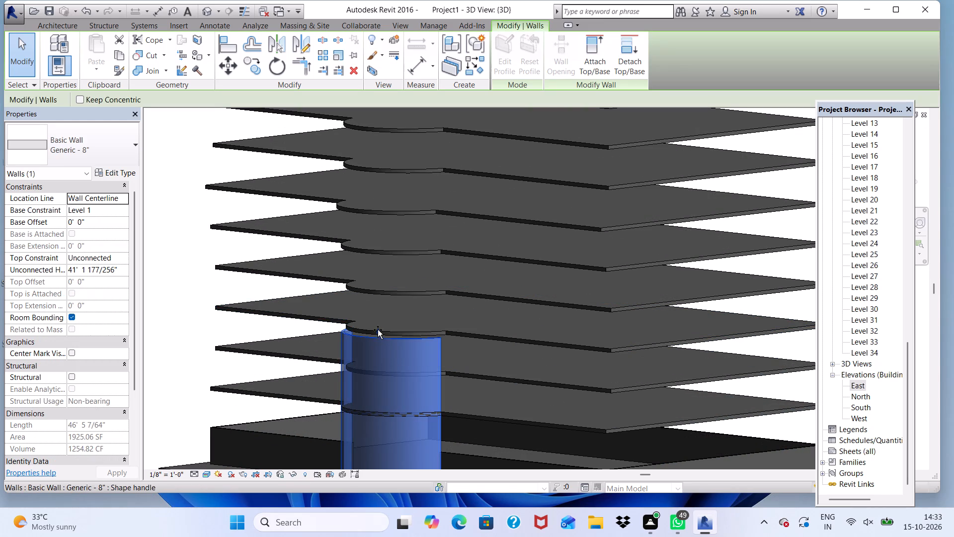
pyautogui.moveTo(378, 328); pyautogui.dragTo(383, 313)
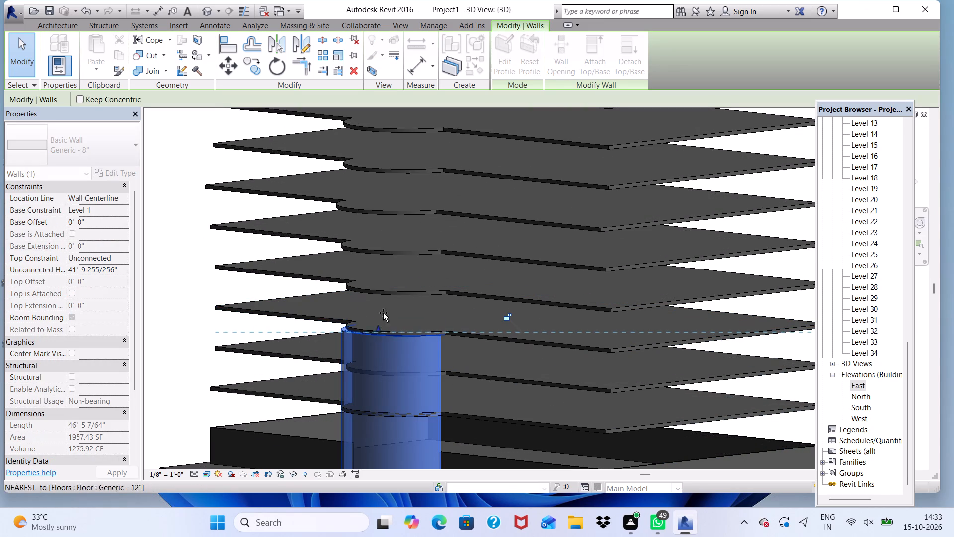
pyautogui.moveTo(383, 313); pyautogui.dragTo(415, 166)
pyautogui.scroll(-11, 410, 206)
pyautogui.scroll(5, 403, 131)
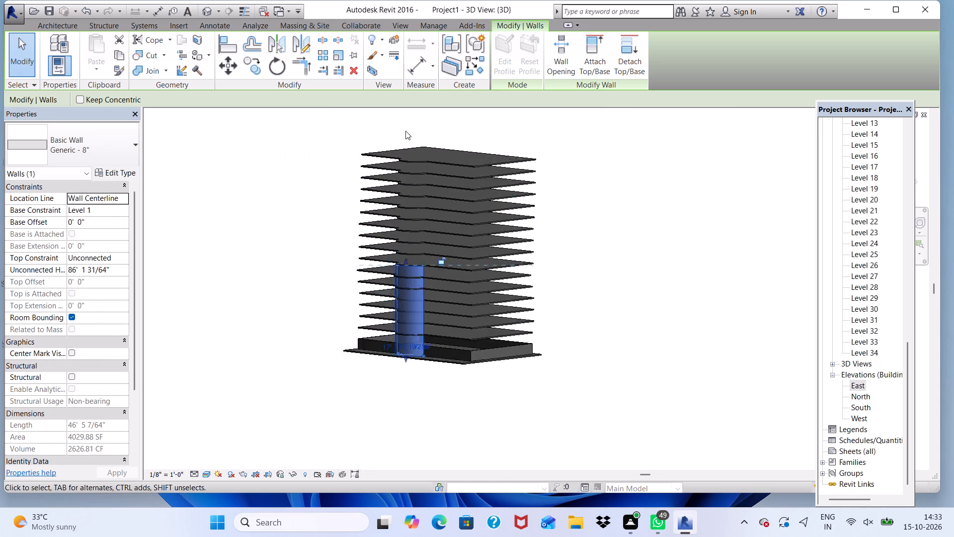
pyautogui.scroll(1, 404, 337)
pyautogui.moveTo(407, 330); pyautogui.dragTo(425, 155)
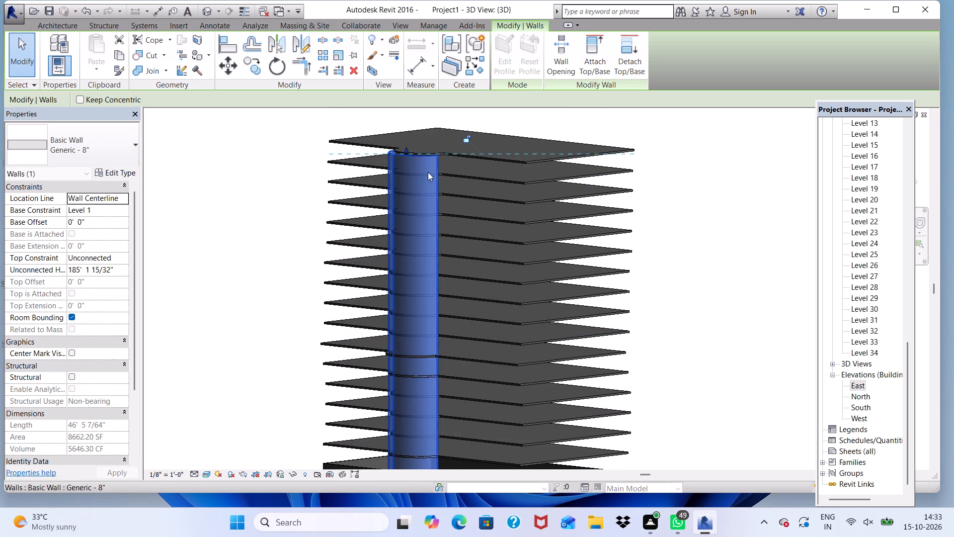
pyautogui.scroll(-1, 460, 300)
pyautogui.scroll(6, 472, 448)
pyautogui.scroll(-5, 461, 373)
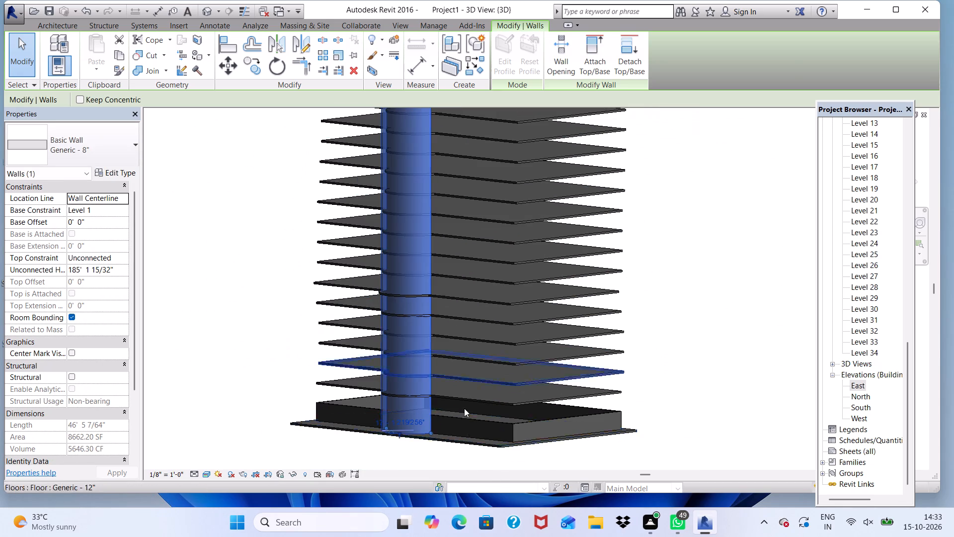
pyautogui.click(689, 415)
# Raise the top of the curved bay wall to the top face of the Level 34 floor, an unconnected height of 186' 1 15/32".
pyautogui.scroll(-4, 476, 391)
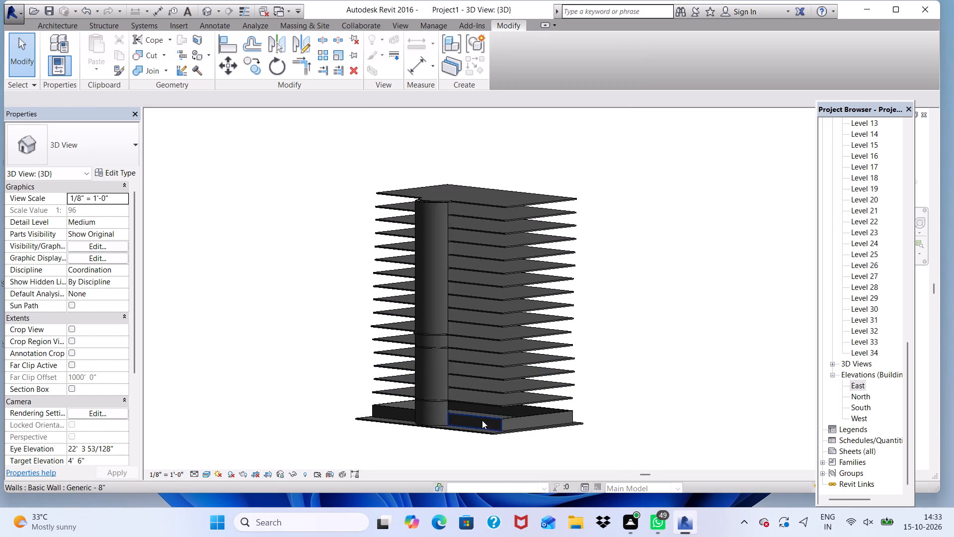
pyautogui.scroll(-2, 482, 420)
pyautogui.scroll(5, 456, 270)
pyautogui.moveTo(456, 271); pyautogui.dragTo(426, 356, button='middle')
pyautogui.scroll(5, 381, 386)
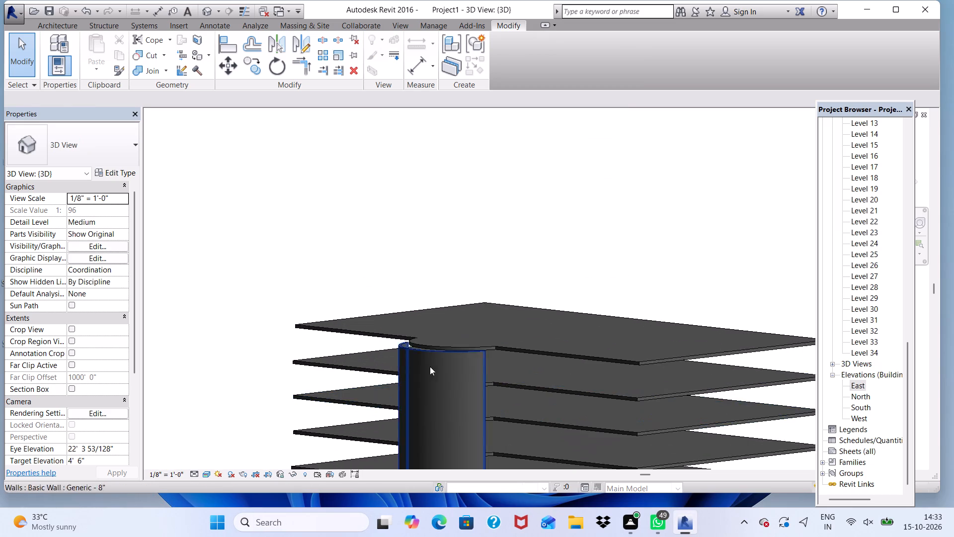
pyautogui.scroll(5, 450, 358)
pyautogui.click(428, 347)
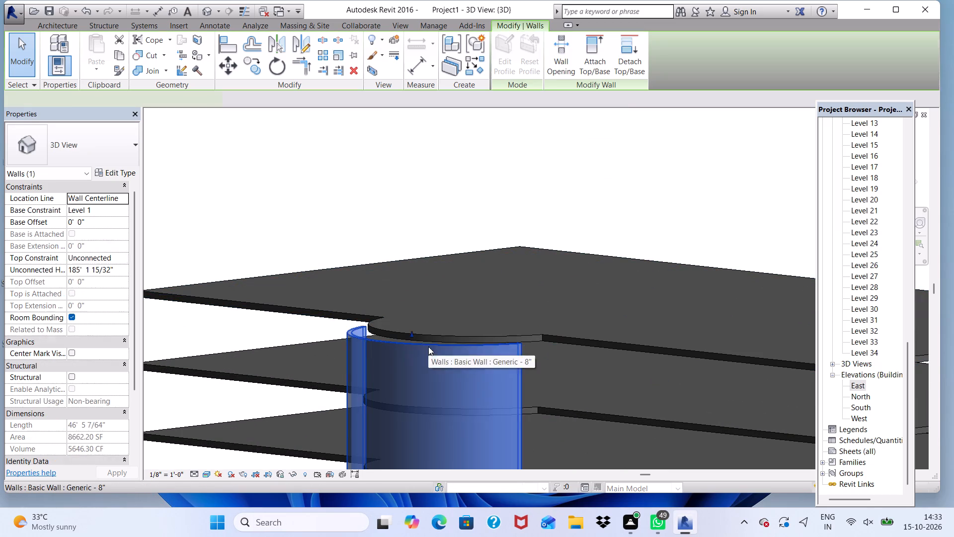
pyautogui.click(410, 333)
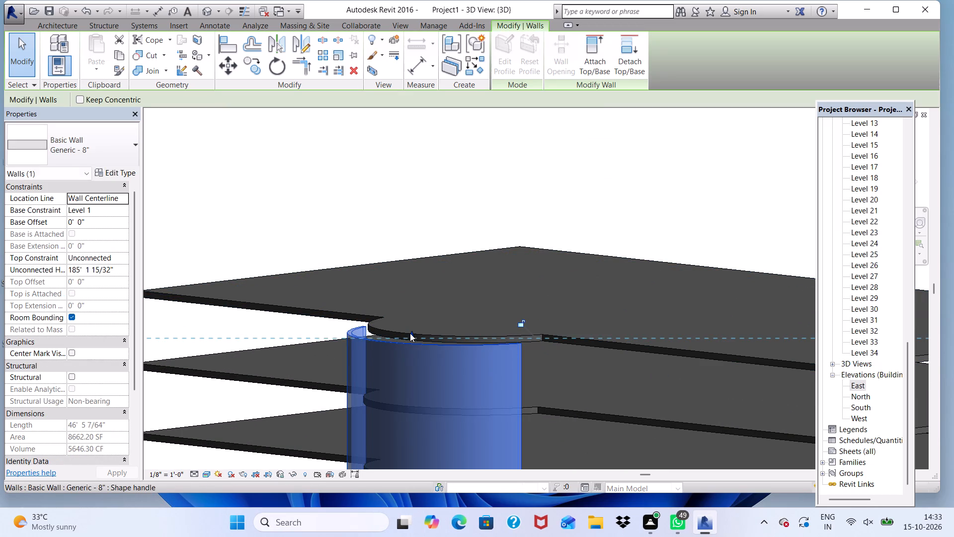
pyautogui.moveTo(410, 333); pyautogui.dragTo(410, 327)
pyautogui.scroll(-2, 424, 348)
pyautogui.moveTo(453, 365); pyautogui.dragTo(526, 313, button='middle')
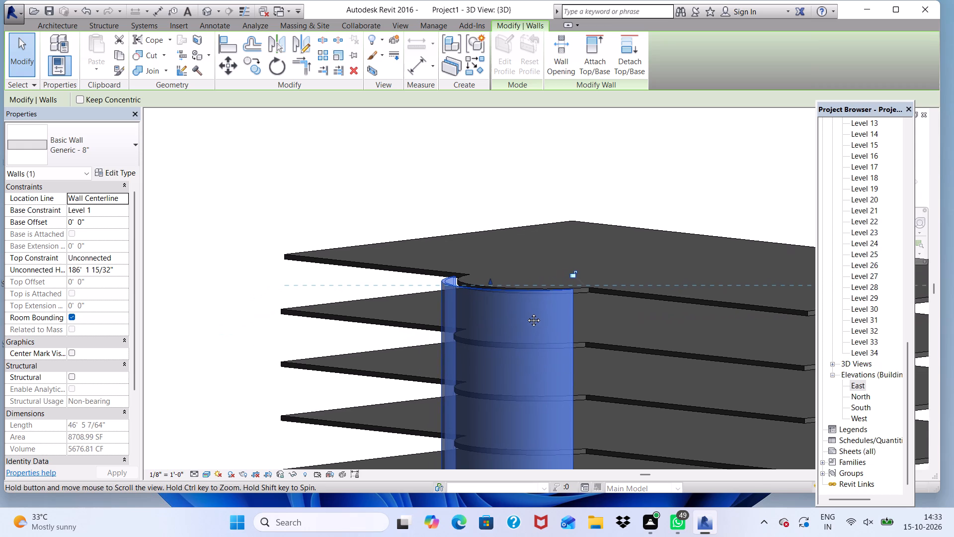
pyautogui.moveTo(526, 313); pyautogui.dragTo(489, 282, button='middle')
pyautogui.click(630, 139)
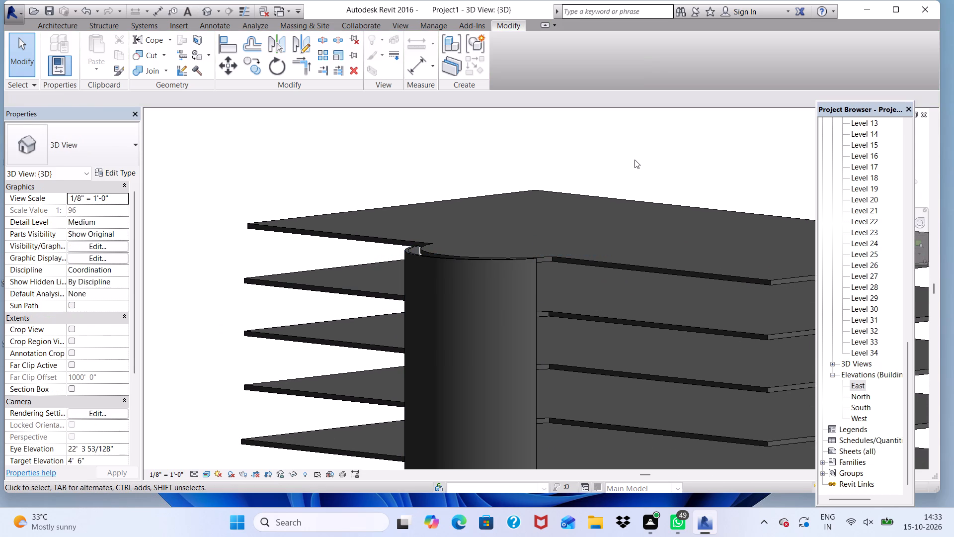
# Nudge the topmost floor slab horizontally toward the curved bay until its curved edge lines up with the top of the bay wall.
pyautogui.scroll(4, 501, 303)
pyautogui.scroll(-8, 500, 303)
pyautogui.moveTo(485, 299); pyautogui.dragTo(505, 282, button='middle')
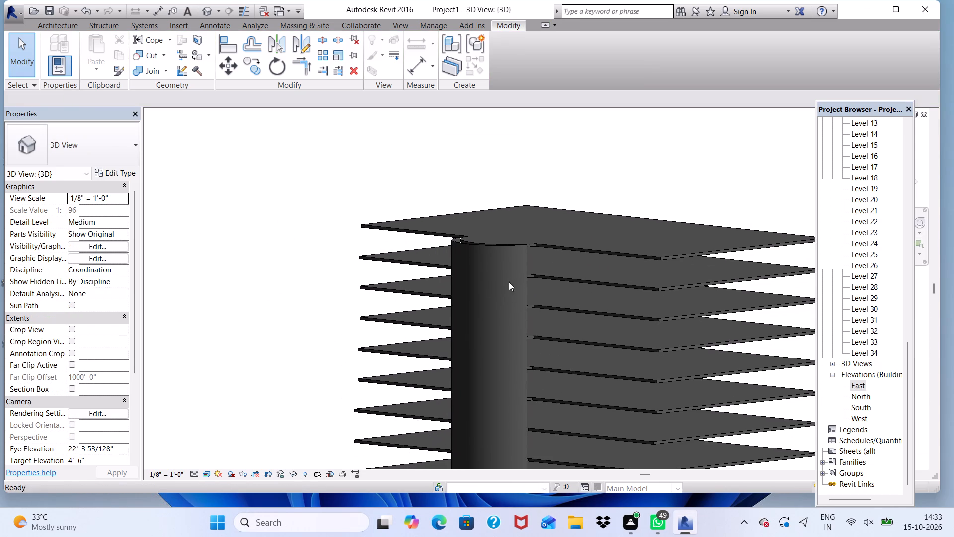
pyautogui.scroll(-1, 476, 303)
pyautogui.keyDown('shift'); pyautogui.moveTo(477, 304); pyautogui.dragTo(545, 246, button='middle'); pyautogui.keyUp('shift')
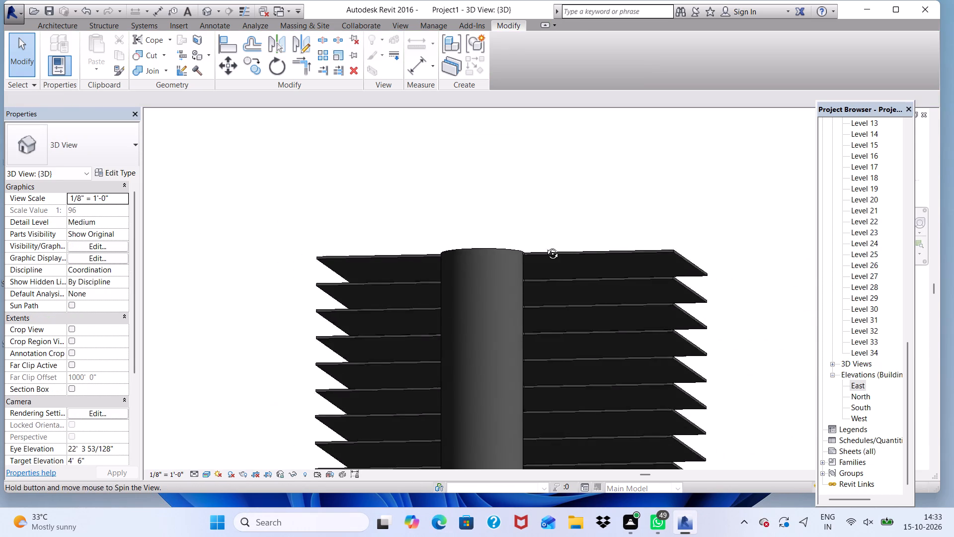
pyautogui.keyDown('shift'); pyautogui.moveTo(545, 246); pyautogui.dragTo(722, 311, button='middle'); pyautogui.keyUp('shift')
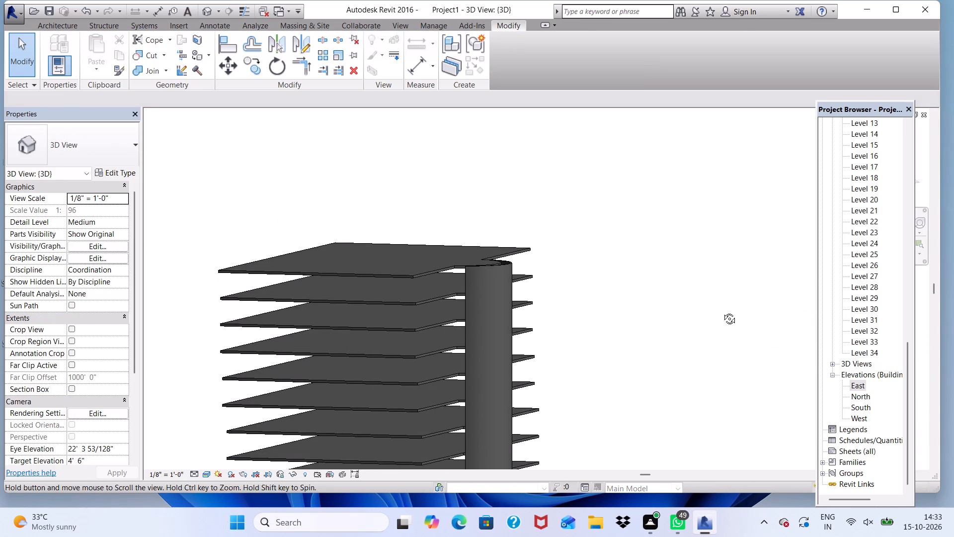
pyautogui.keyDown('shift'); pyautogui.moveTo(722, 311); pyautogui.dragTo(413, 431, button='middle'); pyautogui.keyUp('shift')
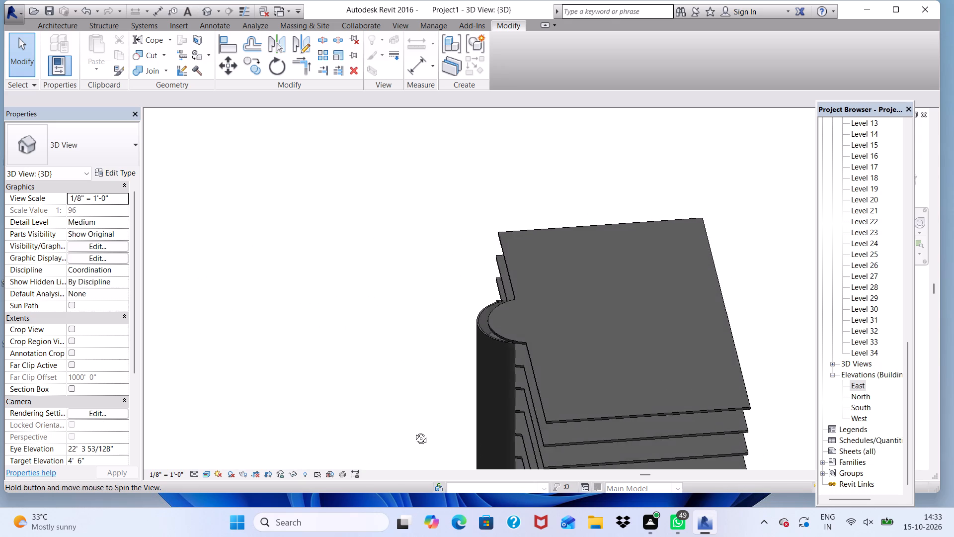
pyautogui.keyDown('shift'); pyautogui.moveTo(413, 431); pyautogui.dragTo(478, 459, button='middle'); pyautogui.keyUp('shift')
pyautogui.scroll(6, 489, 340)
pyautogui.click(485, 363)
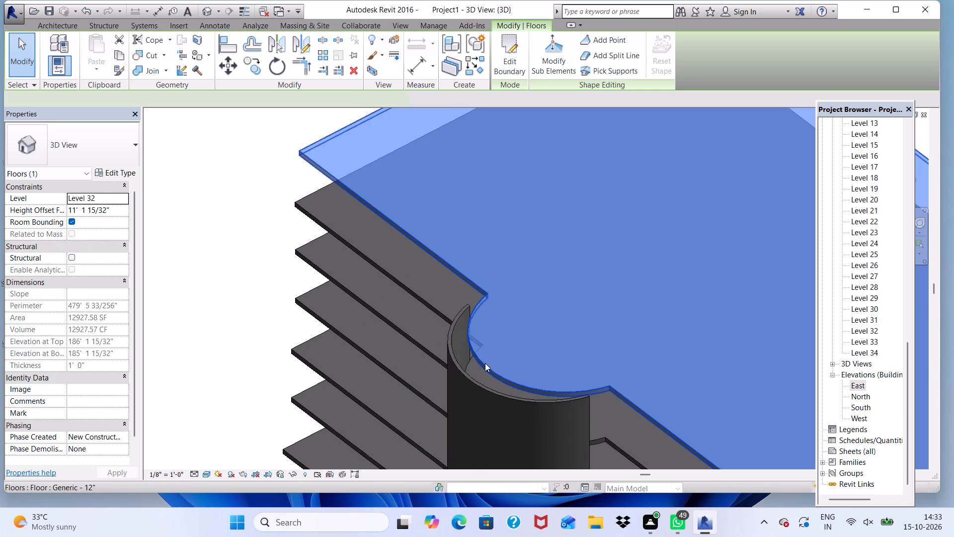
pyautogui.press('Down')
pyautogui.press('Down')
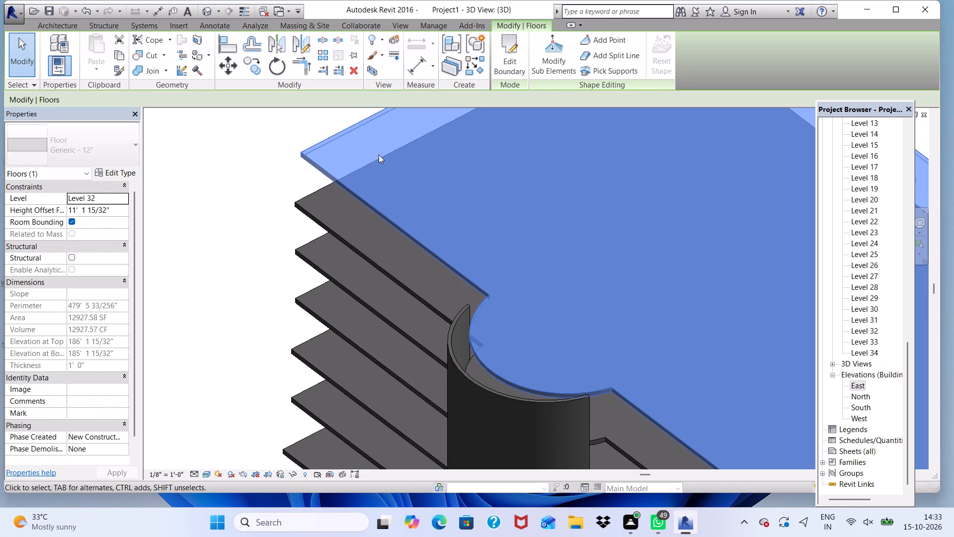
pyautogui.press('Up')
pyautogui.press('Left')
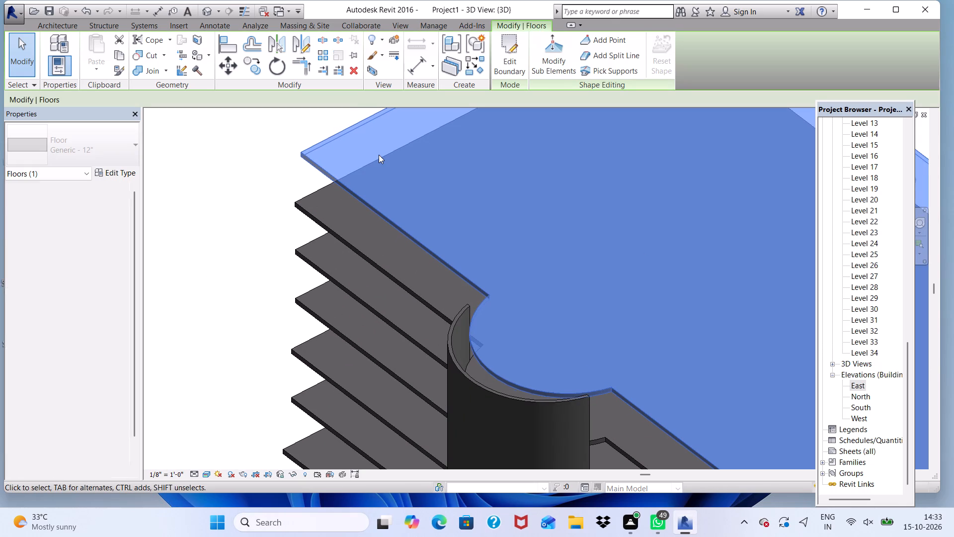
pyautogui.press('Left')
pyautogui.press('Left')
pyautogui.press('Left')
pyautogui.press('Left')
pyautogui.press('Left')
pyautogui.press('Left')
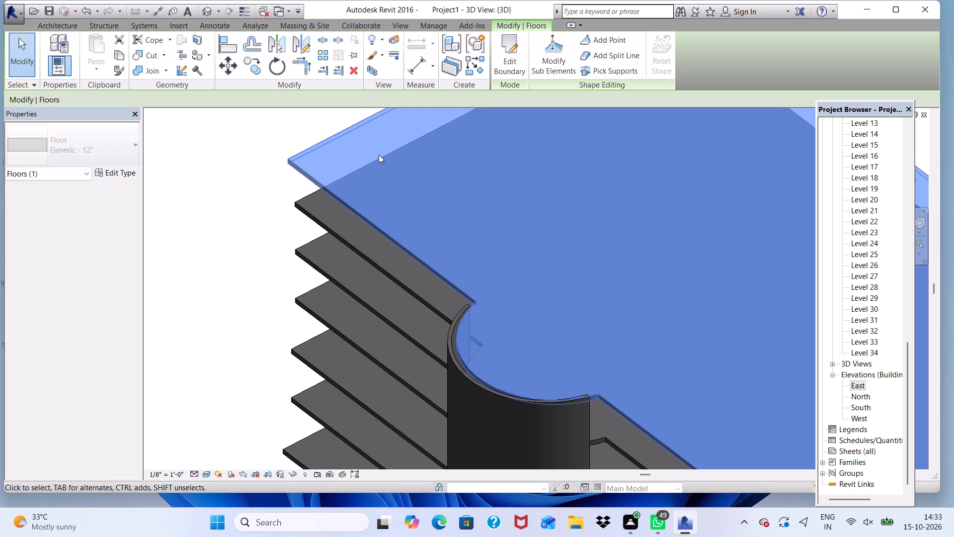
pyautogui.press('Left')
pyautogui.press('Left')
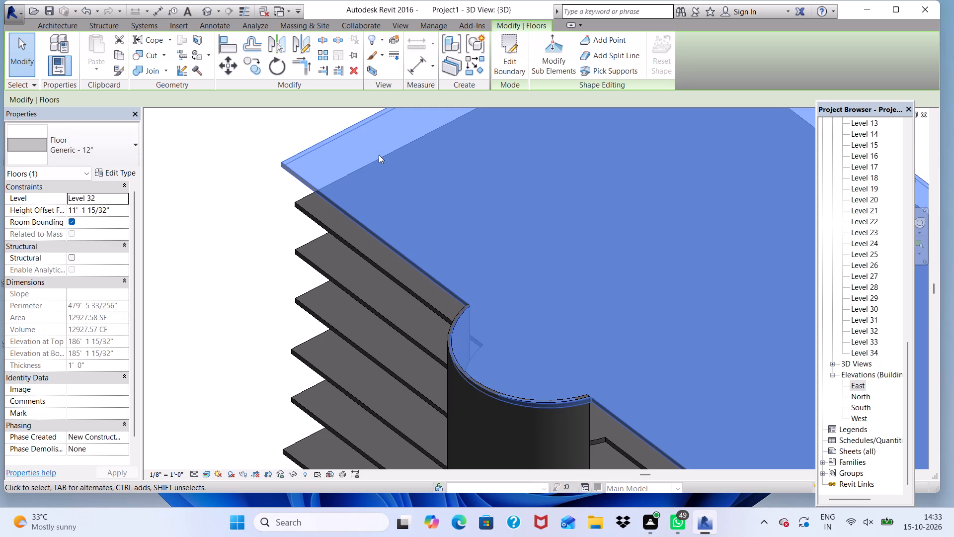
pyautogui.press('Up')
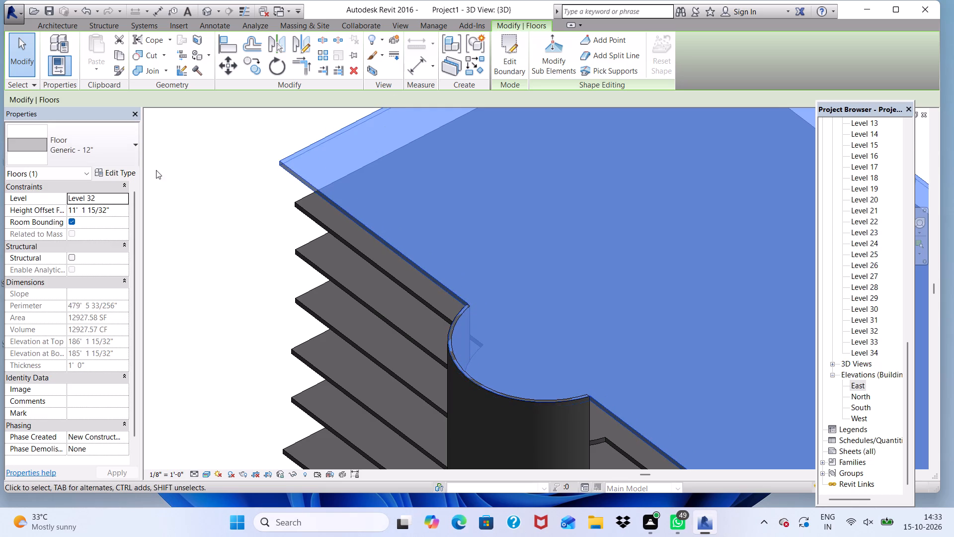
pyautogui.click(186, 222)
# Stretch the 62' straight south wall beside the curved bay up to the underside of the top floor, an unconnected height of 185' 1 15/32".
pyautogui.scroll(-5, 213, 241)
pyautogui.moveTo(324, 323); pyautogui.dragTo(354, 279, button='middle')
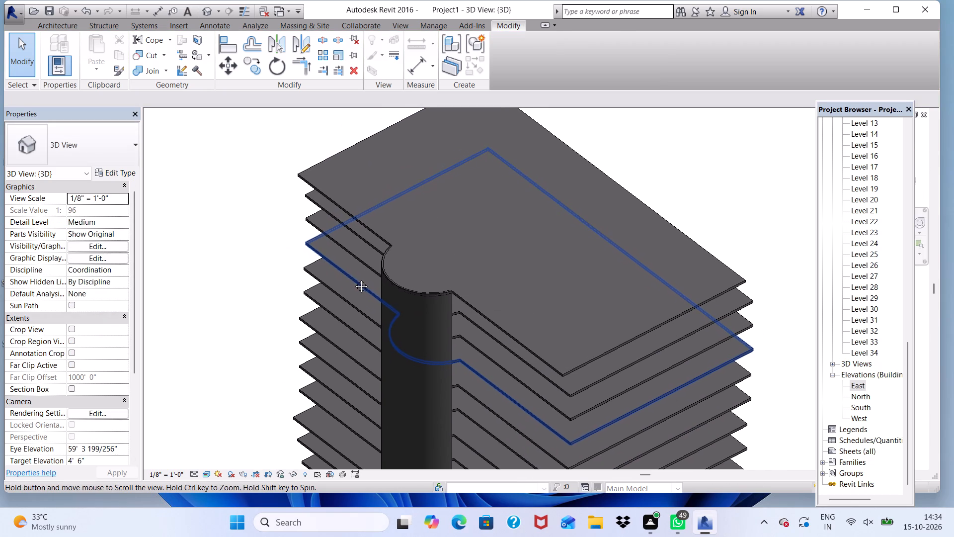
pyautogui.moveTo(354, 279); pyautogui.dragTo(364, 276, button='middle')
pyautogui.keyDown('shift'); pyautogui.moveTo(380, 301); pyautogui.dragTo(587, 141, button='middle'); pyautogui.keyUp('shift')
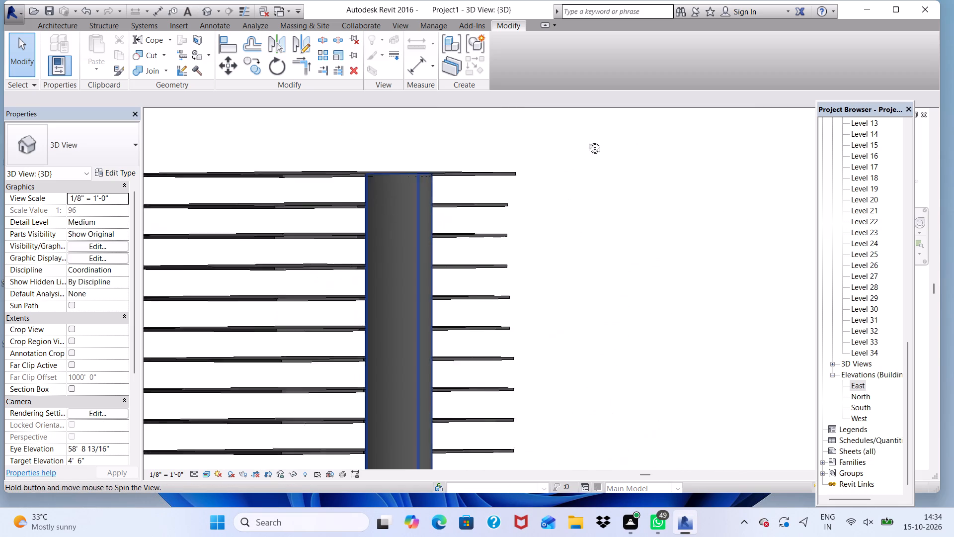
pyautogui.keyDown('shift'); pyautogui.moveTo(587, 141); pyautogui.dragTo(460, 151, button='middle'); pyautogui.keyUp('shift')
pyautogui.keyDown('shift'); pyautogui.scroll(1, 463, 157); pyautogui.keyUp('shift')
pyautogui.scroll(-8, 463, 158)
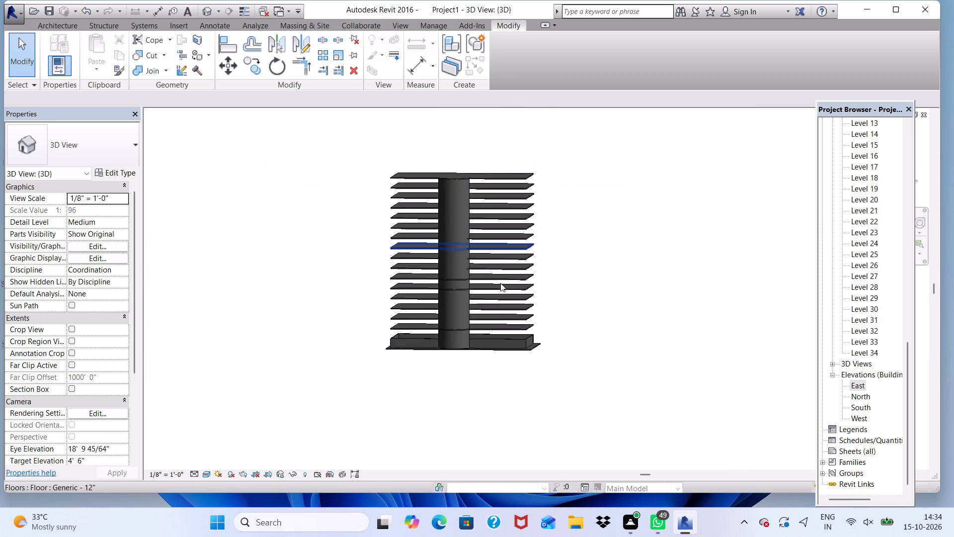
pyautogui.scroll(5, 493, 367)
pyautogui.scroll(5, 479, 284)
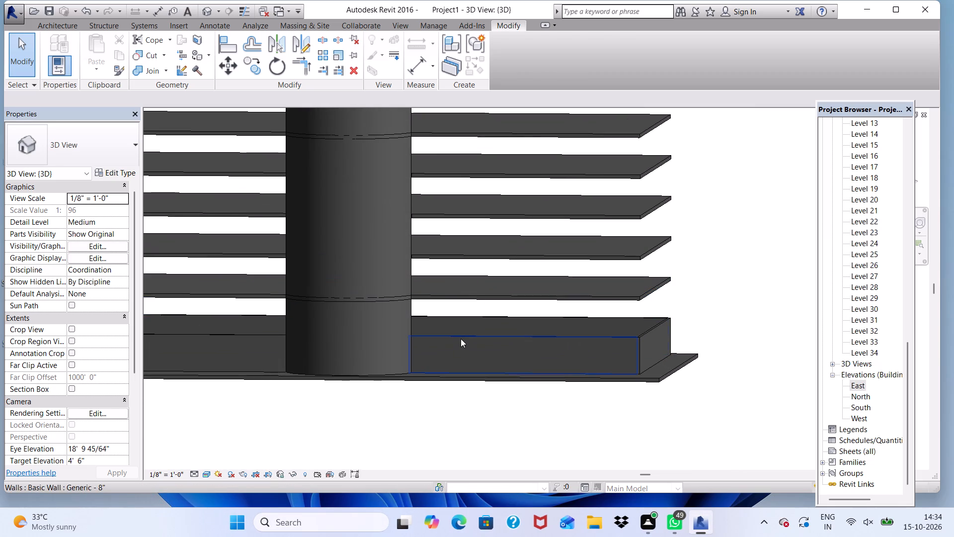
pyautogui.click(461, 339)
pyautogui.moveTo(522, 333); pyautogui.dragTo(496, 187)
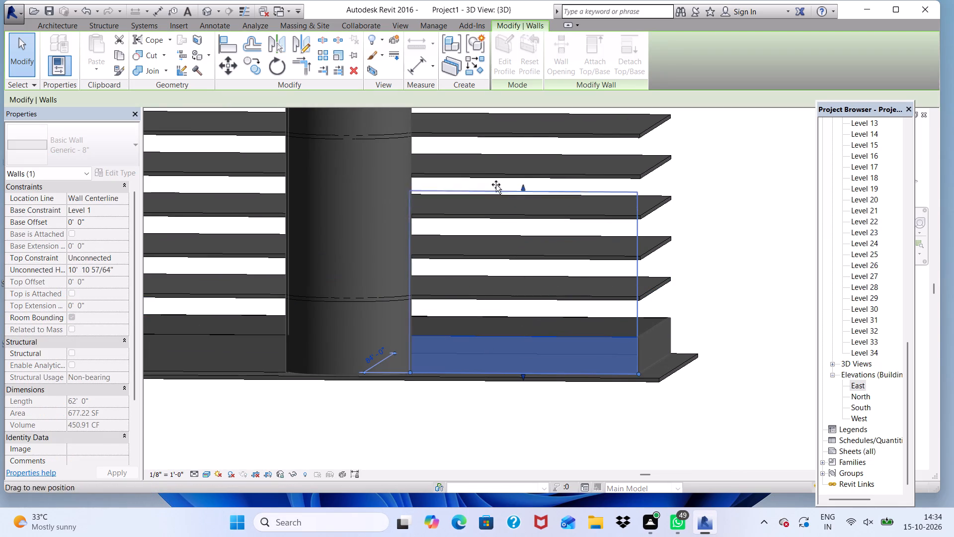
pyautogui.scroll(-11, 513, 224)
pyautogui.scroll(5, 536, 144)
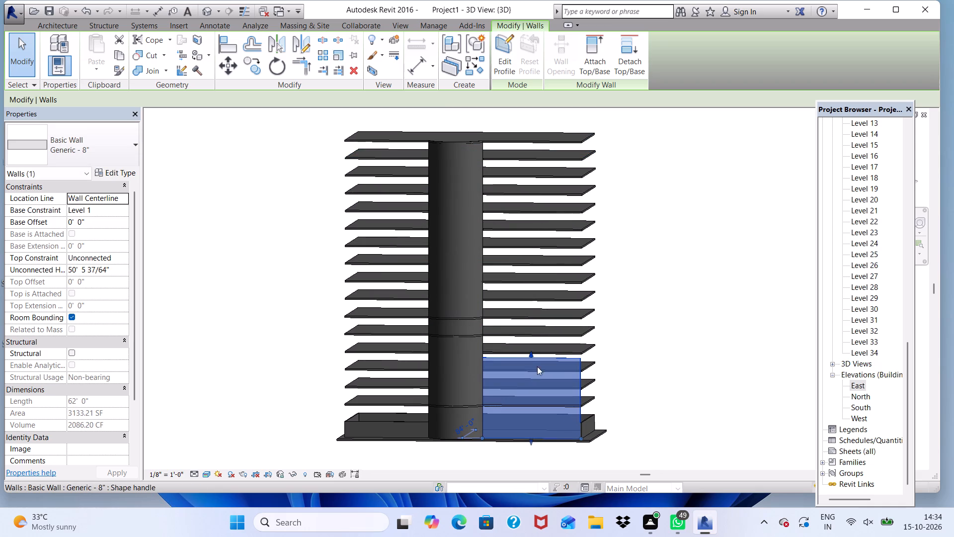
pyautogui.moveTo(530, 354); pyautogui.dragTo(528, 190)
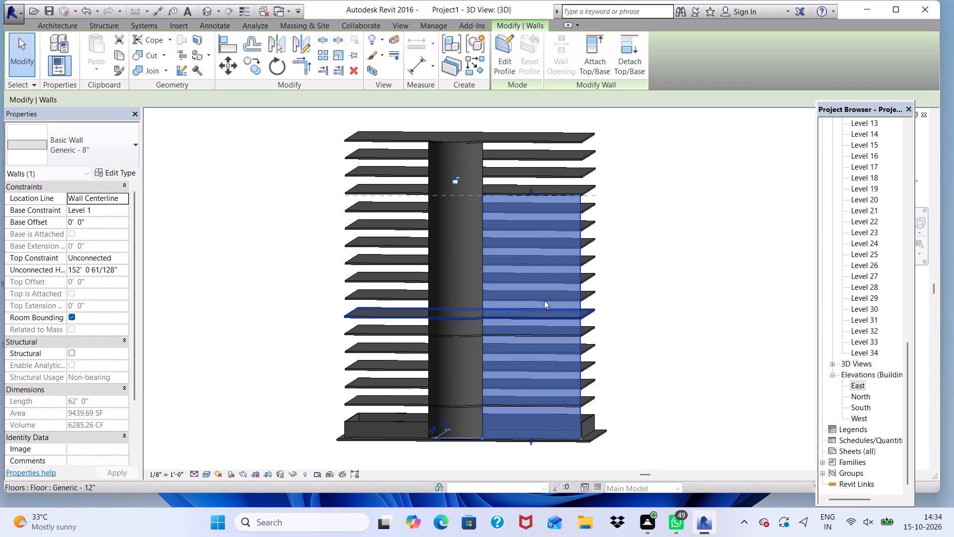
pyautogui.scroll(-6, 505, 248)
pyautogui.scroll(4, 524, 225)
pyautogui.moveTo(525, 280); pyautogui.dragTo(518, 243)
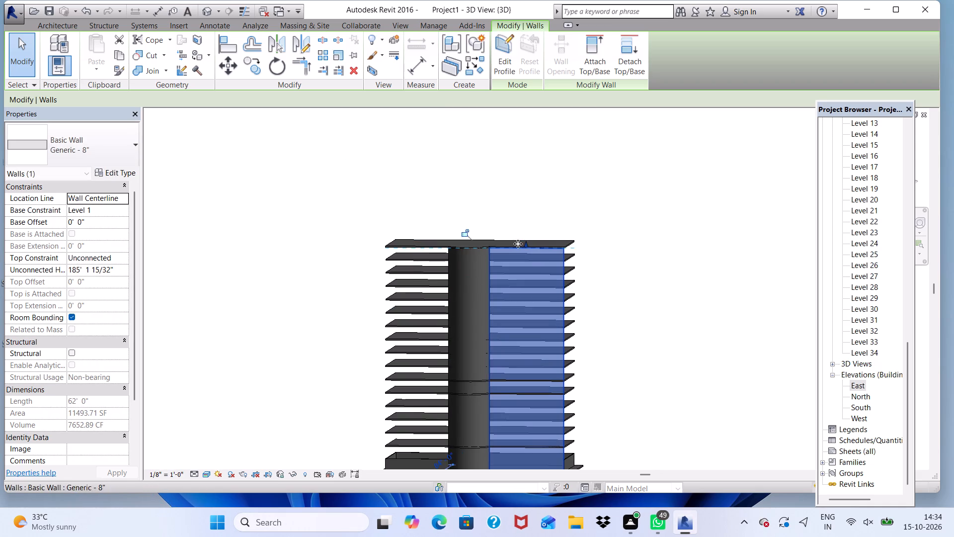
pyautogui.scroll(6, 552, 288)
pyautogui.click(654, 267)
# Stretch the adjoining 84' end wall up to the underside of the top floor, for an unconnected height of 185' 1 15/32".
pyautogui.scroll(-2, 659, 284)
pyautogui.moveTo(665, 297); pyautogui.dragTo(665, 303, button='middle')
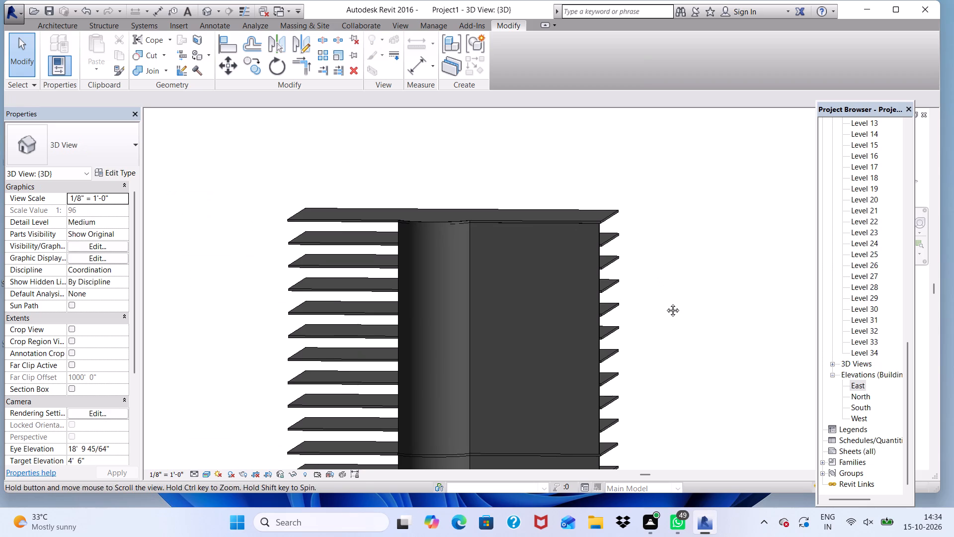
pyautogui.moveTo(665, 303); pyautogui.dragTo(509, 323, button='middle')
pyautogui.keyDown('shift'); pyautogui.scroll(1, 509, 323); pyautogui.keyUp('shift')
pyautogui.keyDown('shift'); pyautogui.scroll(-4, 508, 317); pyautogui.keyUp('shift')
pyautogui.scroll(-4, 550, 226)
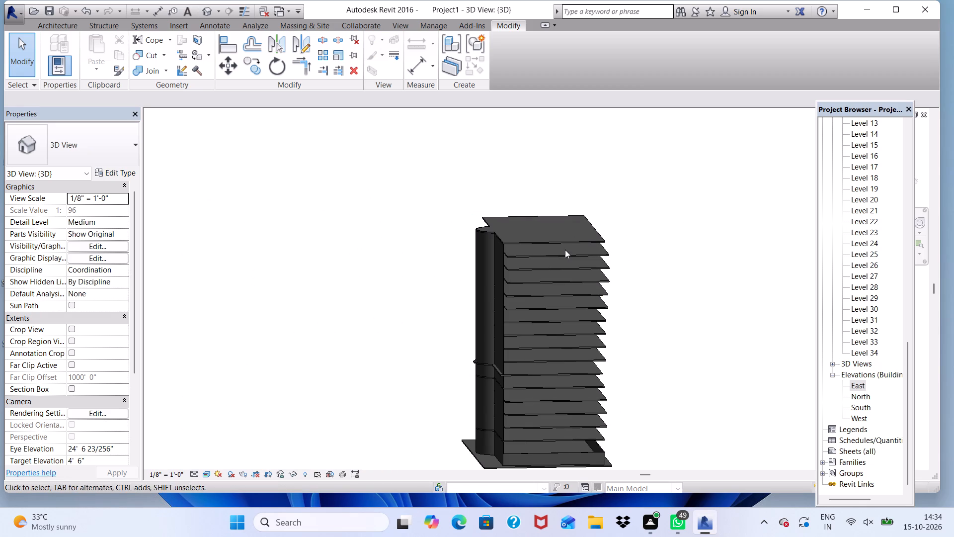
pyautogui.scroll(5, 537, 515)
pyautogui.scroll(5, 512, 449)
pyautogui.scroll(-3, 510, 442)
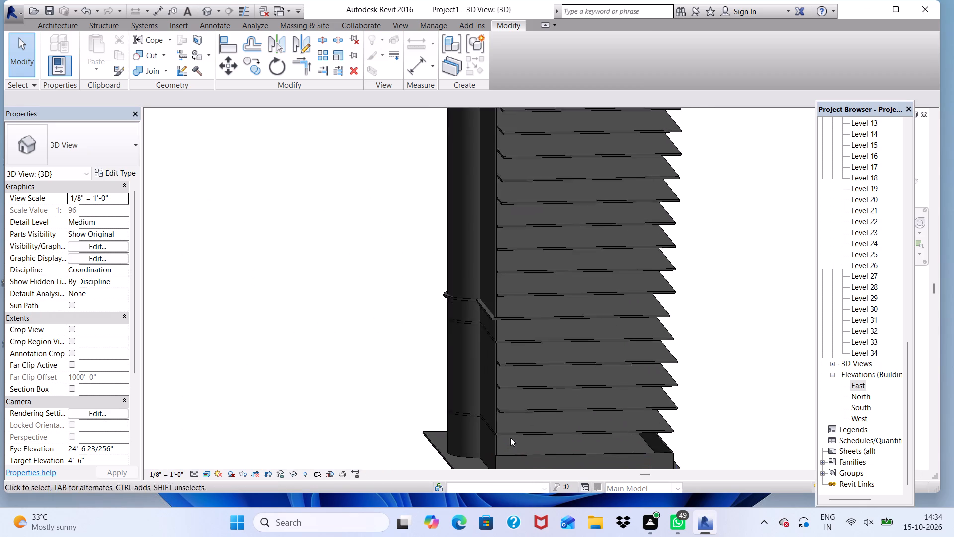
pyautogui.scroll(-2, 510, 437)
pyautogui.scroll(6, 525, 476)
pyautogui.click(518, 448)
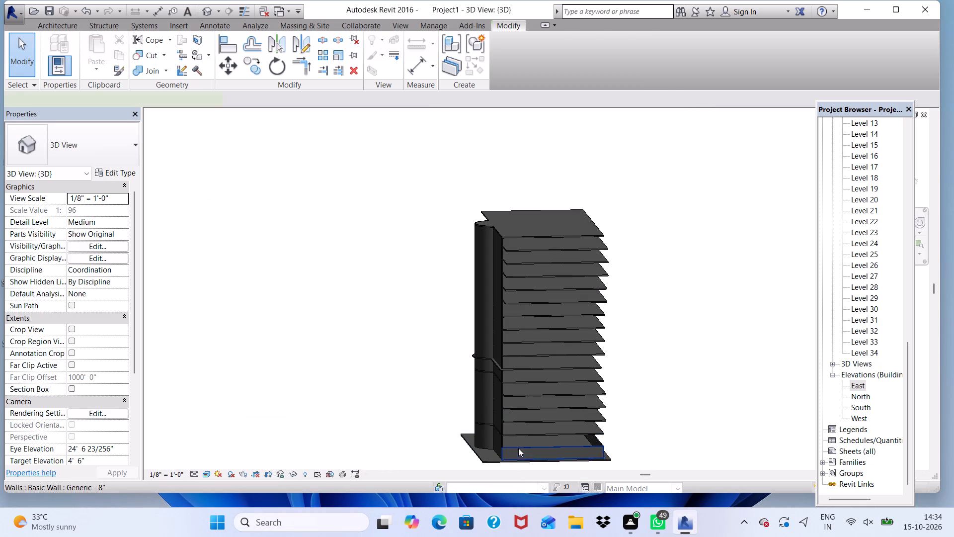
pyautogui.moveTo(552, 443); pyautogui.dragTo(533, 322)
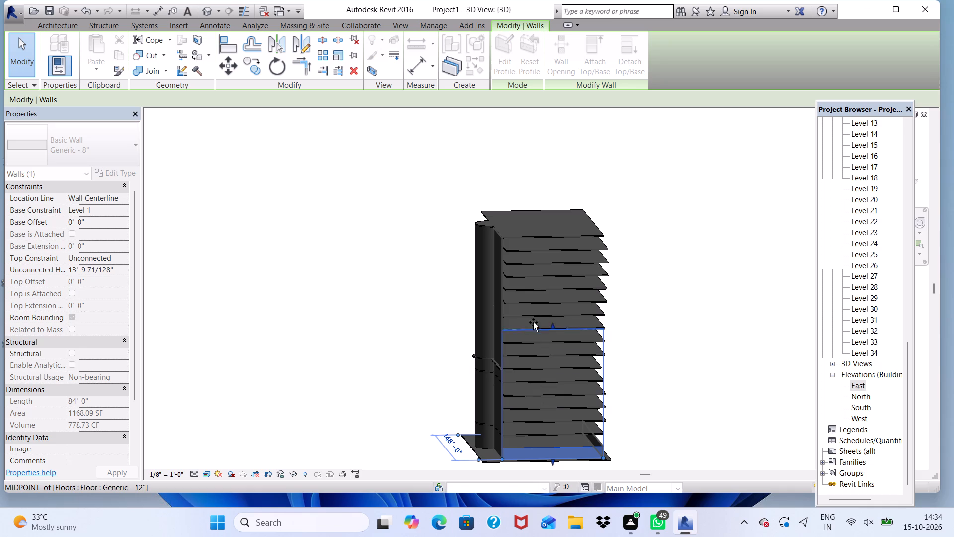
pyautogui.moveTo(533, 322); pyautogui.dragTo(533, 243)
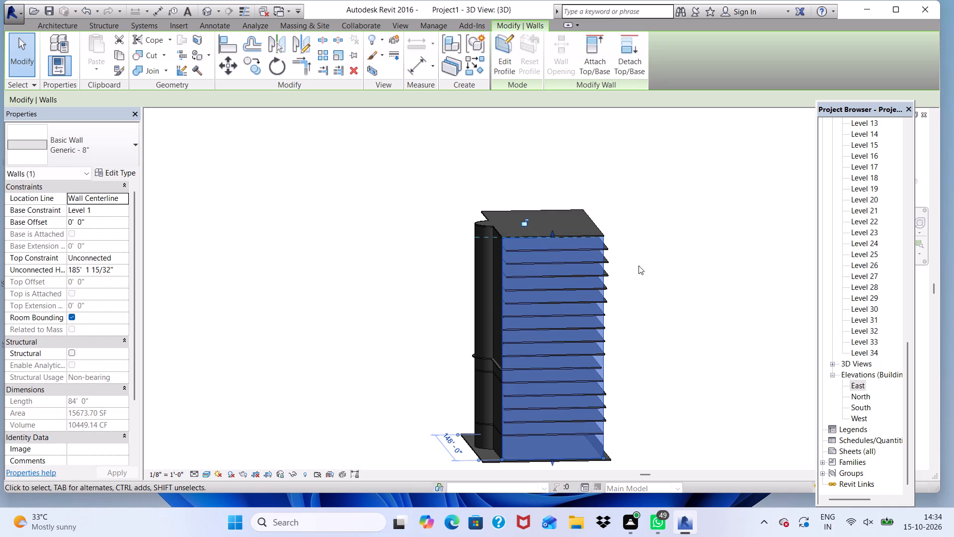
pyautogui.click(661, 270)
# Stretch the 148' long straight wall opposite the curved bay up to the underside of the topmost floor slab.
pyautogui.keyDown('shift'); pyautogui.moveTo(684, 350); pyautogui.dragTo(461, 342, button='middle'); pyautogui.keyUp('shift')
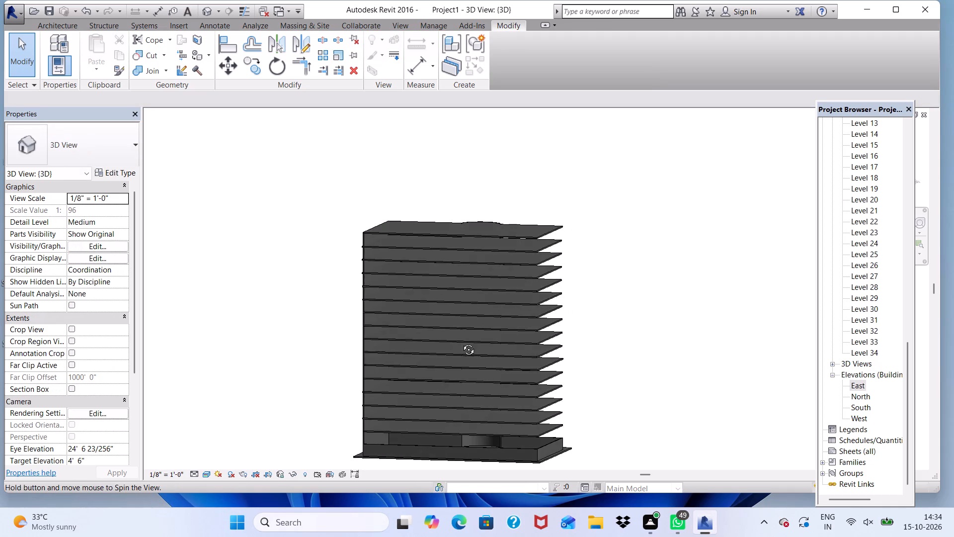
pyautogui.keyDown('shift'); pyautogui.moveTo(461, 342); pyautogui.dragTo(460, 347, button='middle'); pyautogui.keyUp('shift')
pyautogui.keyDown('shift'); pyautogui.scroll(2, 406, 460); pyautogui.keyUp('shift')
pyautogui.keyDown('shift'); pyautogui.scroll(-6, 425, 339); pyautogui.keyUp('shift')
pyautogui.keyDown('shift'); pyautogui.scroll(5, 465, 423); pyautogui.keyUp('shift')
pyautogui.scroll(-2, 437, 452)
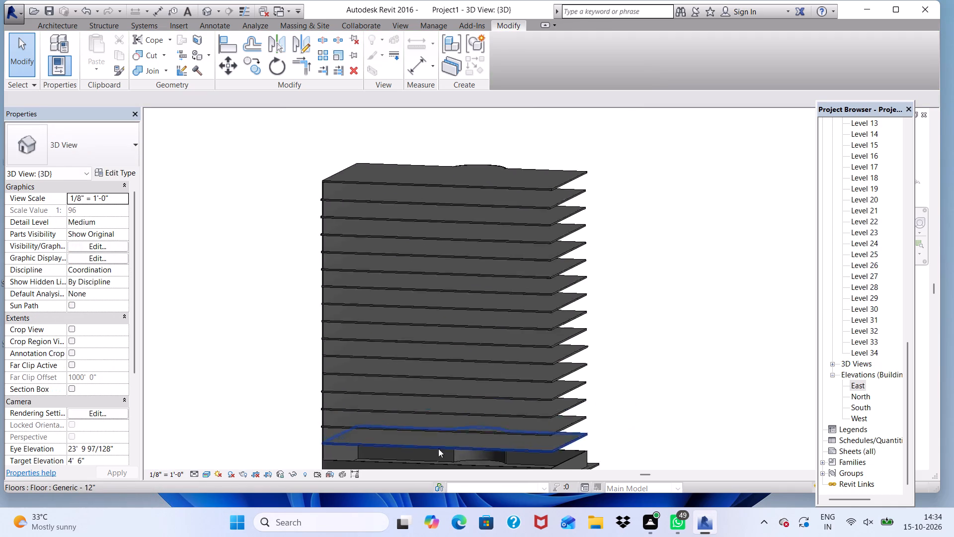
pyautogui.scroll(-3, 438, 448)
pyautogui.scroll(-4, 477, 382)
pyautogui.scroll(5, 453, 457)
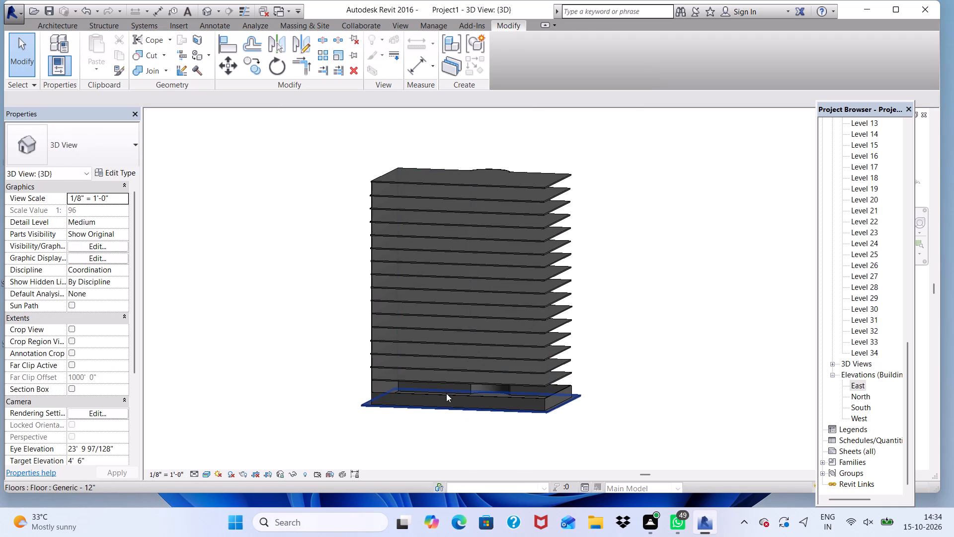
pyautogui.click(446, 397)
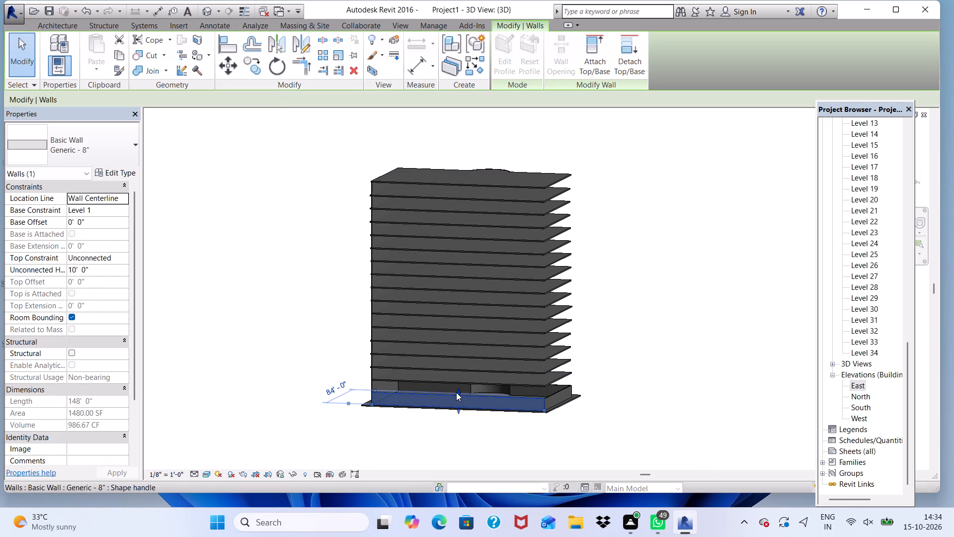
pyautogui.moveTo(456, 392); pyautogui.dragTo(461, 223)
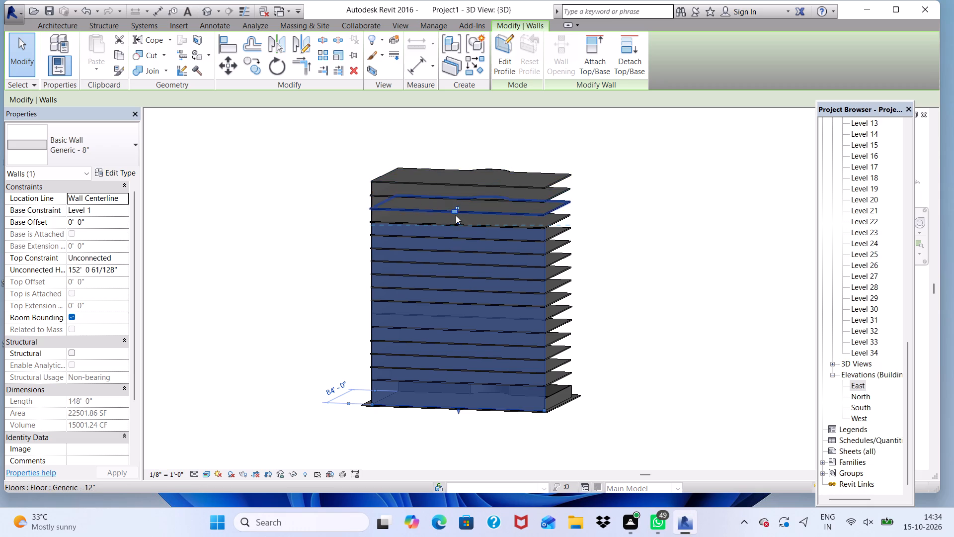
pyautogui.scroll(4, 463, 218)
pyautogui.moveTo(454, 225); pyautogui.dragTo(456, 173)
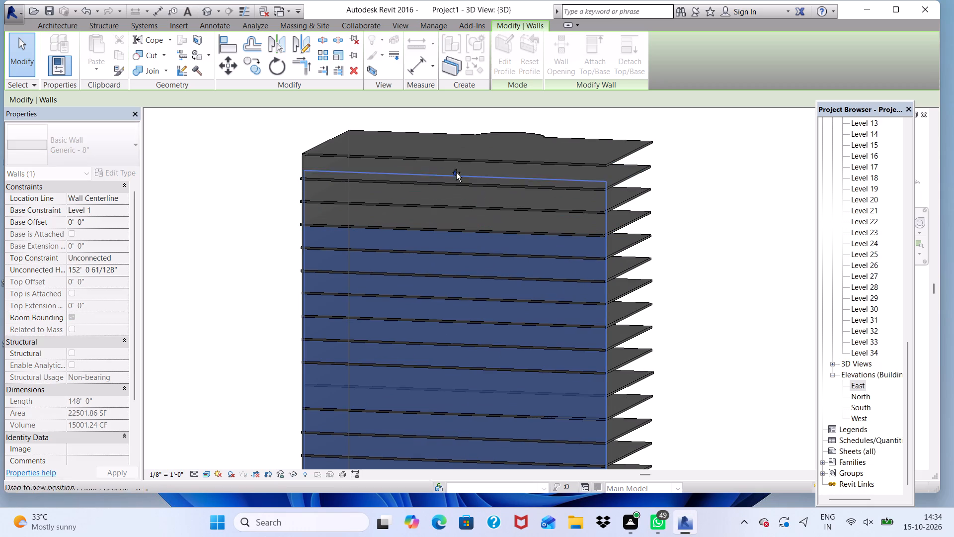
pyautogui.moveTo(456, 173); pyautogui.dragTo(458, 161)
pyautogui.click(704, 219)
pyautogui.scroll(-3, 604, 236)
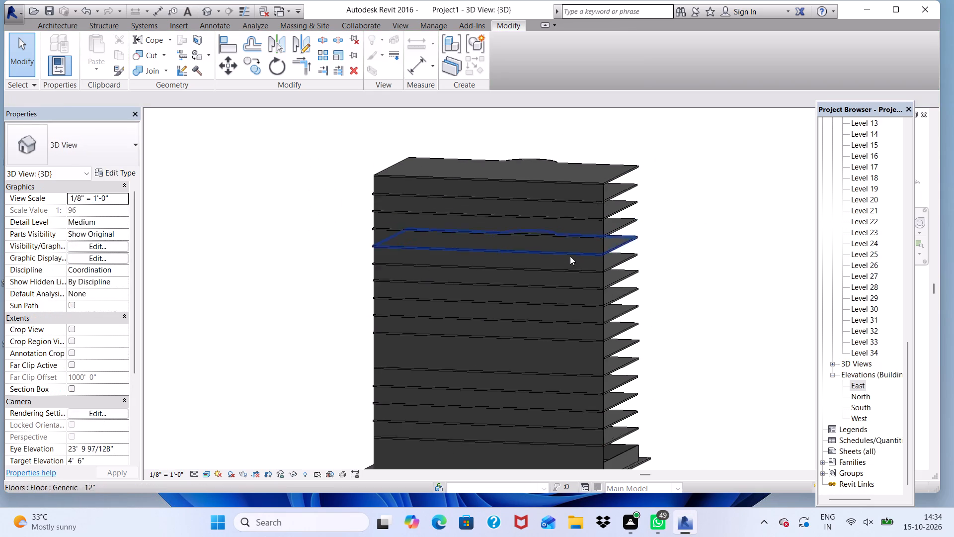
# Stretch the remaining low 84' end wall up to the underside of the top floor, an unconnected height of 185' 1 15/32".
pyautogui.keyDown('shift'); pyautogui.moveTo(657, 415); pyautogui.dragTo(645, 415, button='middle'); pyautogui.keyUp('shift')
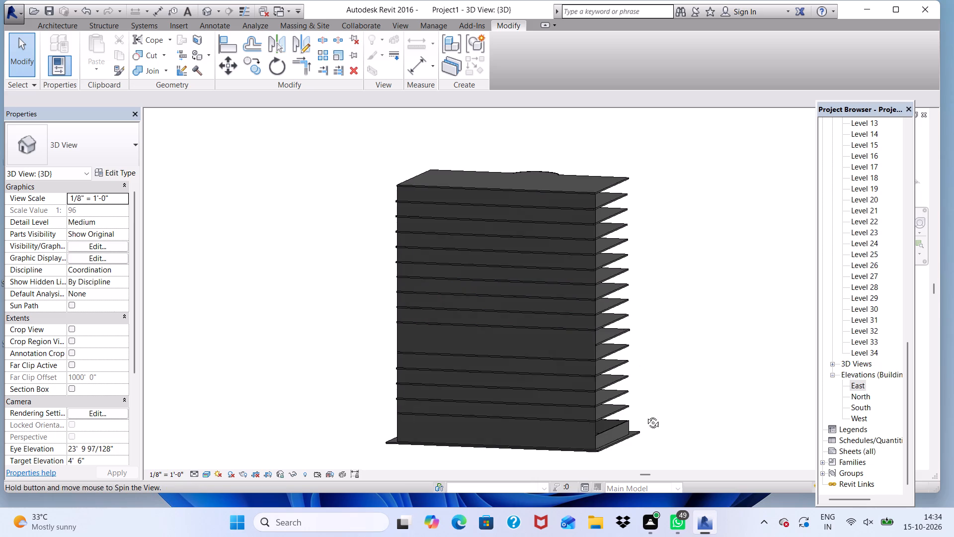
pyautogui.keyDown('shift'); pyautogui.moveTo(645, 415); pyautogui.dragTo(515, 398, button='middle'); pyautogui.keyUp('shift')
pyautogui.keyDown('shift'); pyautogui.scroll(5, 460, 413); pyautogui.keyUp('shift')
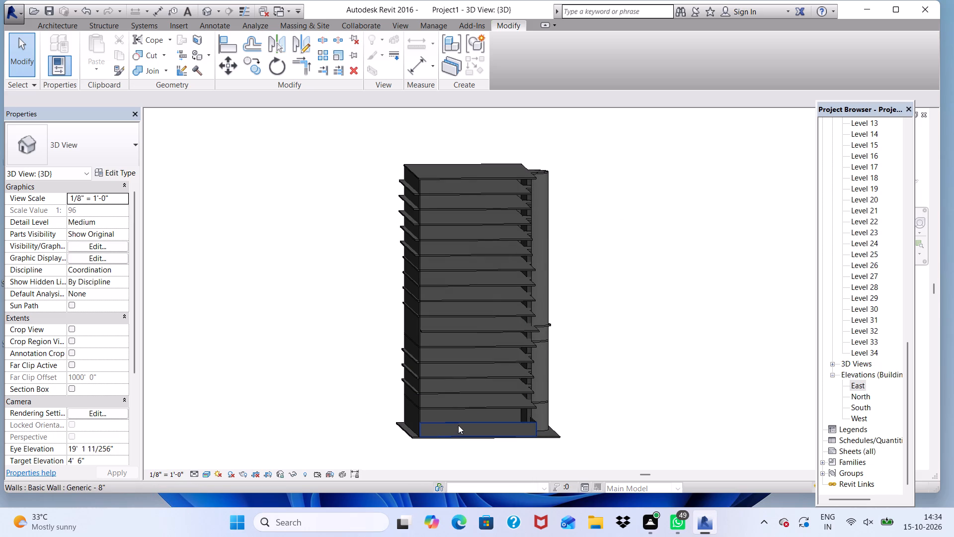
pyautogui.click(458, 425)
pyautogui.moveTo(475, 420); pyautogui.dragTo(480, 321)
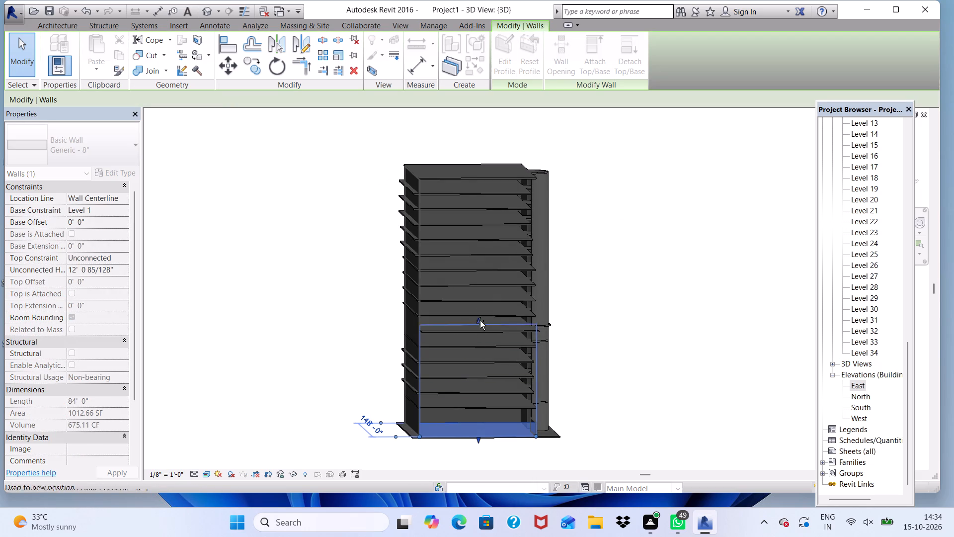
pyautogui.moveTo(480, 321); pyautogui.dragTo(480, 319)
pyautogui.scroll(3, 482, 318)
pyautogui.moveTo(476, 311); pyautogui.dragTo(482, 261)
pyautogui.scroll(-8, 483, 266)
pyautogui.scroll(5, 500, 243)
pyautogui.scroll(2, 482, 318)
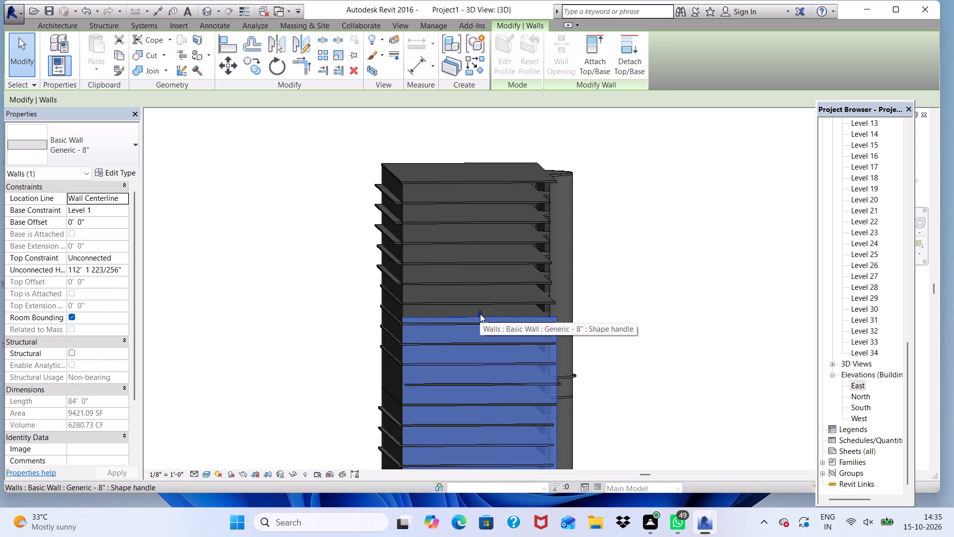
pyautogui.moveTo(478, 314); pyautogui.dragTo(477, 291)
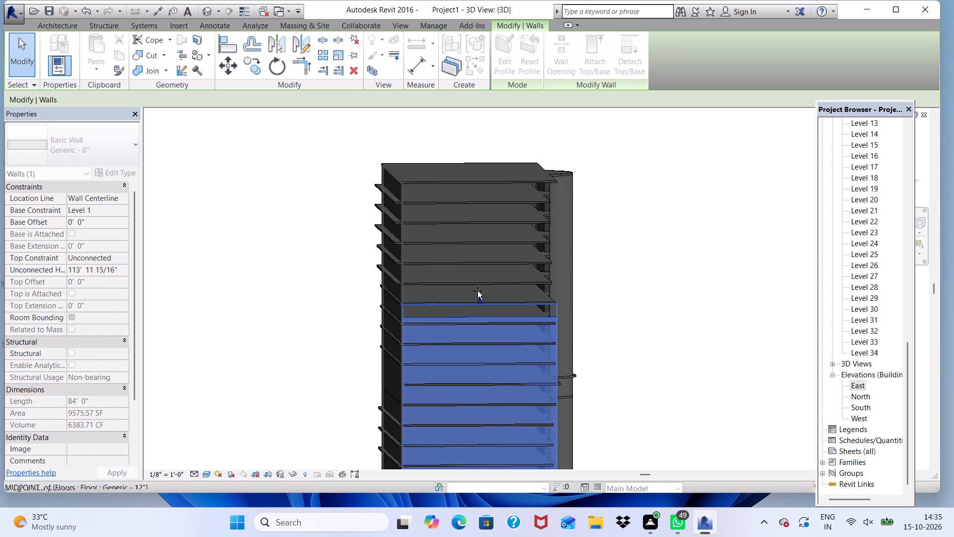
pyautogui.moveTo(477, 291); pyautogui.dragTo(468, 182)
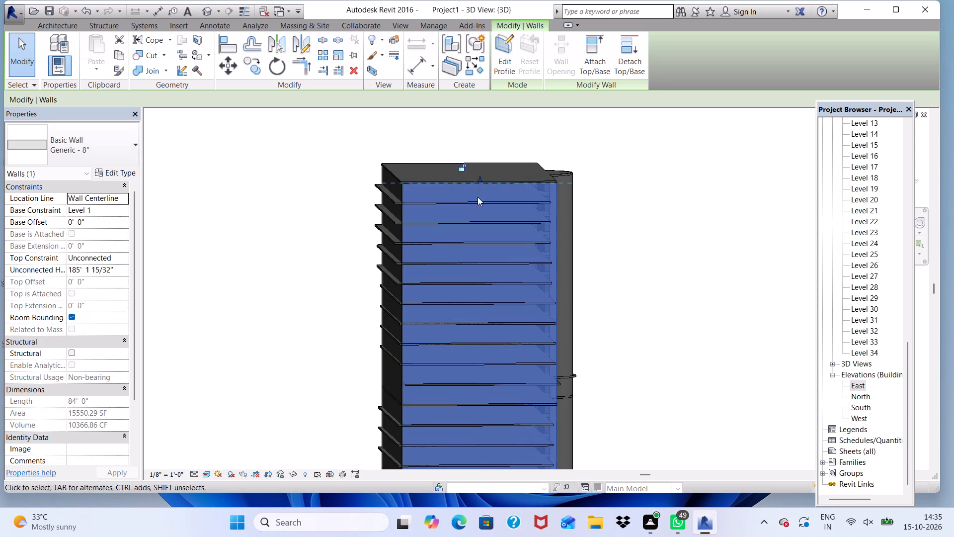
pyautogui.scroll(-1, 522, 277)
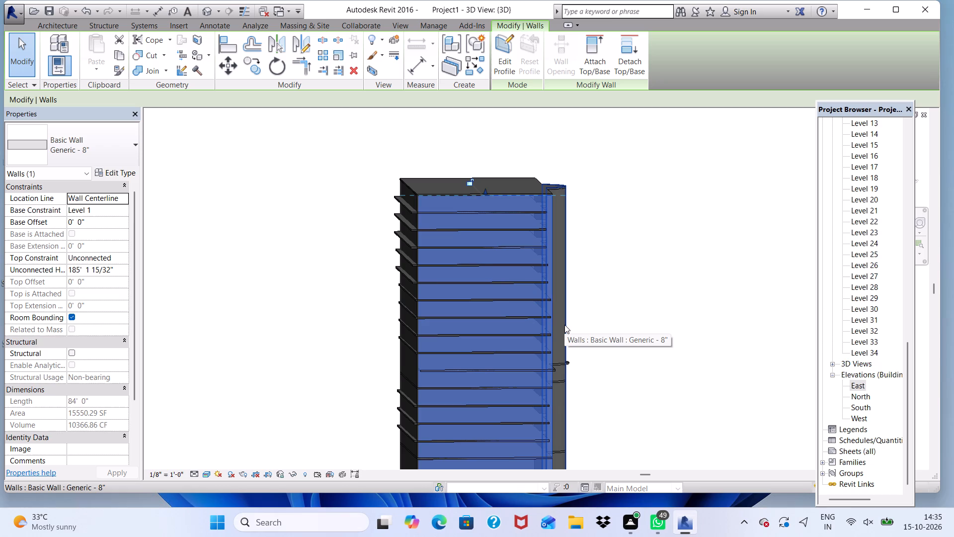
pyautogui.keyDown('shift'); pyautogui.moveTo(570, 327); pyautogui.dragTo(402, 336, button='middle'); pyautogui.keyUp('shift')
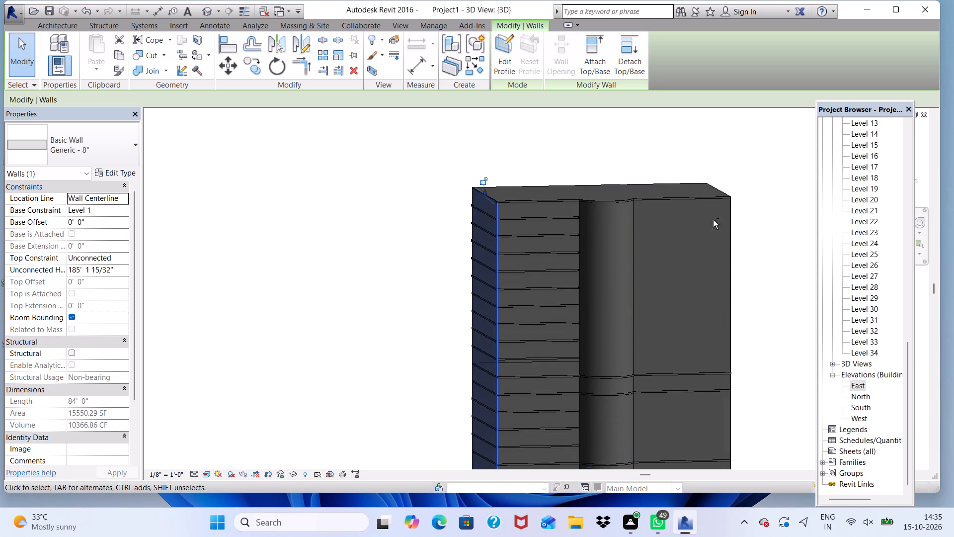
pyautogui.click(784, 209)
# Examine the enclosed tower from several sides, including the wall bases, the curved bay and the slab edges along the facades.
pyautogui.scroll(1, 560, 241)
pyautogui.scroll(-10, 556, 242)
pyautogui.scroll(5, 603, 296)
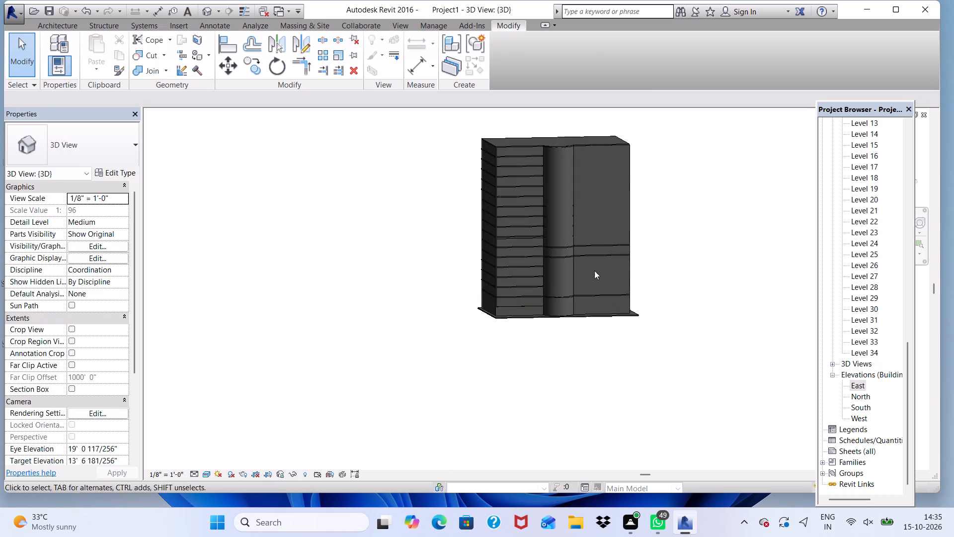
pyautogui.moveTo(488, 308); pyautogui.dragTo(380, 353, button='middle')
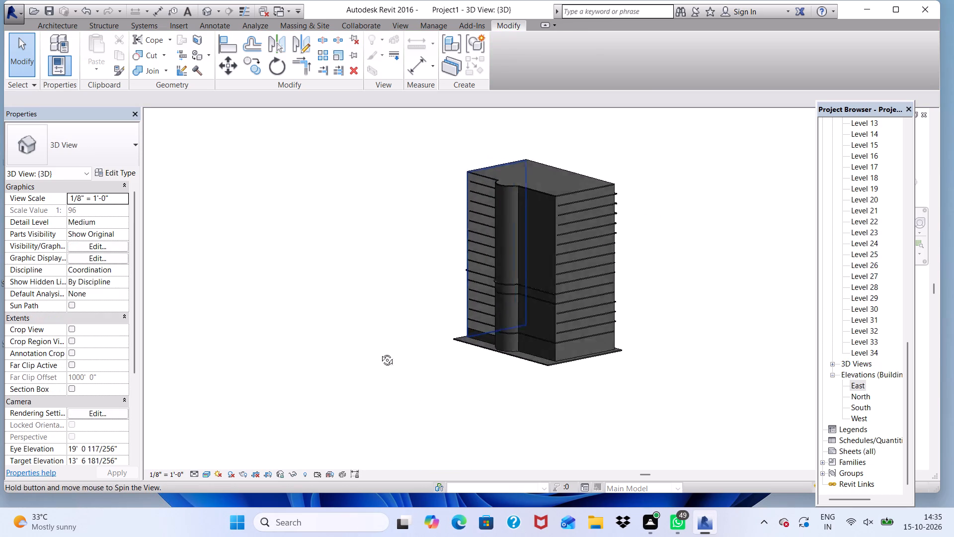
pyautogui.moveTo(380, 353); pyautogui.dragTo(512, 381, button='middle')
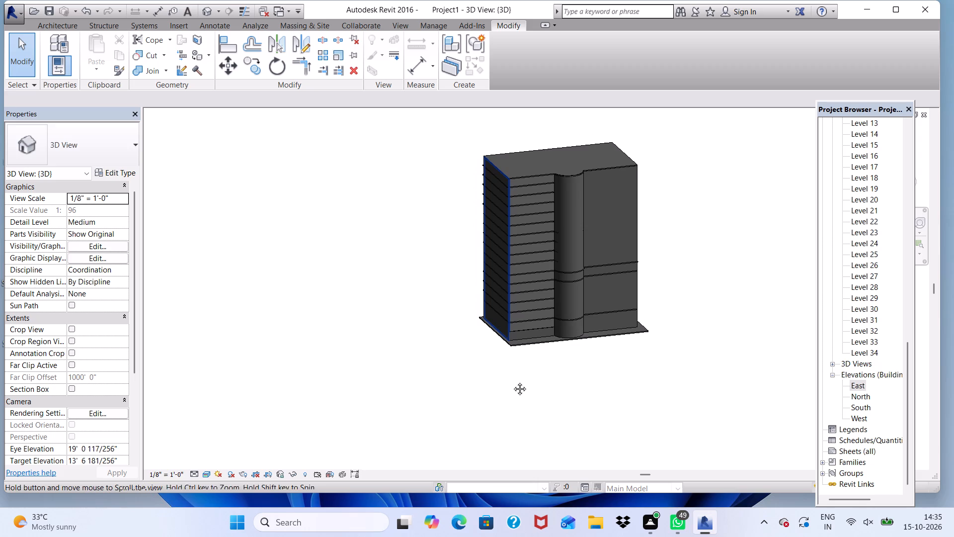
pyautogui.moveTo(512, 381); pyautogui.dragTo(515, 383, button='middle')
pyautogui.scroll(4, 534, 378)
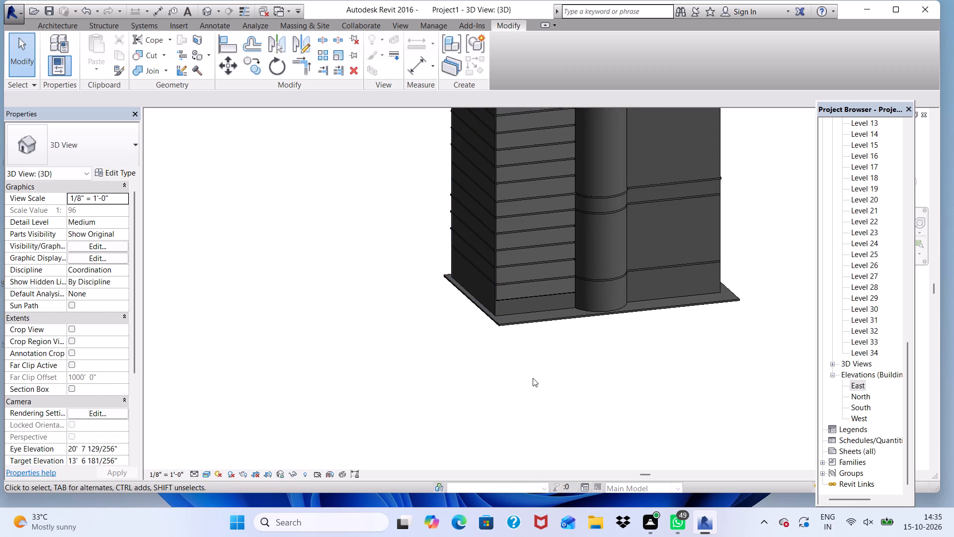
pyautogui.scroll(4, 533, 378)
pyautogui.scroll(-5, 529, 375)
pyautogui.scroll(4, 507, 362)
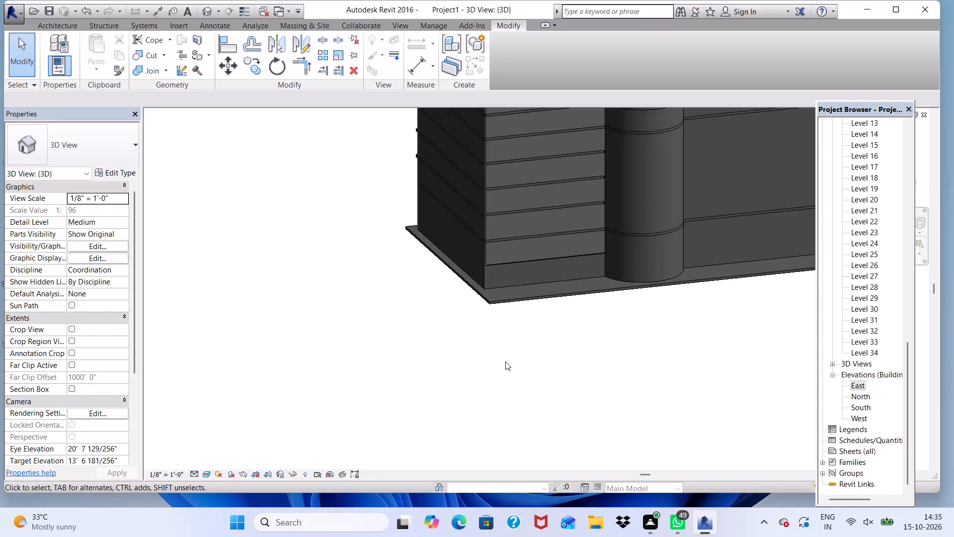
pyautogui.scroll(-6, 523, 394)
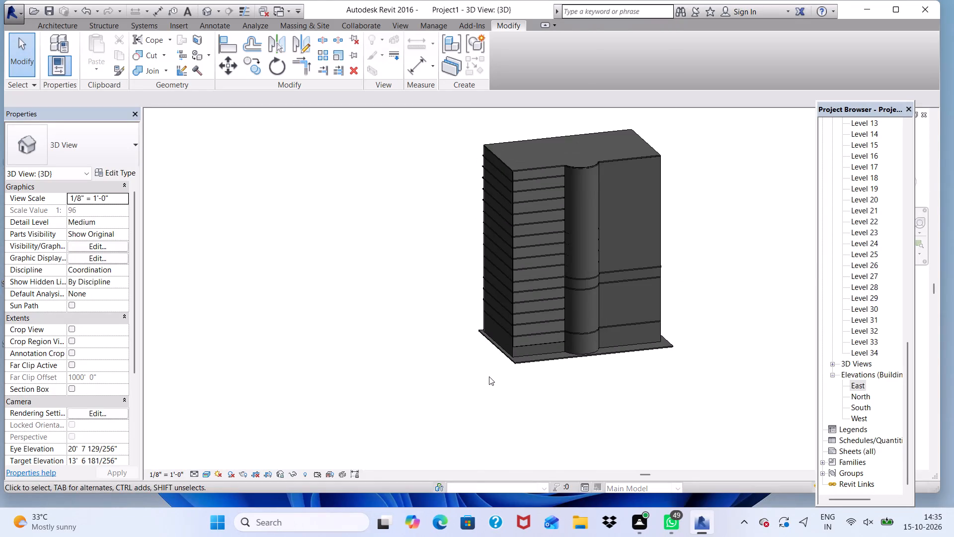
pyautogui.scroll(-1, 489, 380)
pyautogui.scroll(-1, 563, 373)
pyautogui.keyDown('shift'); pyautogui.moveTo(581, 398); pyautogui.dragTo(478, 323, button='middle'); pyautogui.keyUp('shift')
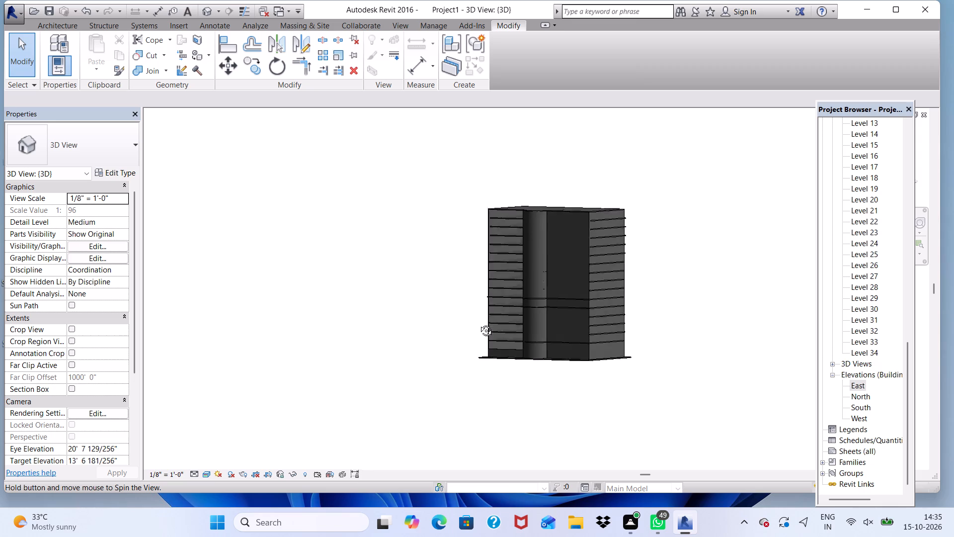
pyautogui.keyDown('shift'); pyautogui.moveTo(478, 323); pyautogui.dragTo(476, 401, button='middle'); pyautogui.keyUp('shift')
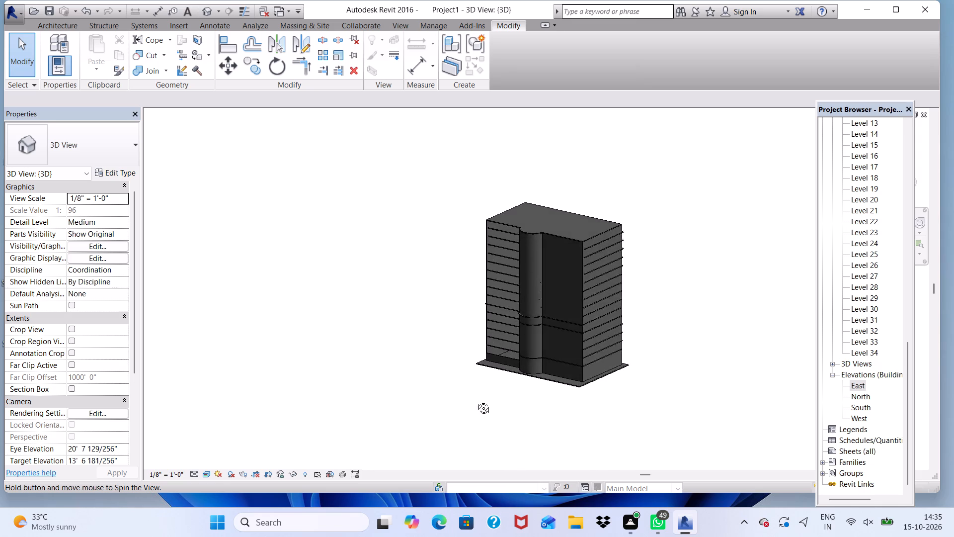
pyautogui.keyDown('shift'); pyautogui.moveTo(476, 401); pyautogui.dragTo(547, 388, button='middle'); pyautogui.keyUp('shift')
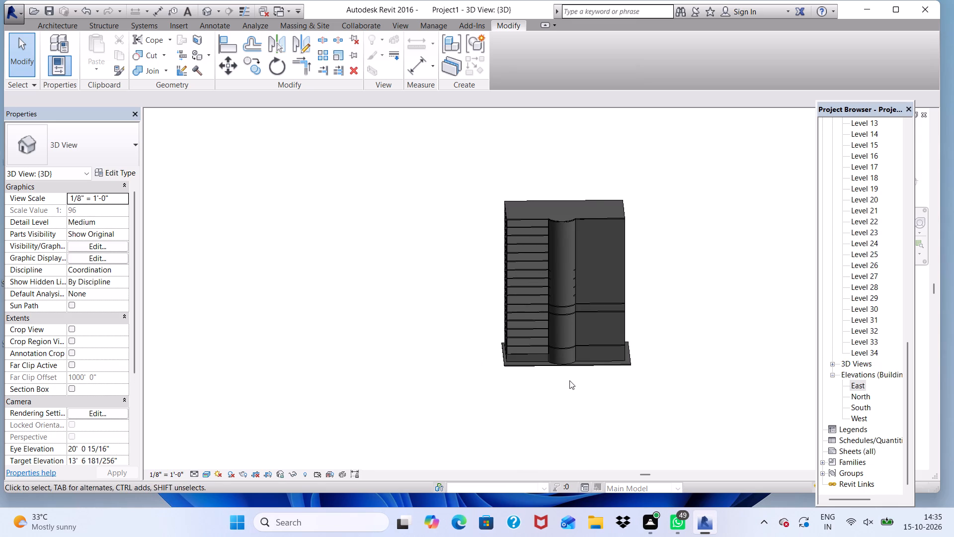
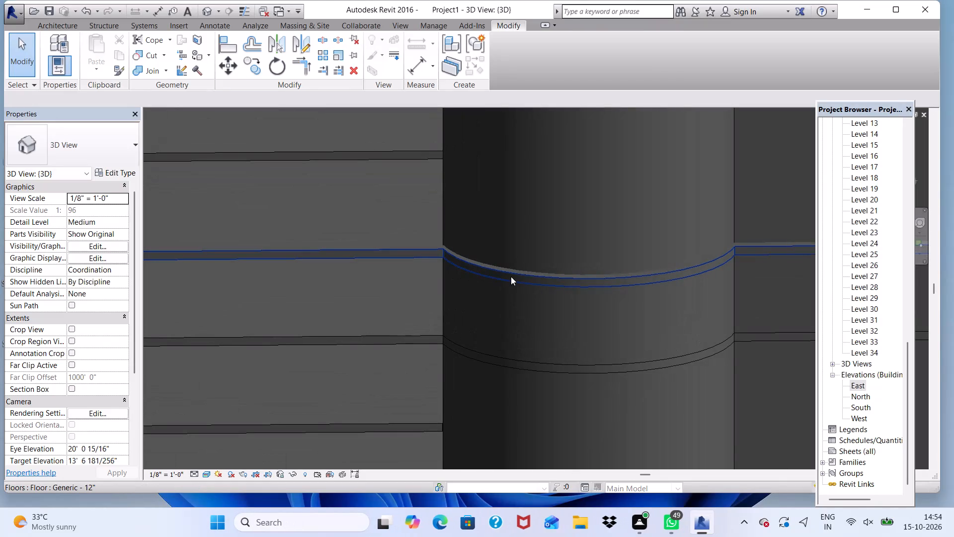
# Nudge the Level 12 floor slab inward so its protruding edge recedes behind the curved bay wall.
pyautogui.click(511, 275)
pyautogui.press('Up')
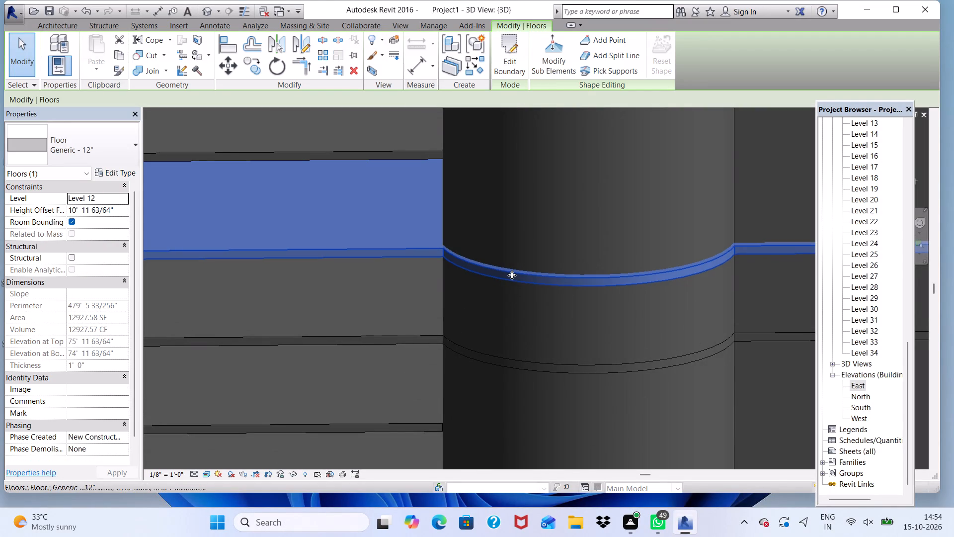
pyautogui.press('Up')
pyautogui.press('Up')
pyautogui.press('Up')
pyautogui.press('Up')
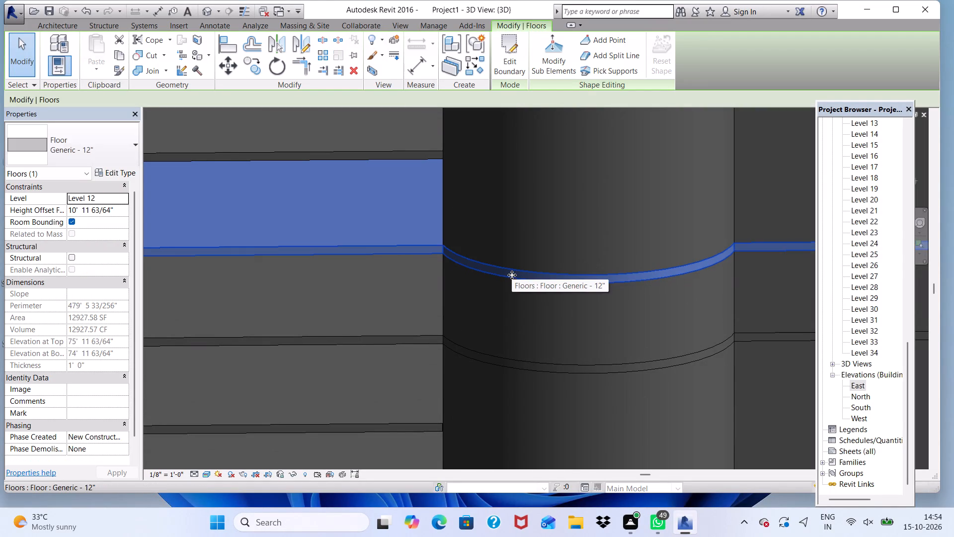
pyautogui.press('Up')
# Nudge the Level 24 floor slab lengthwise along the bay facade until its end edge lines up with the building's wall corner.
pyautogui.scroll(-8, 468, 355)
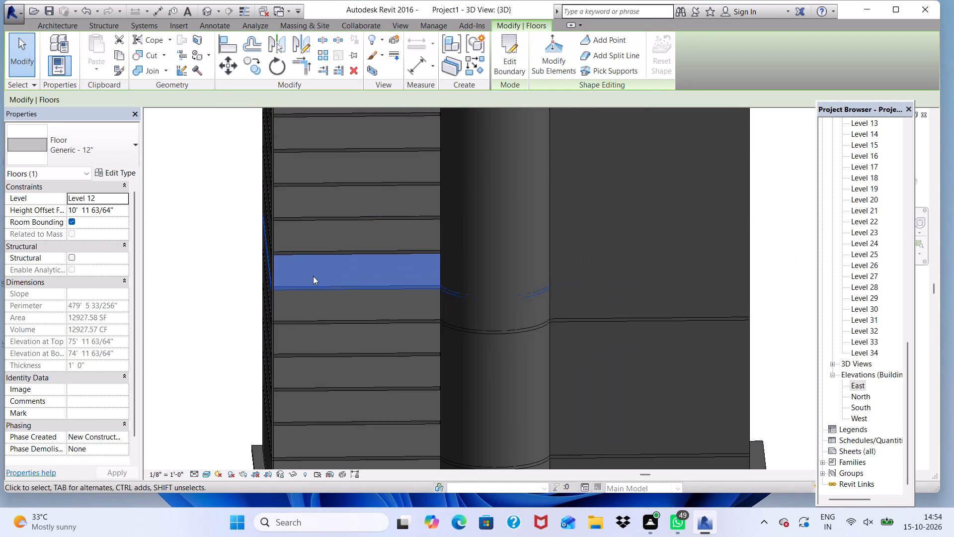
pyautogui.scroll(-8, 313, 276)
pyautogui.scroll(-1, 440, 318)
pyautogui.keyDown('shift'); pyautogui.moveTo(463, 353); pyautogui.dragTo(49, 357, button='middle'); pyautogui.keyUp('shift')
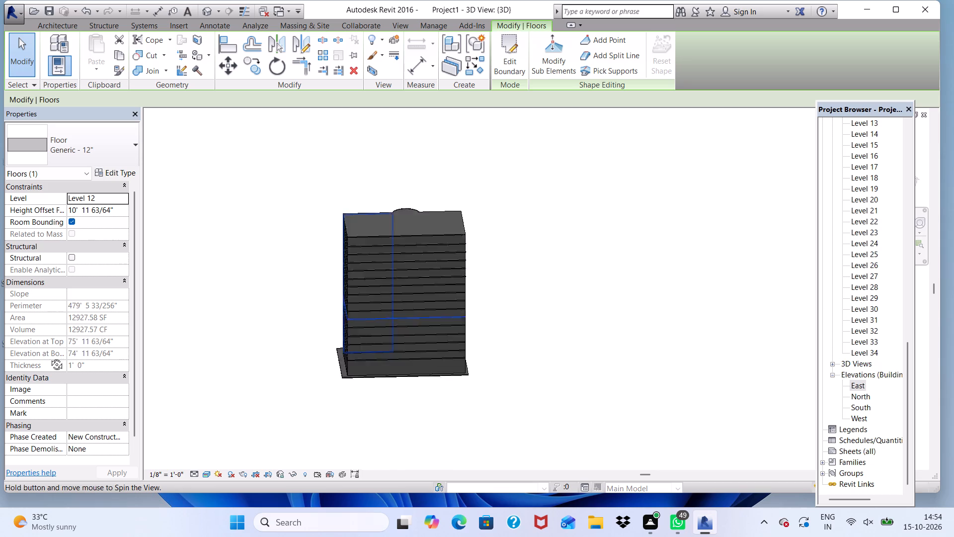
pyautogui.keyDown('shift'); pyautogui.moveTo(49, 357); pyautogui.dragTo(553, 331, button='middle'); pyautogui.keyUp('shift')
pyautogui.keyDown('shift'); pyautogui.scroll(5, 523, 309); pyautogui.keyUp('shift')
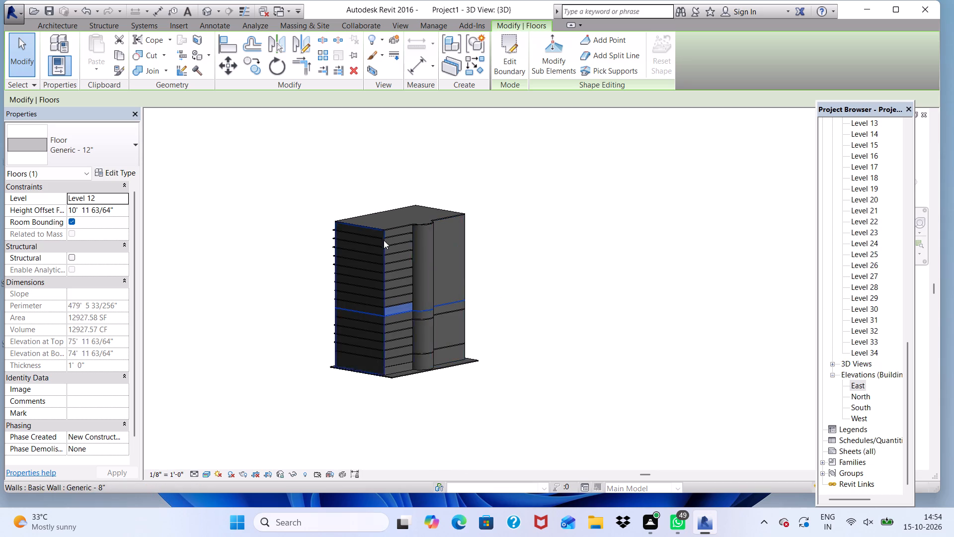
pyautogui.scroll(5, 384, 240)
pyautogui.scroll(-2, 387, 253)
pyautogui.scroll(5, 397, 308)
pyautogui.scroll(5, 399, 263)
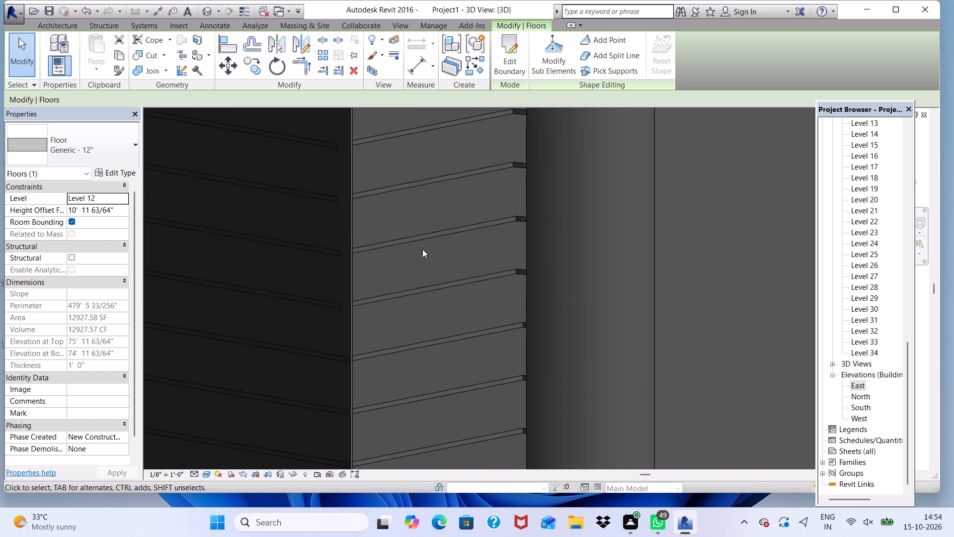
pyautogui.scroll(6, 425, 249)
pyautogui.scroll(1, 606, 197)
pyautogui.click(650, 174)
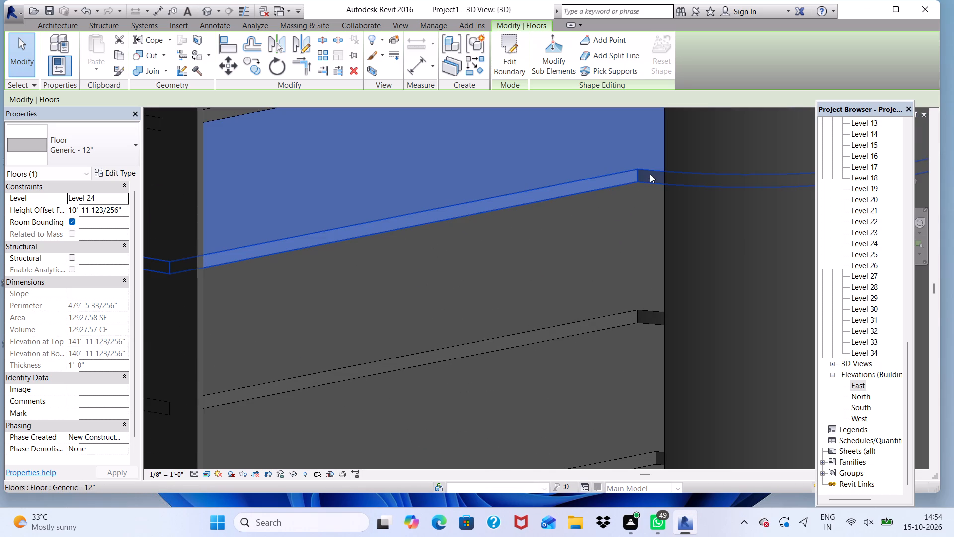
pyautogui.press('Right')
pyautogui.press('Right')
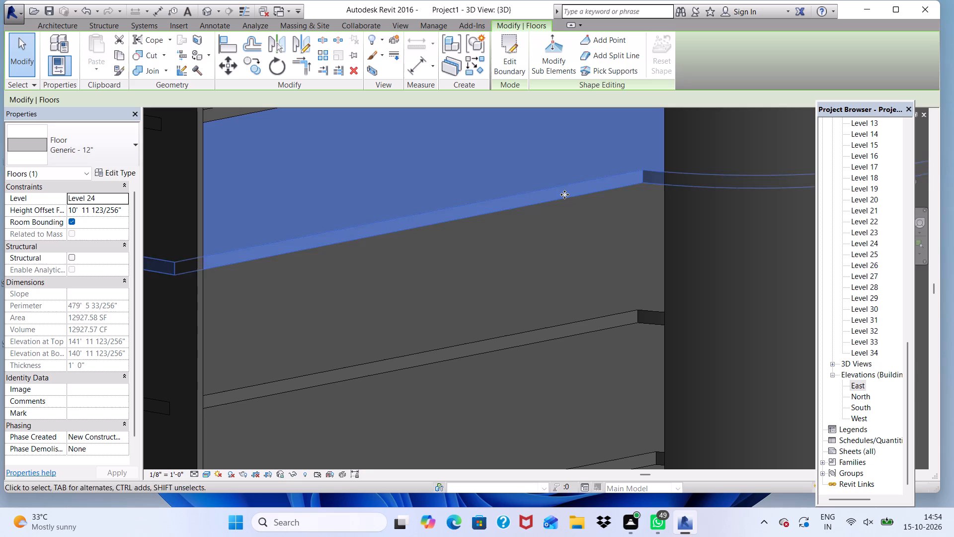
pyautogui.press('Right')
pyautogui.press('Right')
pyautogui.press('Right')
pyautogui.press('Right')
pyautogui.press('Right')
pyautogui.press('Right')
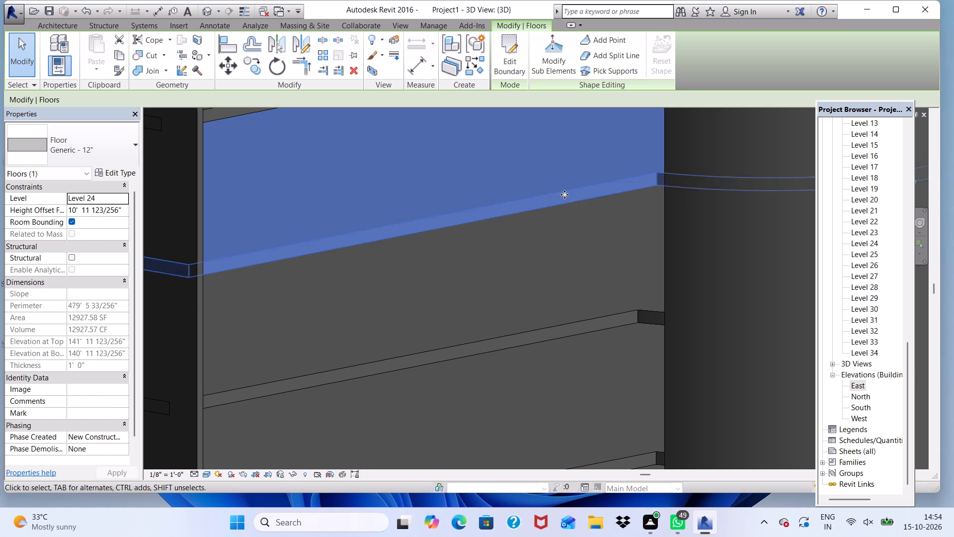
pyautogui.press('Right')
pyautogui.press('Right')
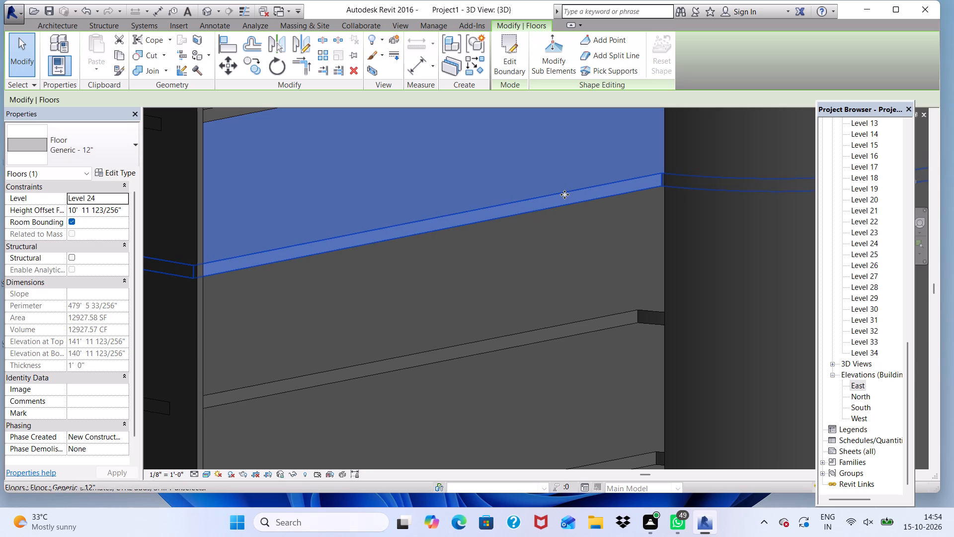
pyautogui.press('Right')
pyautogui.press('Right')
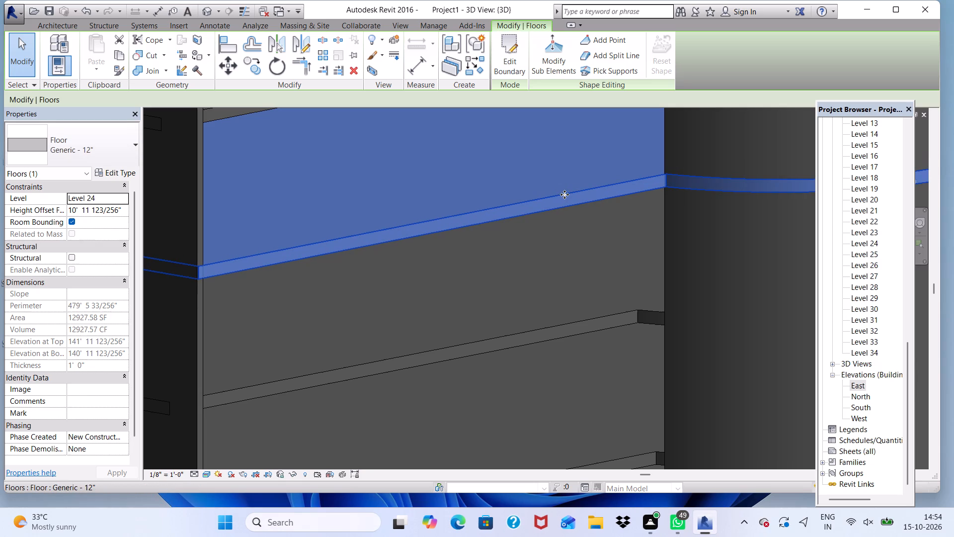
pyautogui.press('Right')
pyautogui.scroll(-9, 562, 203)
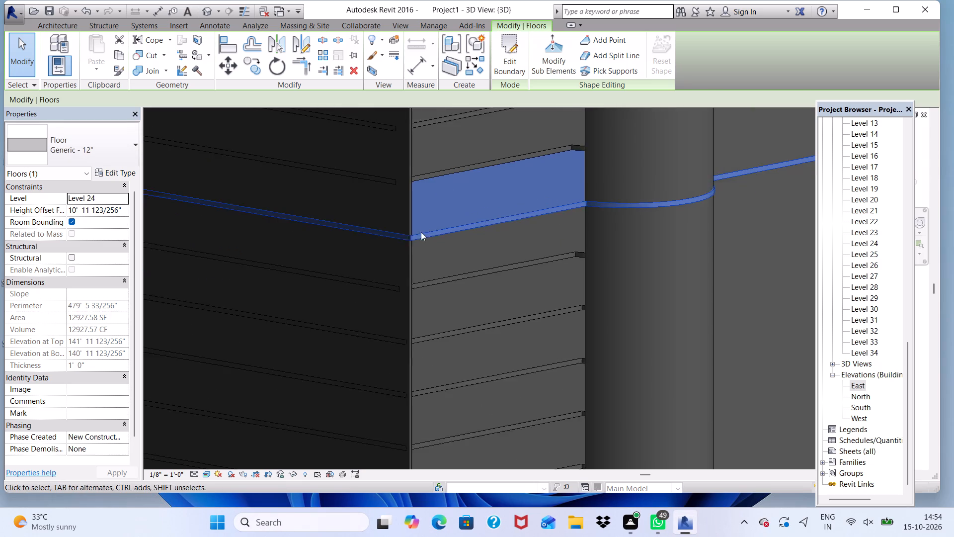
pyautogui.scroll(-6, 421, 232)
pyautogui.click(637, 217)
# Nudge the Level 24 floor slab slightly inward, toward the back of the curved bay wall.
pyautogui.scroll(5, 482, 210)
pyautogui.scroll(-1, 469, 223)
pyautogui.scroll(4, 446, 268)
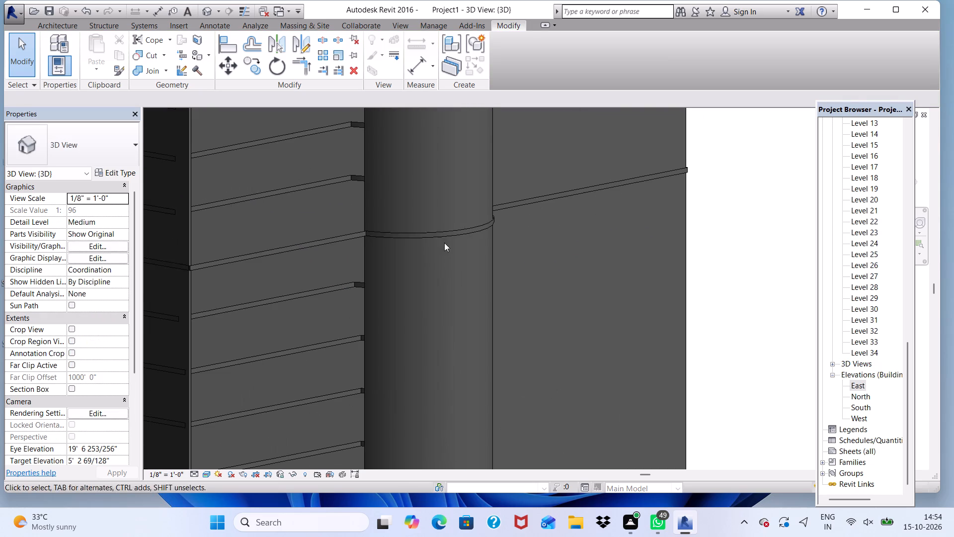
pyautogui.click(445, 231)
pyautogui.press('Up')
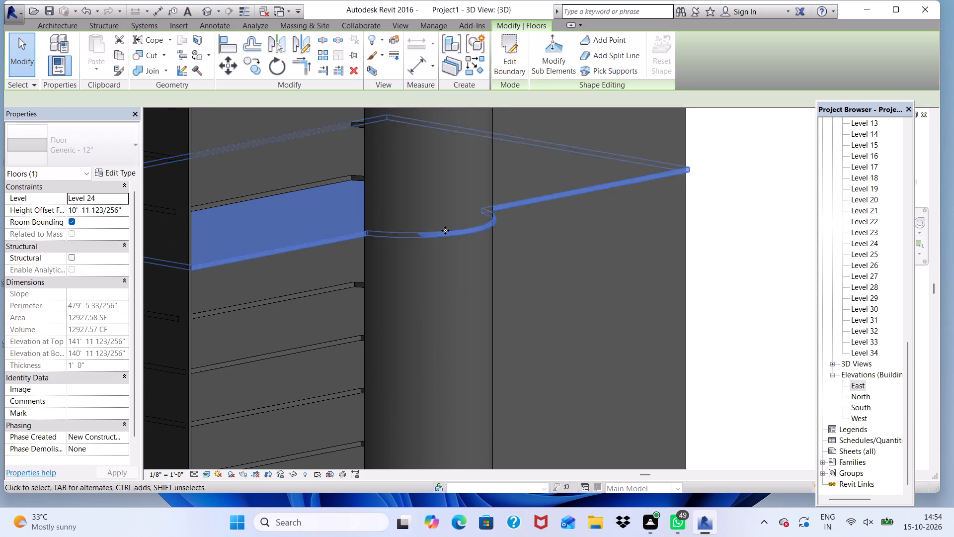
pyautogui.press('Up')
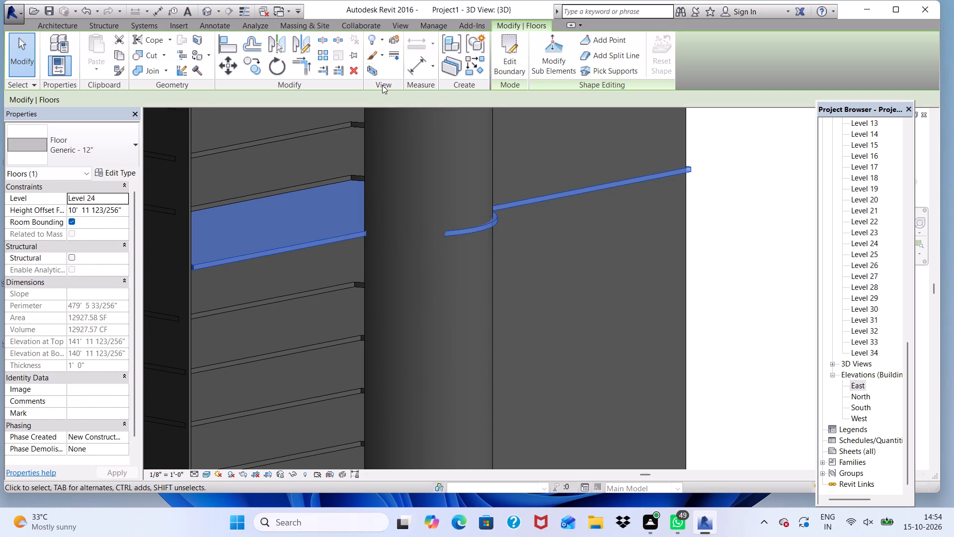
# Nudge the Level 22 floor slab along the facade toward the curved bay and slightly inward, easing it back until its bay edge is concealed.
pyautogui.scroll(5, 347, 264)
pyautogui.scroll(-1, 361, 281)
pyautogui.click(361, 281)
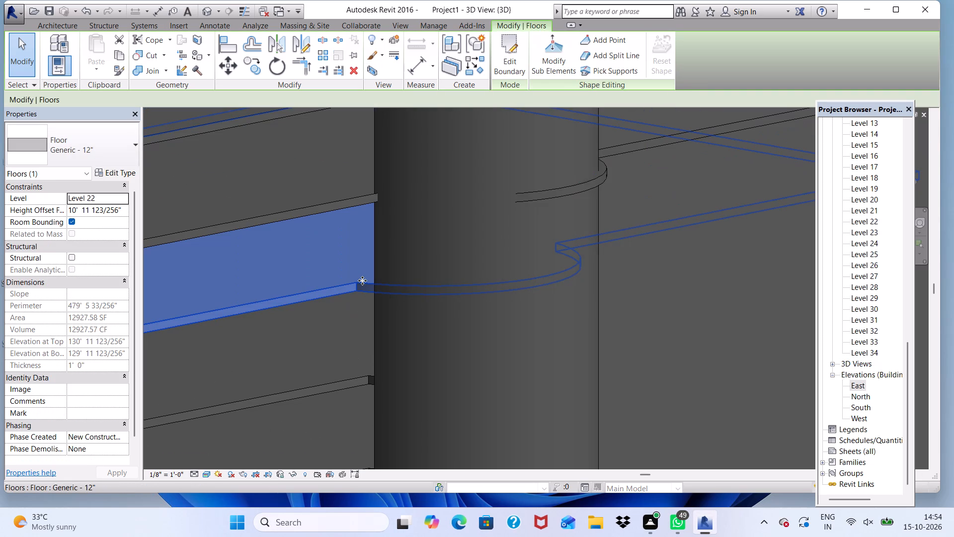
pyautogui.press('Right')
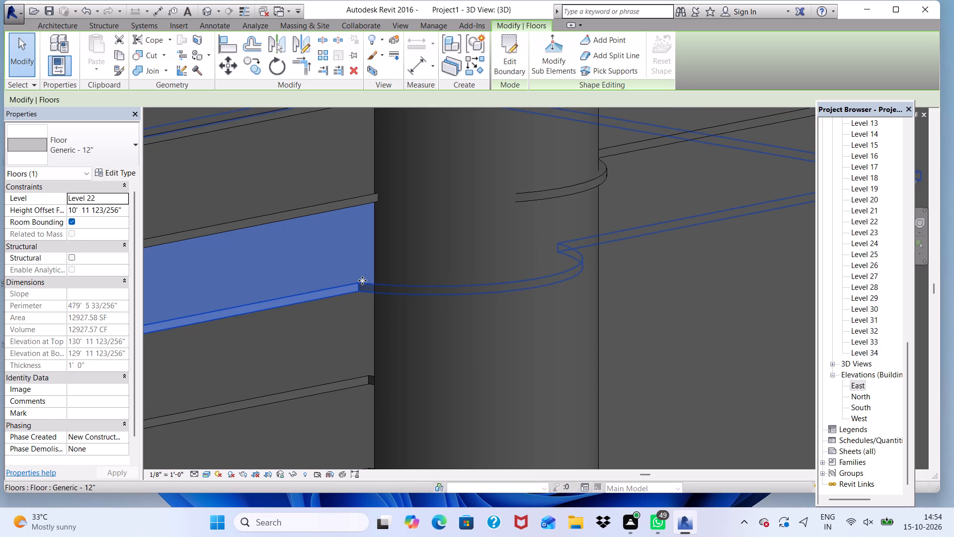
pyautogui.press('Right')
pyautogui.press('Right')
pyautogui.press('Right')
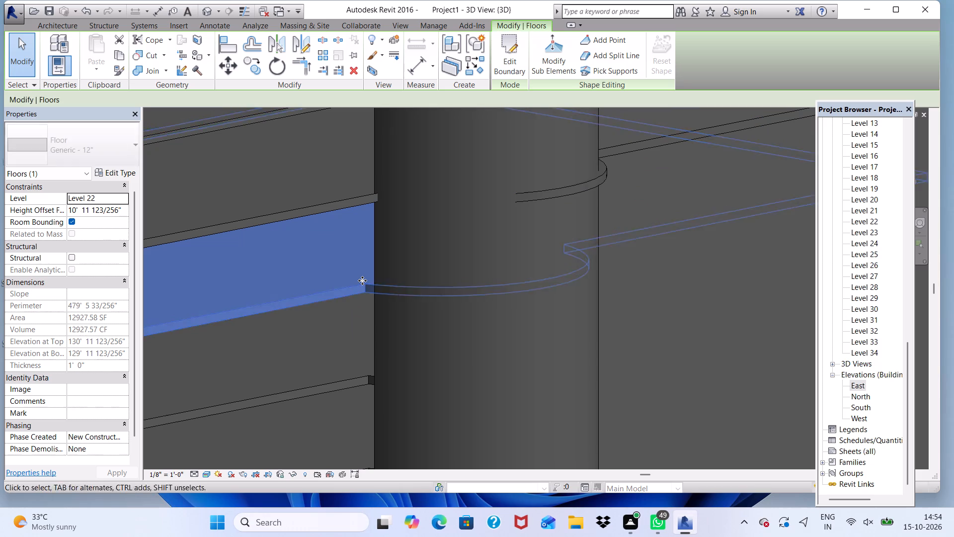
pyautogui.press('Right')
pyautogui.press('Right')
pyautogui.press('Right')
pyautogui.press('Right')
pyautogui.press('Right')
pyautogui.press('Right')
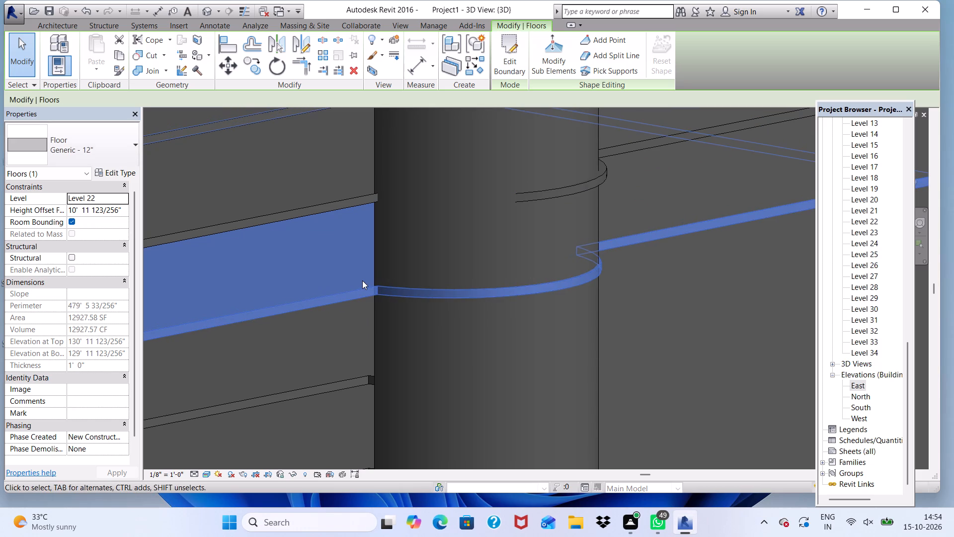
pyautogui.press('Up')
pyautogui.press('Up')
pyautogui.press('Left')
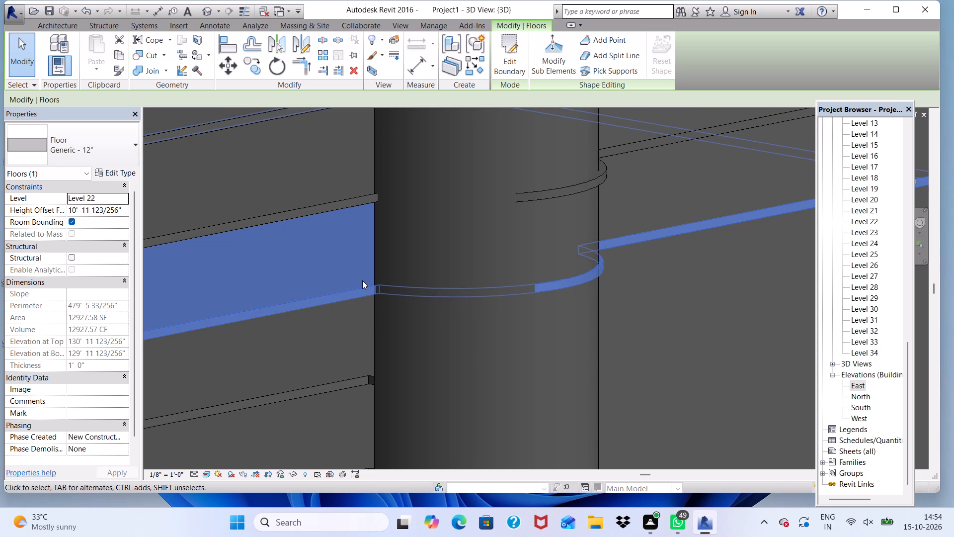
pyautogui.press('Left')
pyautogui.press('Left')
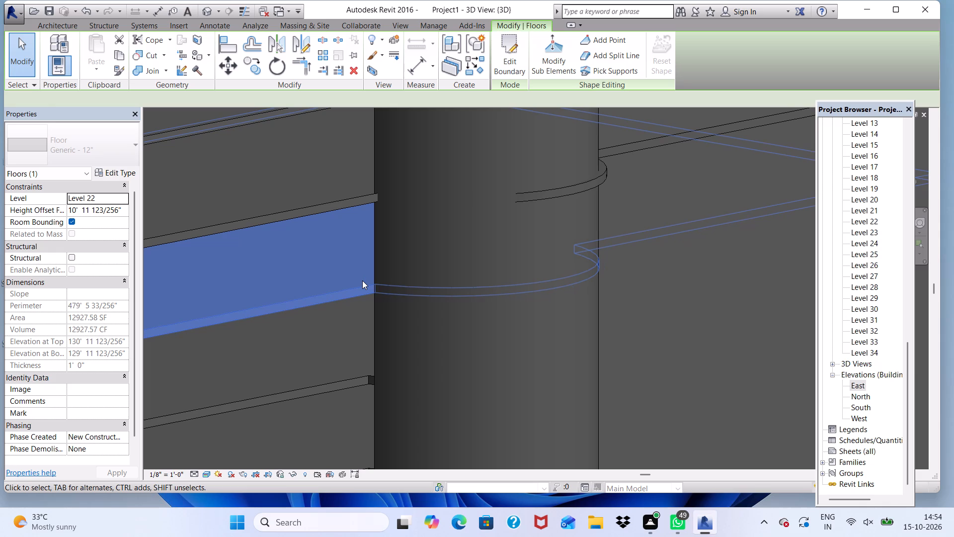
pyautogui.scroll(-7, 346, 282)
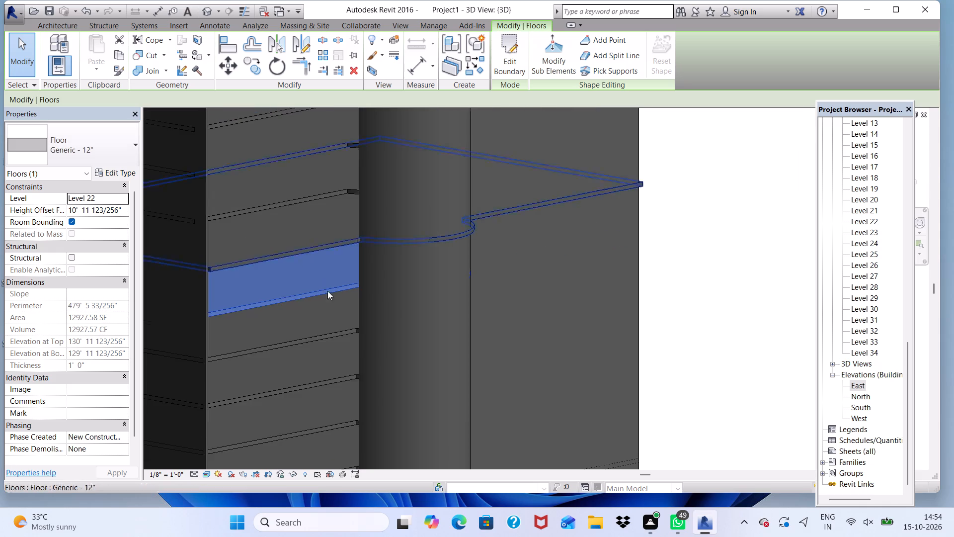
pyautogui.scroll(-1, 327, 291)
pyautogui.click(621, 256)
# Nudge the Level 24 floor slab further inward and back along the facade until its edges sit behind the bay and adjoining straight wall.
pyautogui.scroll(6, 402, 241)
pyautogui.click(404, 253)
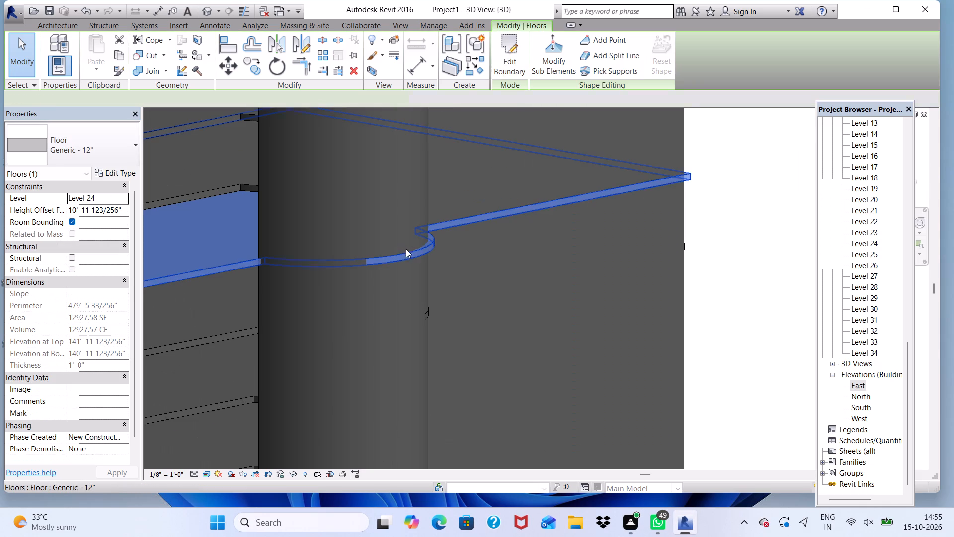
pyautogui.press('Up')
pyautogui.press('Up')
pyautogui.press('Up')
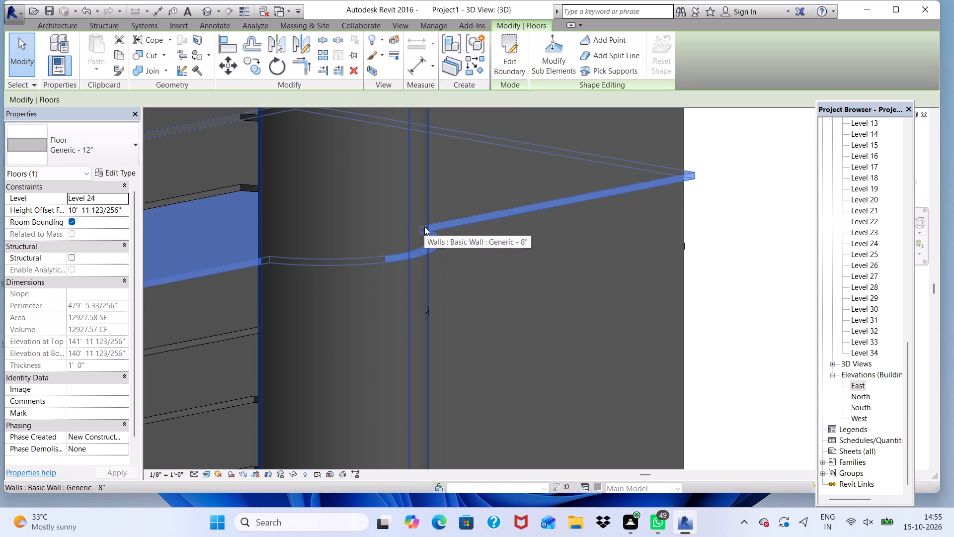
pyautogui.press('Left')
pyautogui.press('Left')
pyautogui.press('Left')
pyautogui.press('Left')
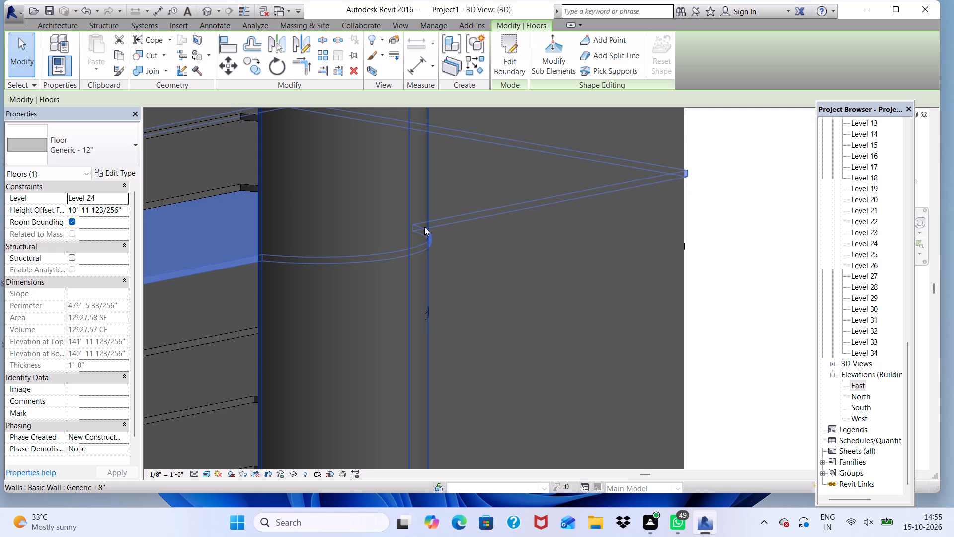
pyautogui.press('Left')
pyautogui.press('Left')
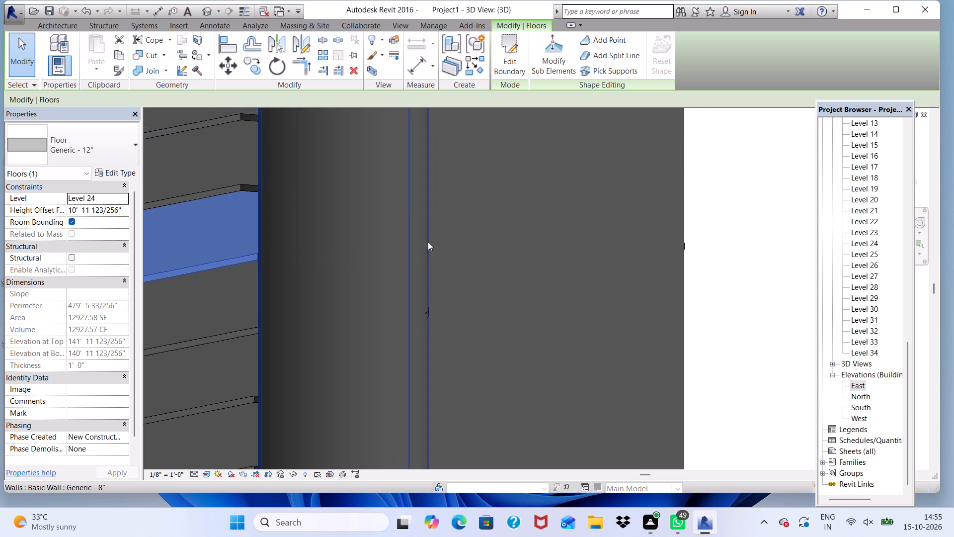
pyautogui.click(724, 275)
# From the opposite side of the curved bay, nudge the Level 22 floor slab inward until its exposed bay edge is behind the wall.
pyautogui.scroll(-5, 644, 278)
pyautogui.moveTo(540, 308); pyautogui.dragTo(463, 359, button='middle')
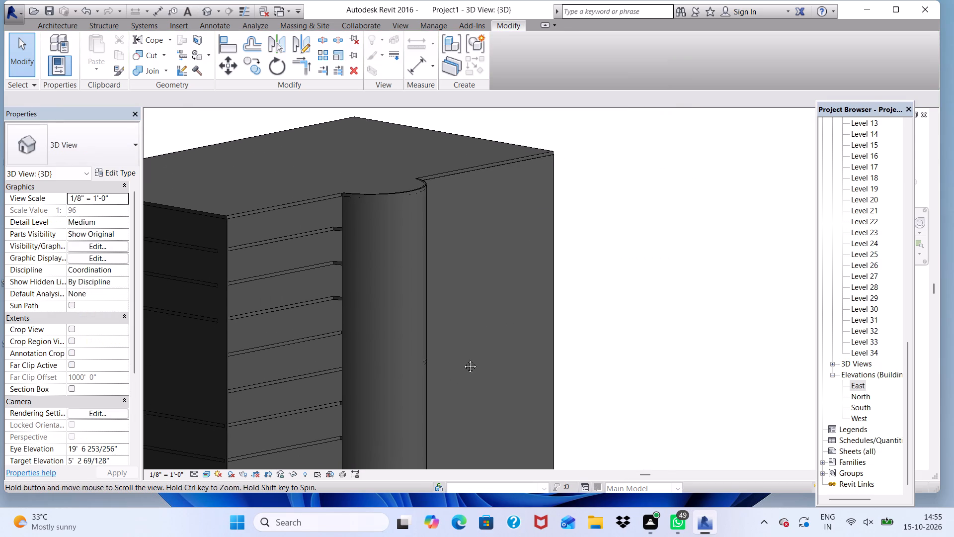
pyautogui.moveTo(463, 359); pyautogui.dragTo(496, 361, button='middle')
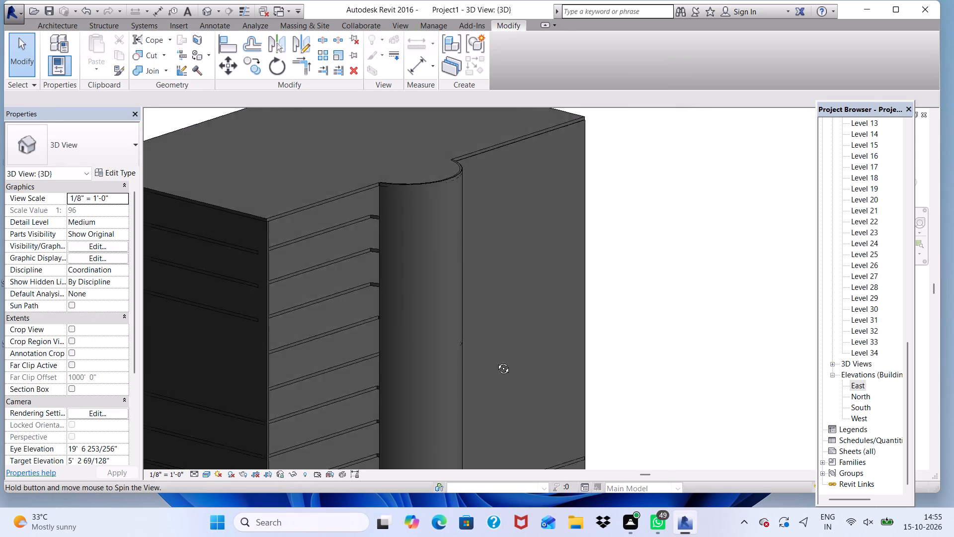
pyautogui.moveTo(496, 361); pyautogui.dragTo(342, 329, button='middle')
pyautogui.scroll(6, 292, 336)
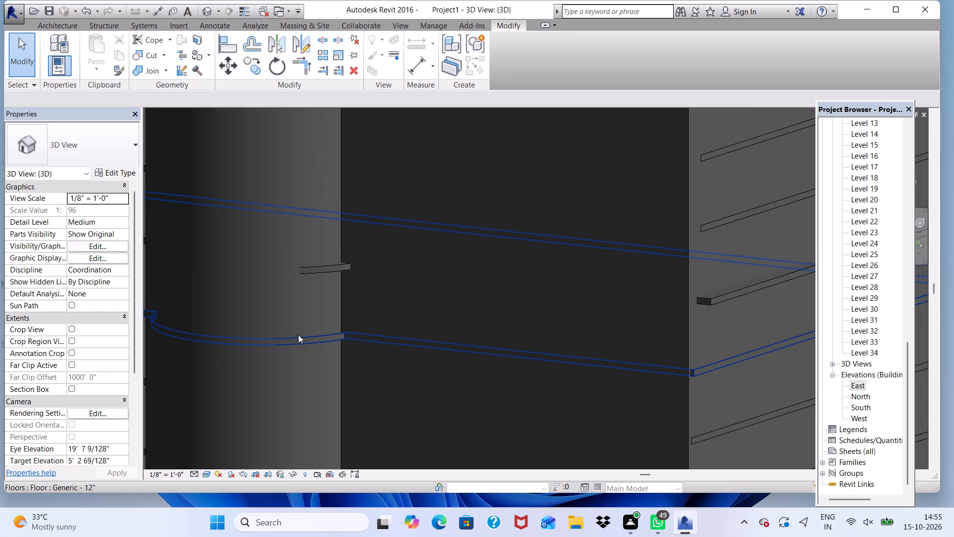
pyautogui.click(300, 341)
pyautogui.press('Up')
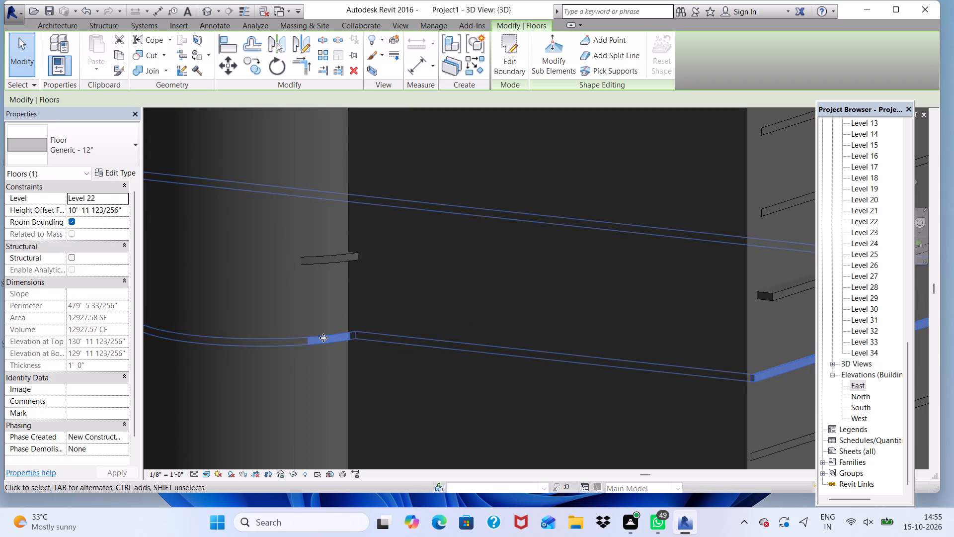
pyautogui.press('Up')
pyautogui.press('Up')
pyautogui.press('Up')
pyautogui.press('Up')
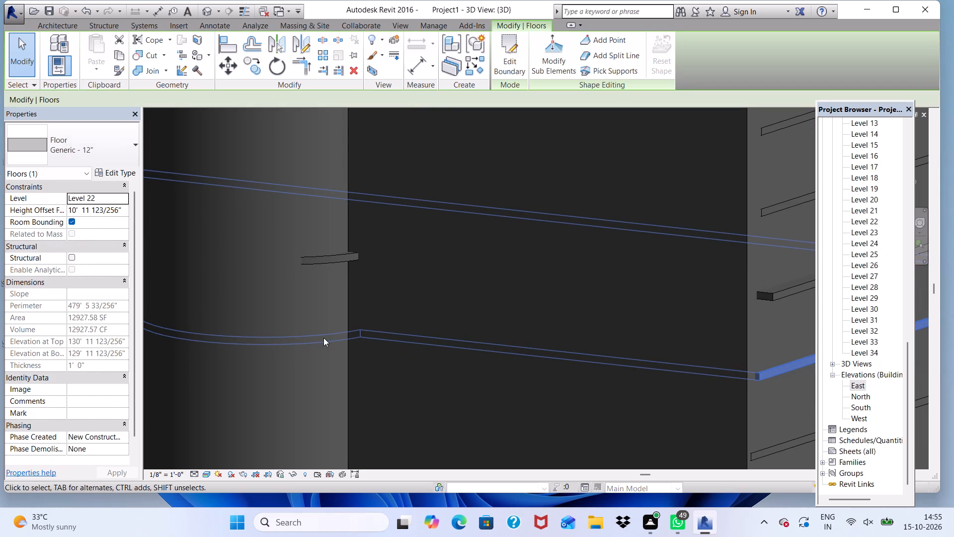
# Nudge the Level 24 floor slab inward until the edge protruding through the curved bay is concealed behind the wall.
pyautogui.click(333, 260)
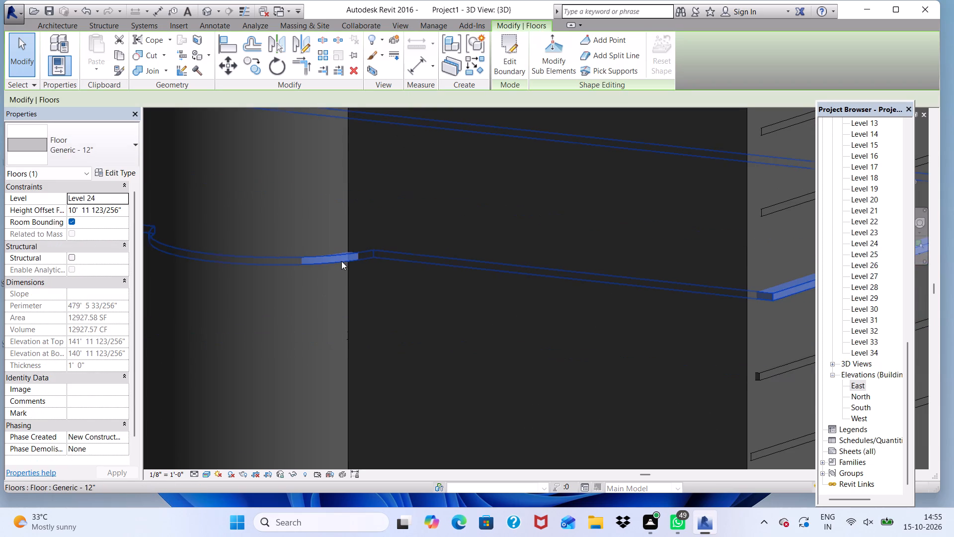
pyautogui.press('Up')
pyautogui.press('Up')
pyautogui.press('Up')
pyautogui.press('Up')
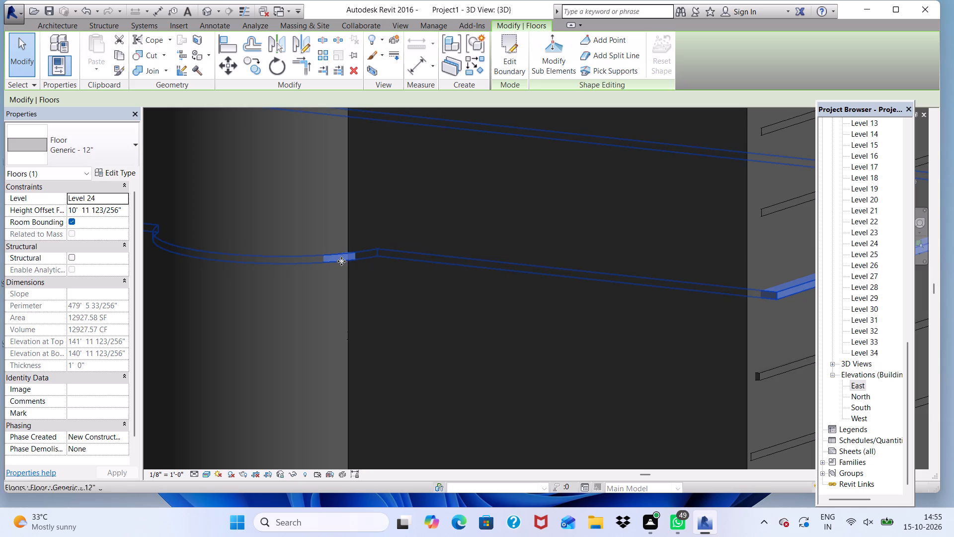
pyautogui.press('Up')
pyautogui.press('Up')
pyautogui.press('Up')
pyautogui.press('Up')
pyautogui.press('Up')
pyautogui.press('Up')
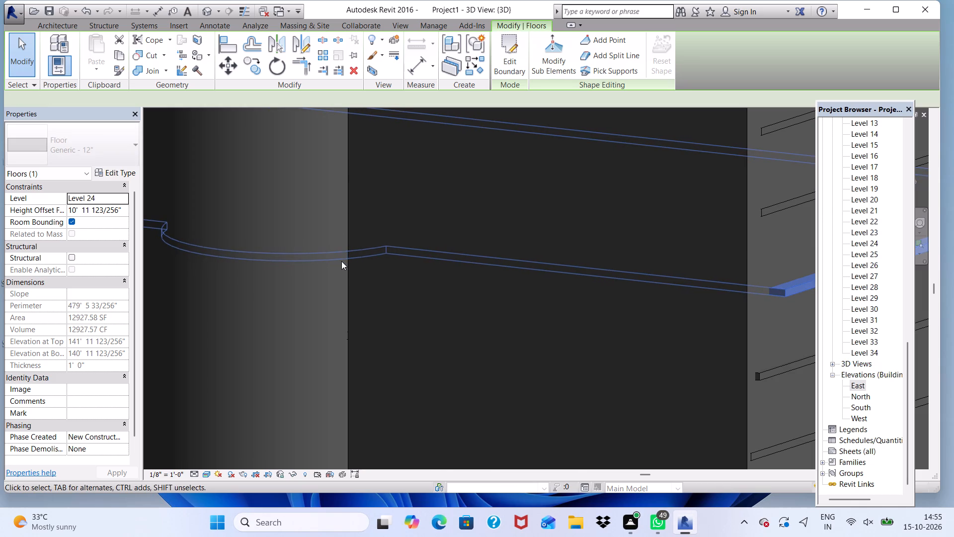
pyautogui.scroll(-5, 392, 286)
pyautogui.scroll(-3, 298, 273)
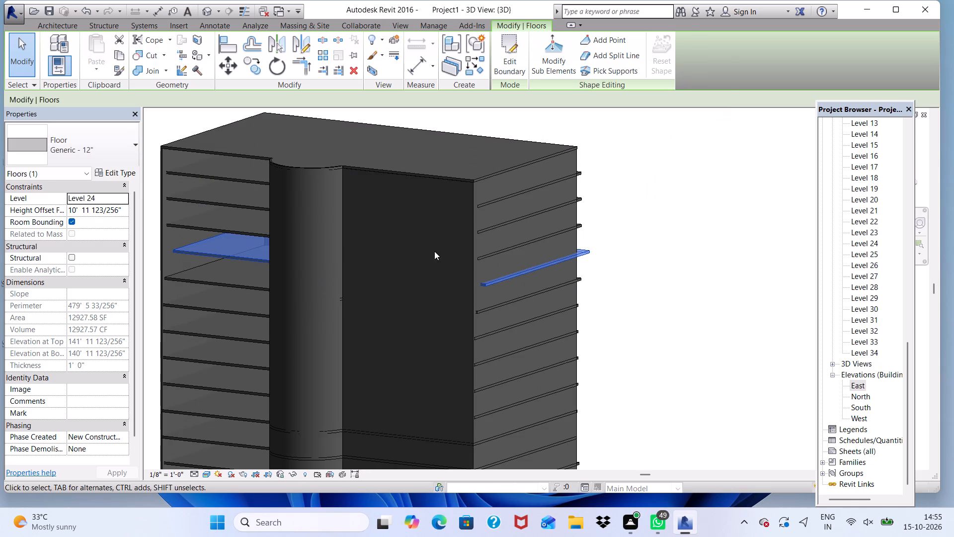
# Raise the top of the low Level 1 wall beside the curved bay to an unconnected height of about 185' 1".
pyautogui.click(650, 231)
pyautogui.scroll(-1, 603, 280)
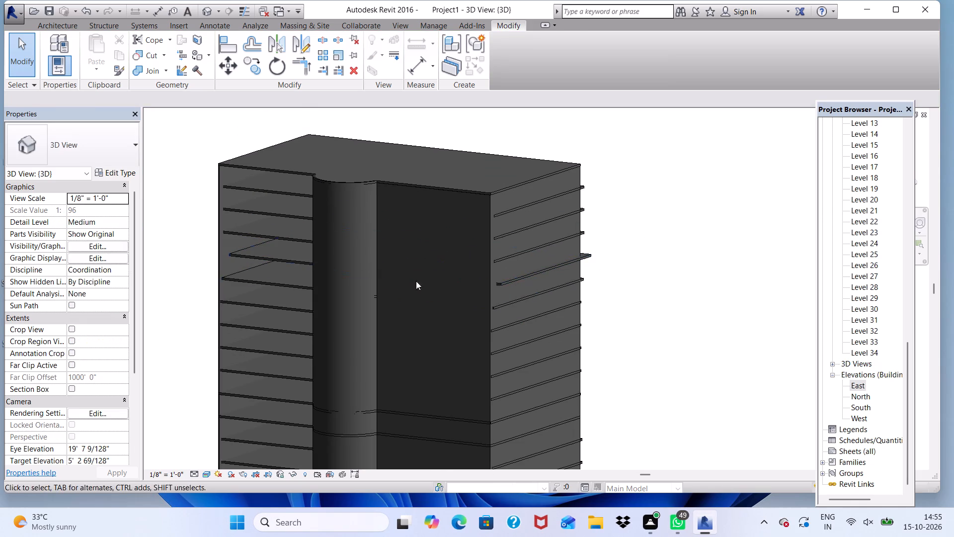
pyautogui.scroll(8, 251, 257)
pyautogui.scroll(-9, 202, 232)
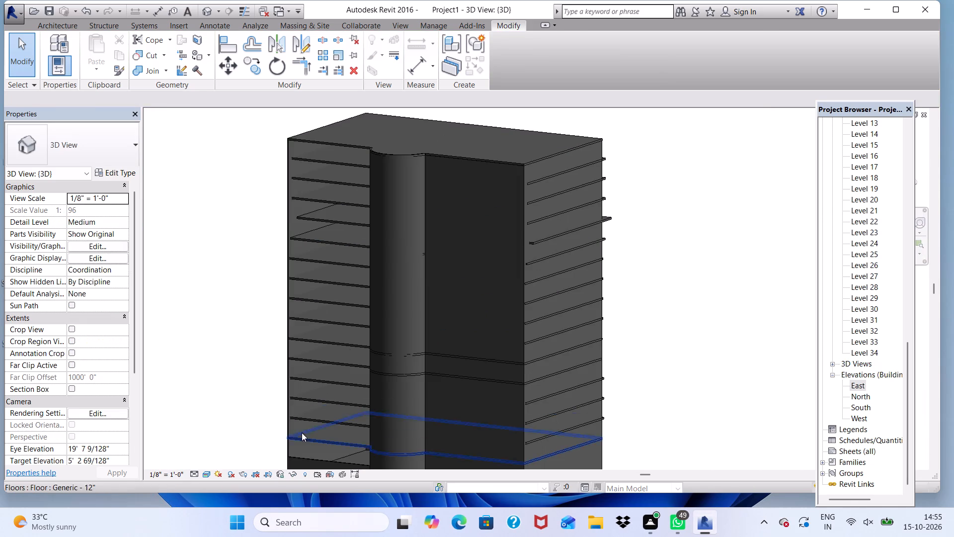
pyautogui.scroll(-4, 313, 292)
pyautogui.scroll(5, 312, 429)
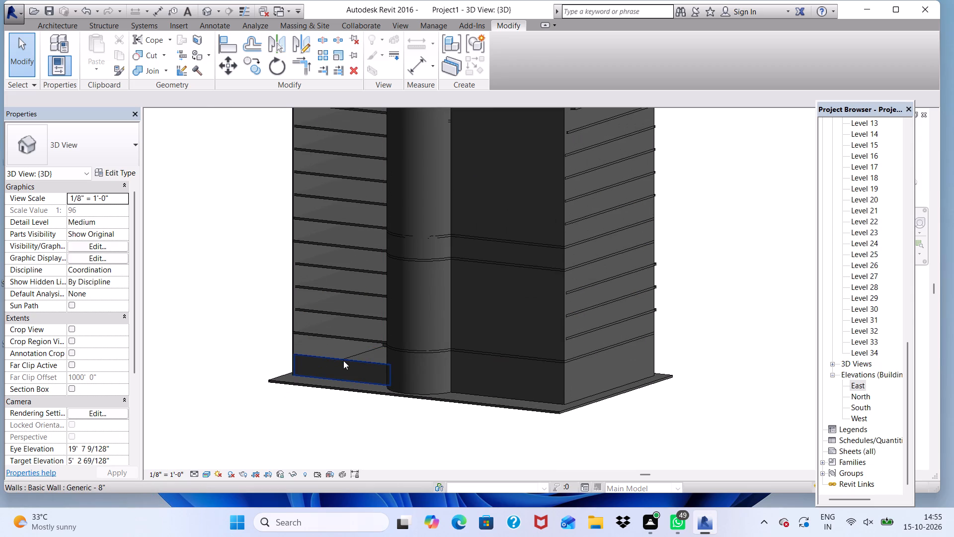
pyautogui.click(343, 360)
pyautogui.moveTo(339, 354); pyautogui.dragTo(355, 244)
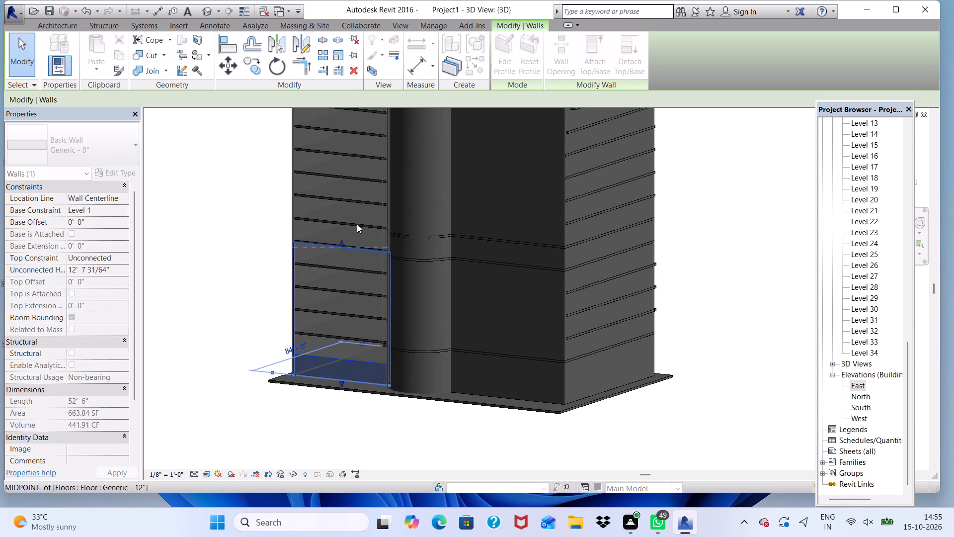
pyautogui.scroll(-9, 364, 262)
pyautogui.scroll(5, 360, 197)
pyautogui.scroll(2, 355, 363)
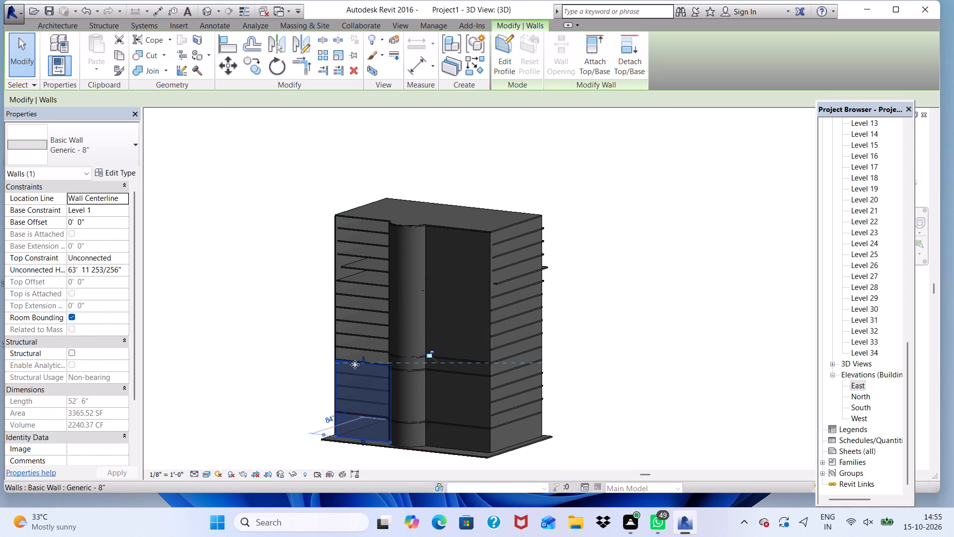
pyautogui.moveTo(365, 358); pyautogui.dragTo(370, 193)
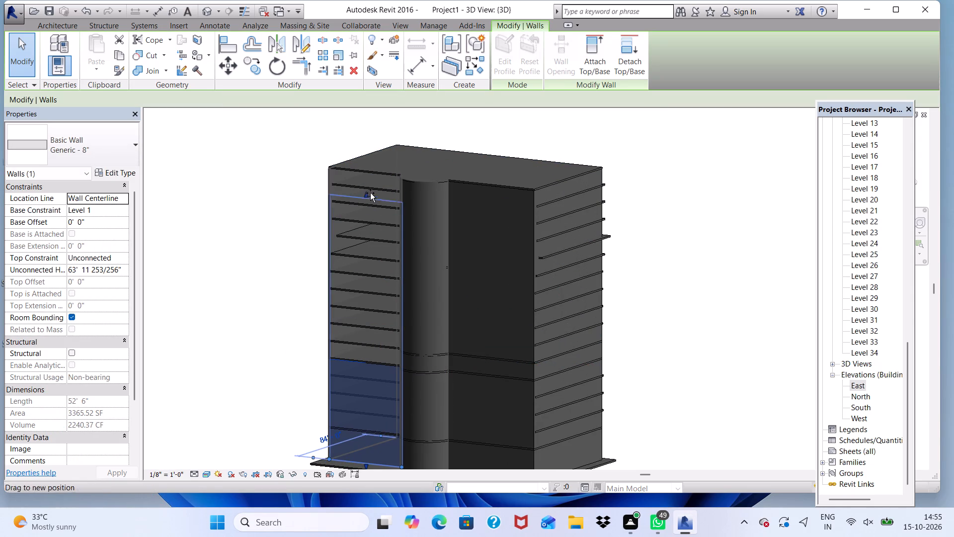
pyautogui.moveTo(370, 193); pyautogui.dragTo(370, 178)
# Fine-tune the same wall's top up to the roof slab's upper edge, for an unconnected height of about 186' 1".
pyautogui.scroll(4, 368, 193)
pyautogui.scroll(3, 344, 145)
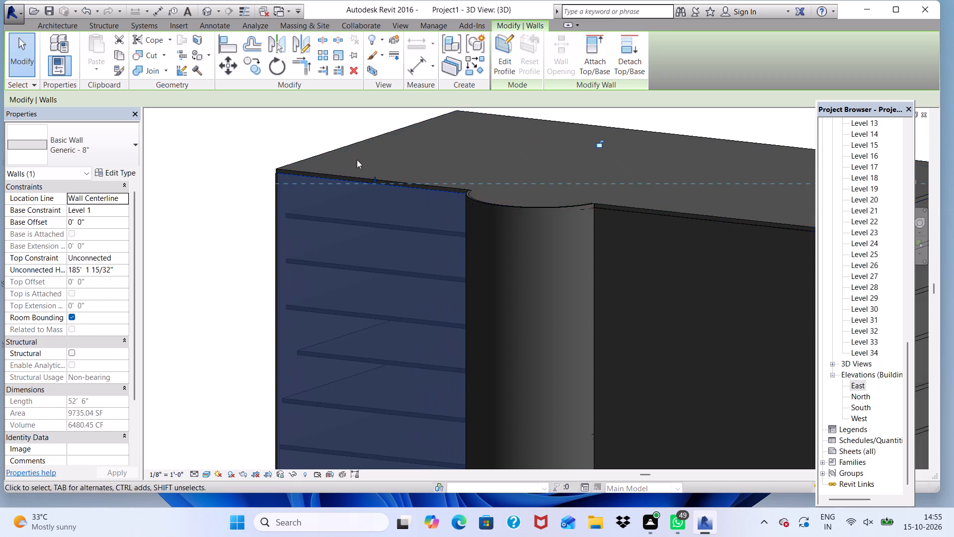
pyautogui.scroll(7, 369, 178)
pyautogui.click(383, 186)
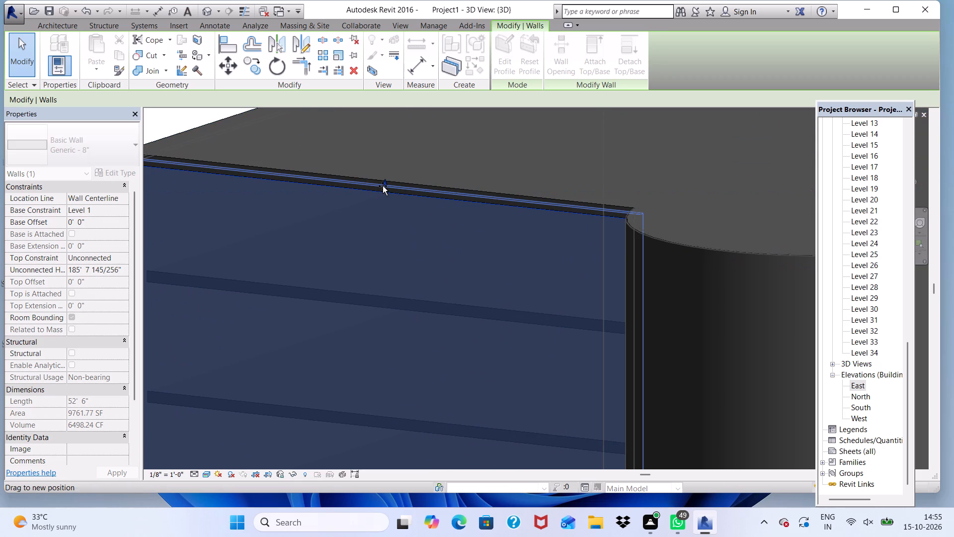
pyautogui.click(383, 185)
pyautogui.scroll(-7, 407, 202)
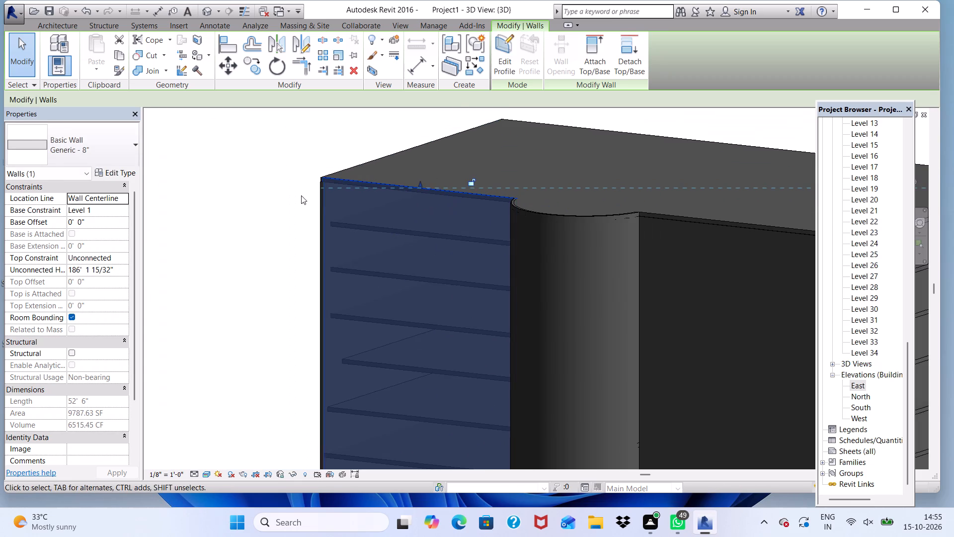
pyautogui.click(286, 198)
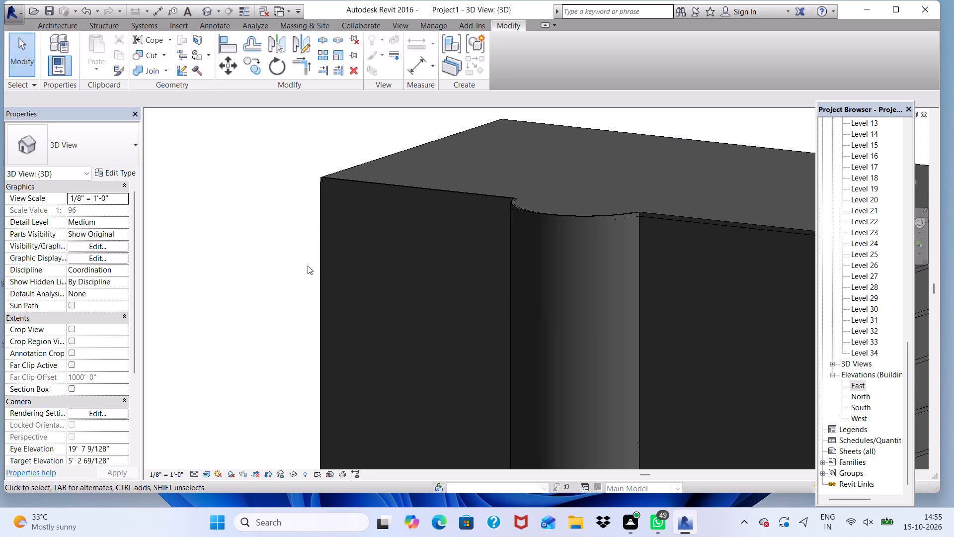
# On the tower's opposite end, nudge the Level 30 floor slab inward until its protruding edge is behind the end wall.
pyautogui.scroll(-2, 331, 299)
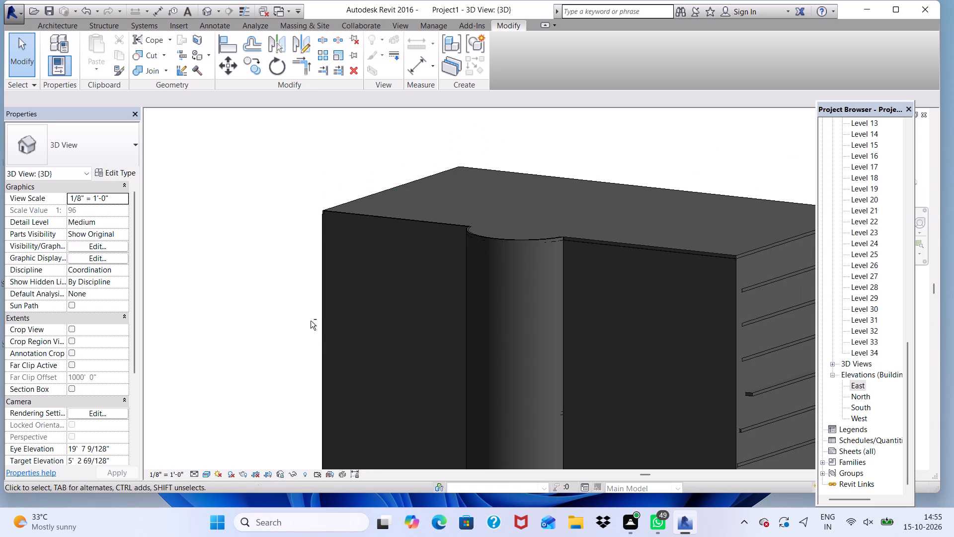
pyautogui.keyDown('shift'); pyautogui.moveTo(311, 321); pyautogui.dragTo(581, 298, button='middle'); pyautogui.keyUp('shift')
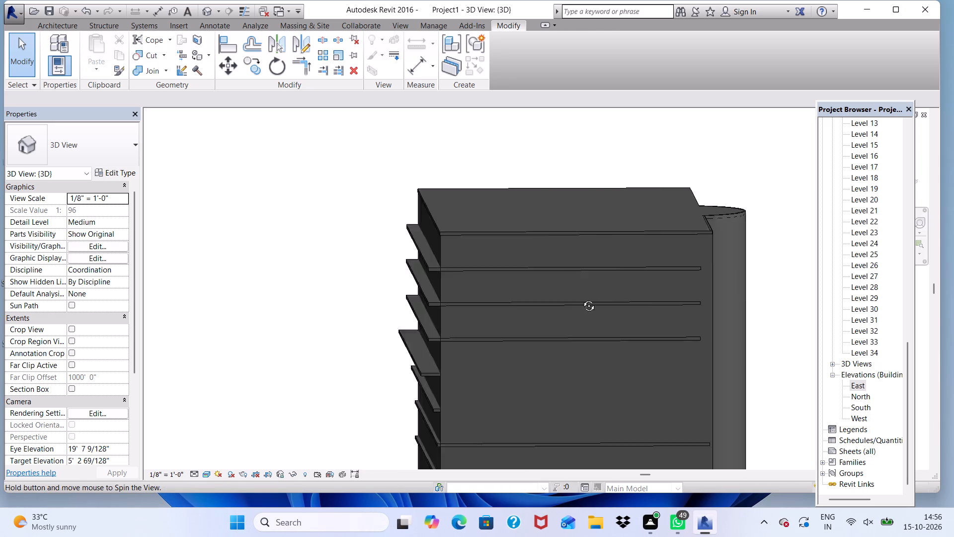
pyautogui.keyDown('shift'); pyautogui.moveTo(581, 298); pyautogui.dragTo(604, 312, button='middle'); pyautogui.keyUp('shift')
pyautogui.scroll(3, 514, 305)
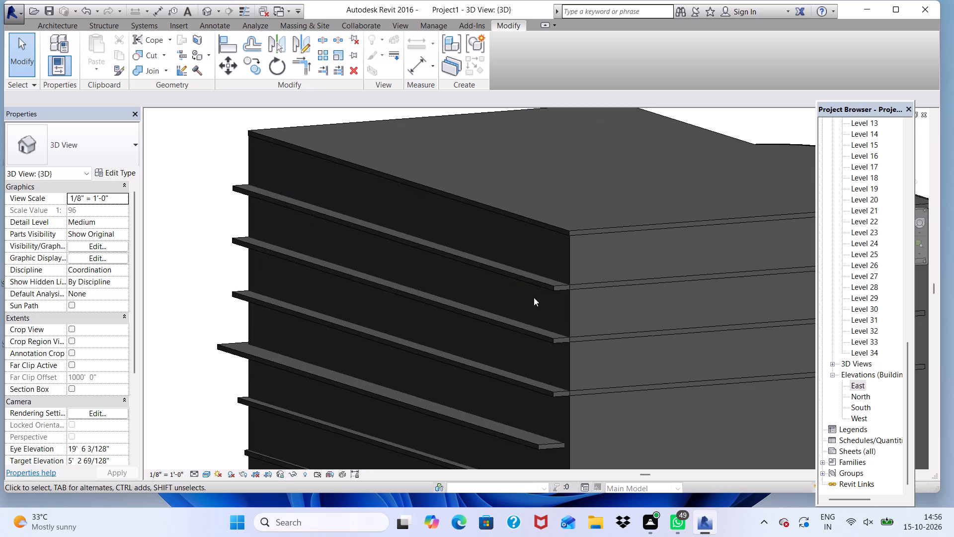
pyautogui.click(560, 290)
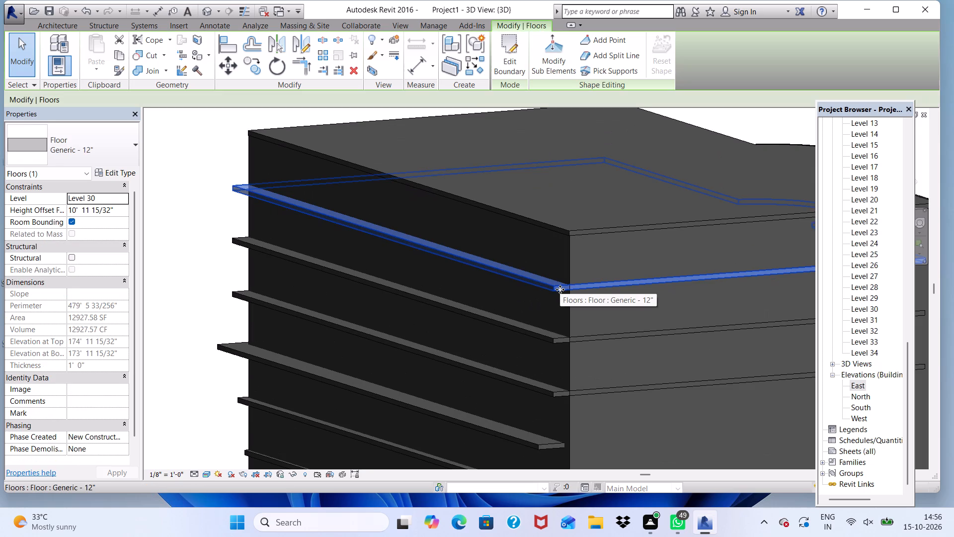
pyautogui.press('Up')
pyautogui.press('Up')
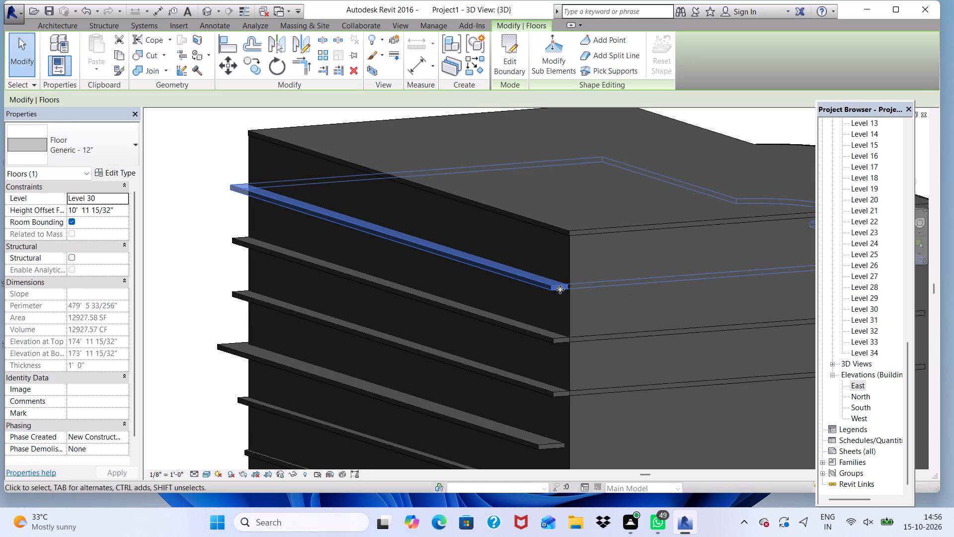
pyautogui.press('Down')
pyautogui.press('Right')
pyautogui.press('Right')
pyautogui.press('Right')
pyautogui.press('Right')
pyautogui.press('Right')
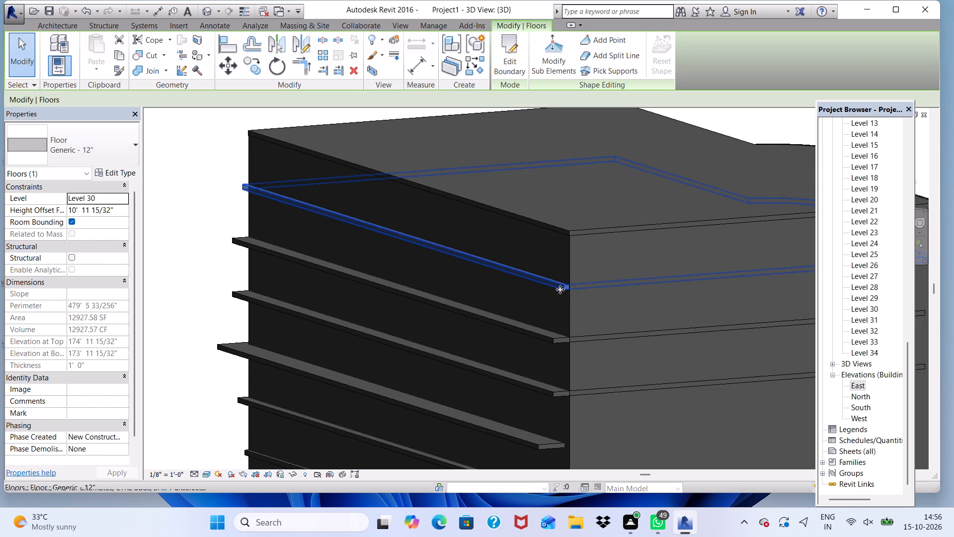
pyautogui.press('Right')
pyautogui.press('Right')
pyautogui.press('Right')
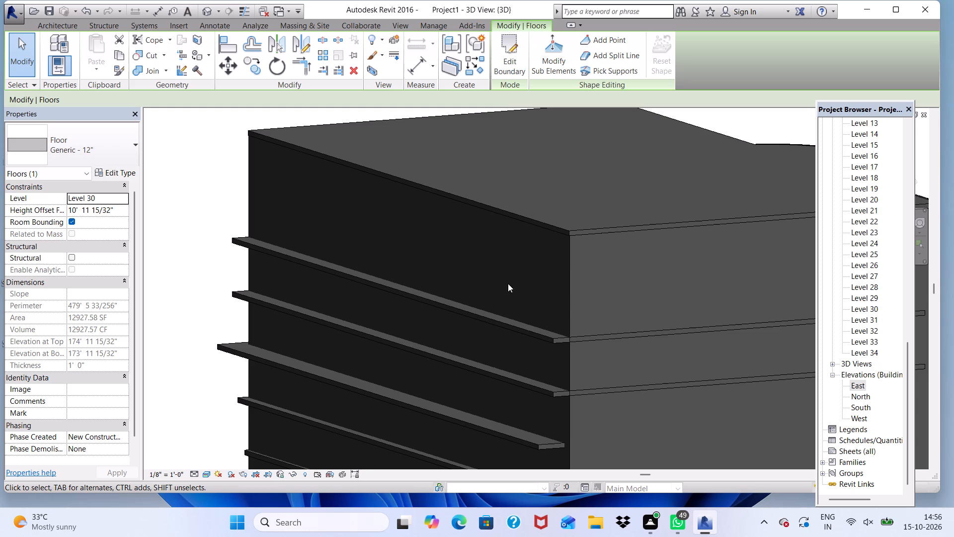
# Nudge the Level 28 floor slab inward from the same end wall until its protruding edge is concealed.
pyautogui.click(484, 320)
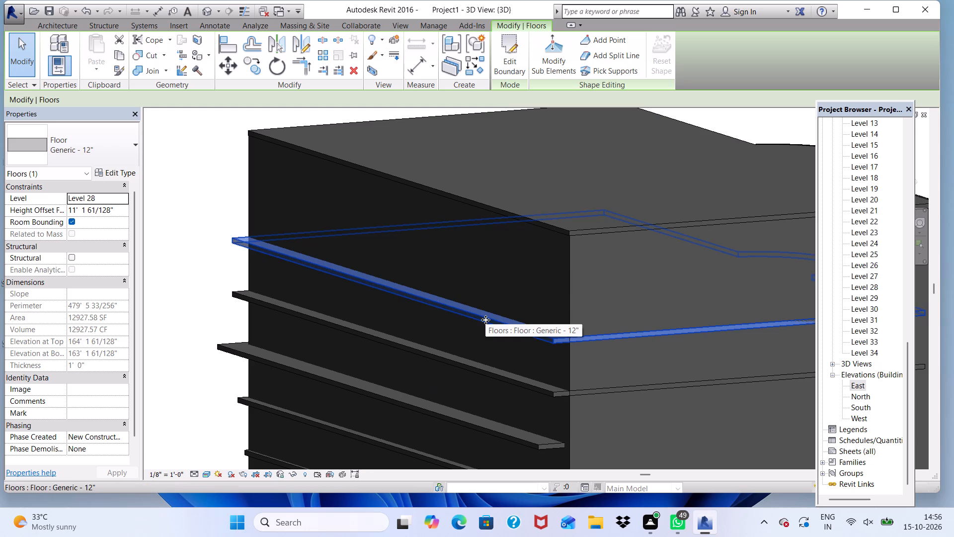
pyautogui.press('Up')
pyautogui.press('Down')
pyautogui.press('Up')
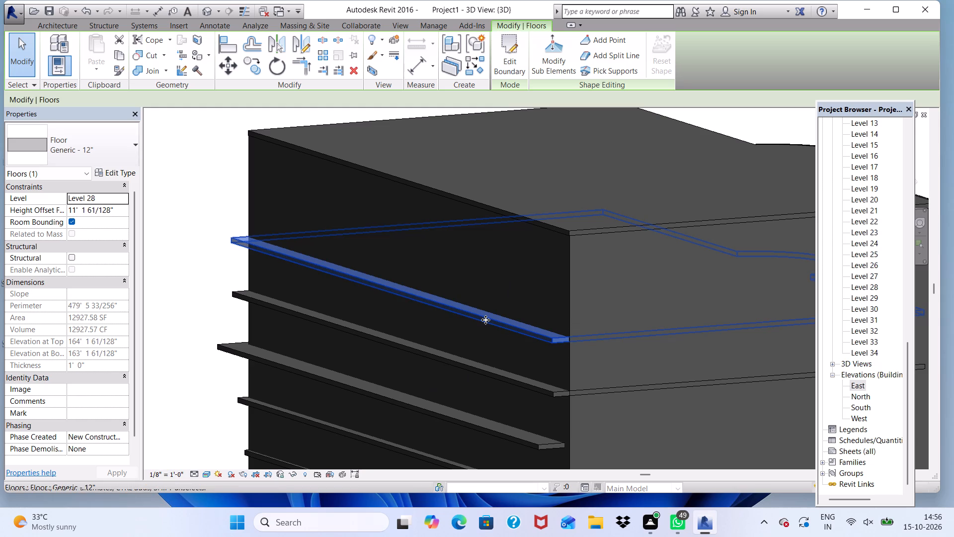
pyautogui.press('Right')
pyautogui.press('Right')
pyautogui.press('Right')
pyautogui.press('Right')
pyautogui.press('Right')
pyautogui.press('Right')
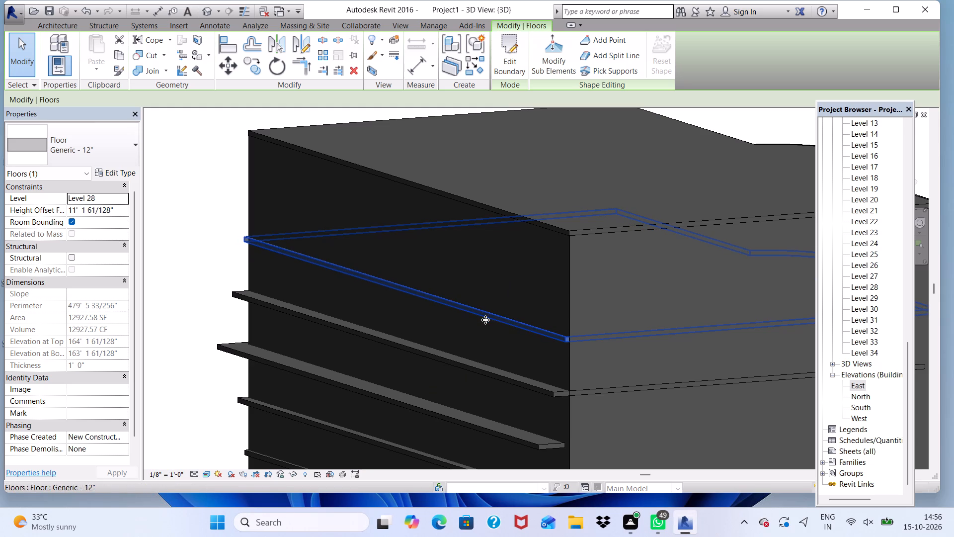
pyautogui.press('Right')
pyautogui.press('Down')
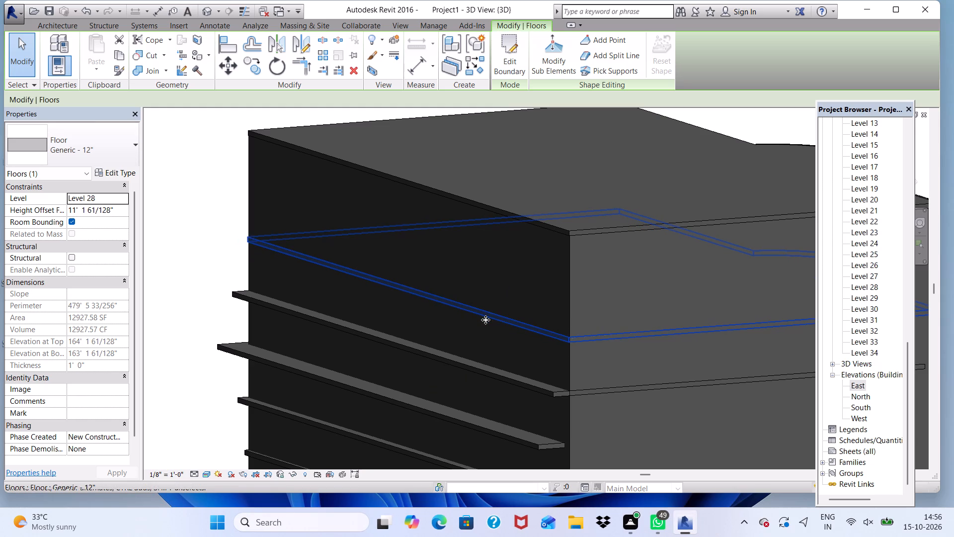
pyautogui.press('Down')
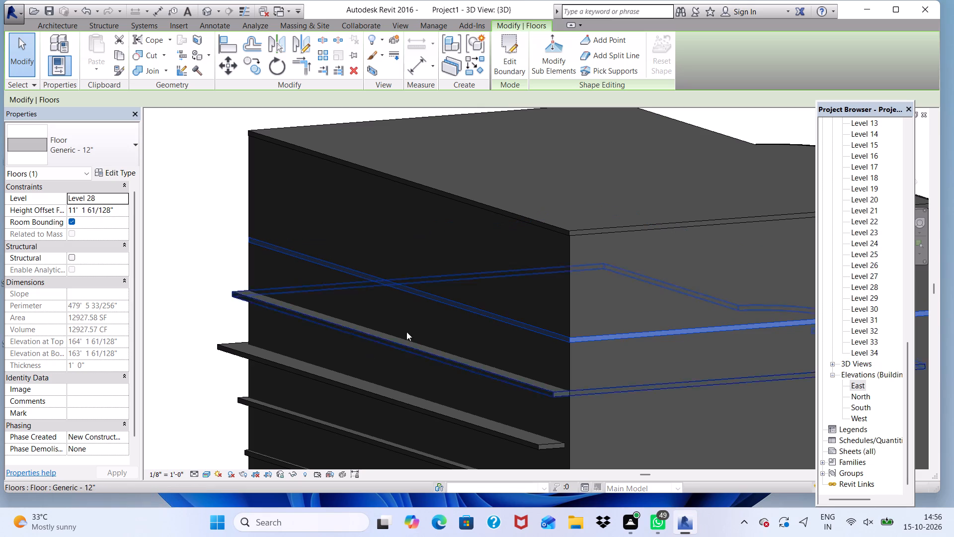
# Nudge the Level 26 floor slab inward until its edge no longer projects through the same end wall.
pyautogui.click(332, 323)
pyautogui.press('Up')
pyautogui.press('Up')
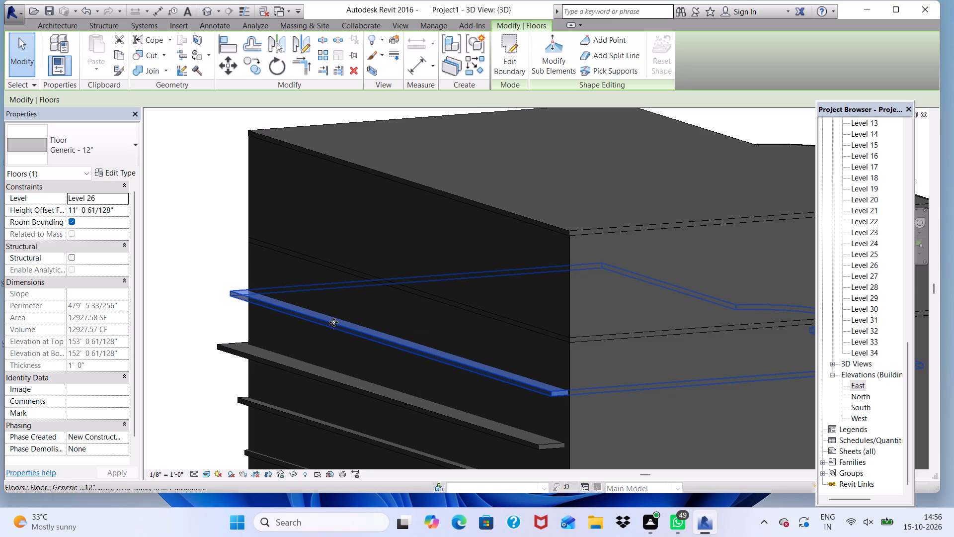
pyautogui.press('Down')
pyautogui.press('Down')
pyautogui.press('Down')
pyautogui.press('Right')
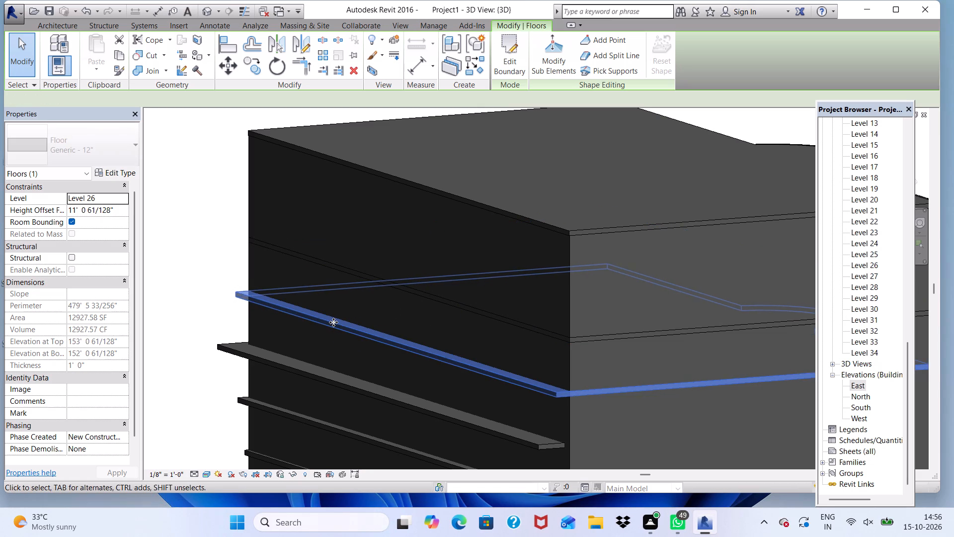
pyautogui.press('Right')
pyautogui.press('Right')
pyautogui.press('Right')
pyautogui.press('Right')
pyautogui.press('Right')
pyautogui.press('Right')
pyautogui.press('Right')
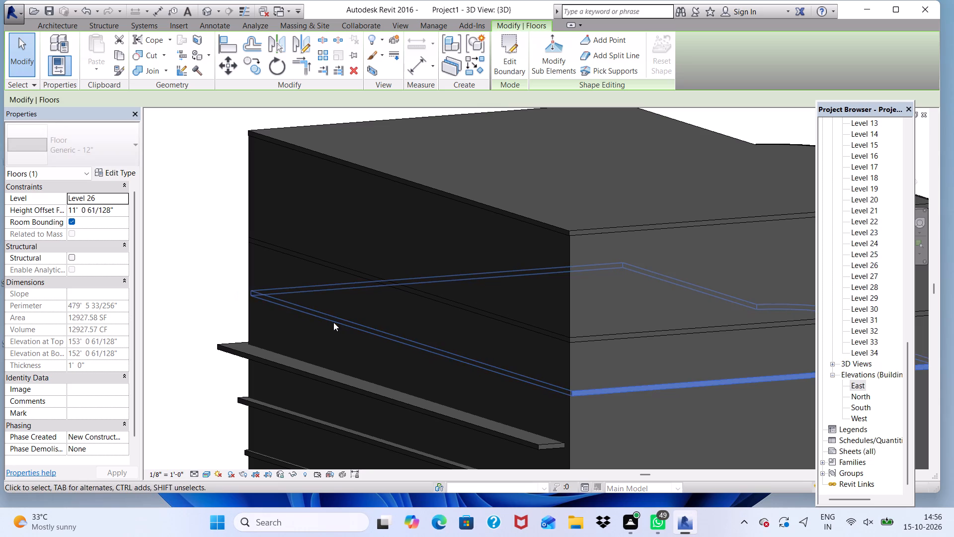
pyautogui.scroll(-5, 308, 352)
pyautogui.moveTo(413, 368); pyautogui.dragTo(420, 372)
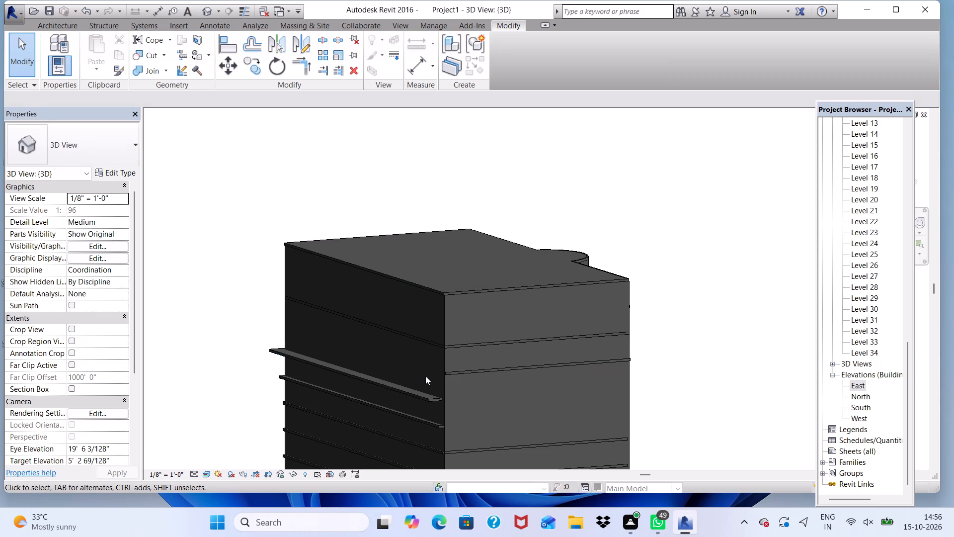
# From the curved bay side, nudge the Level 28 floor slab slightly toward the end wall and inward to reduce its exposed bay edge.
pyautogui.keyDown('shift'); pyautogui.moveTo(434, 384); pyautogui.dragTo(278, 356, button='middle'); pyautogui.keyUp('shift')
pyautogui.keyDown('shift'); pyautogui.scroll(-1, 429, 399); pyautogui.keyUp('shift')
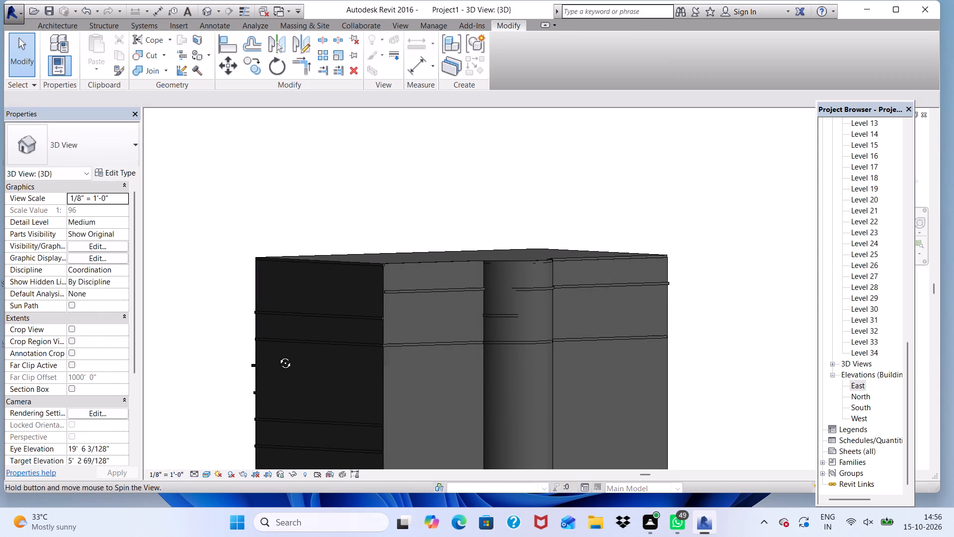
pyautogui.keyDown('shift'); pyautogui.moveTo(278, 356); pyautogui.dragTo(233, 371, button='middle'); pyautogui.keyUp('shift')
pyautogui.scroll(5, 446, 336)
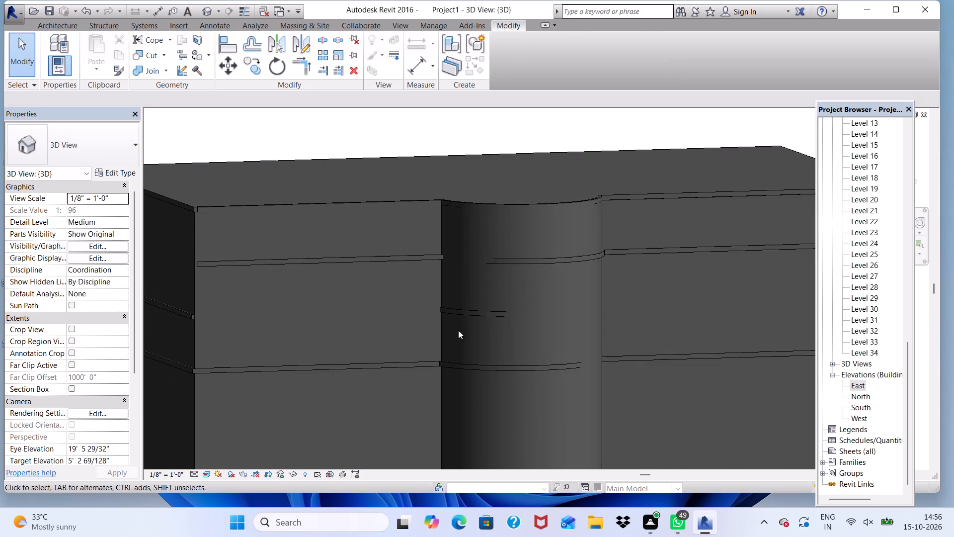
pyautogui.click(470, 311)
pyautogui.press('Left')
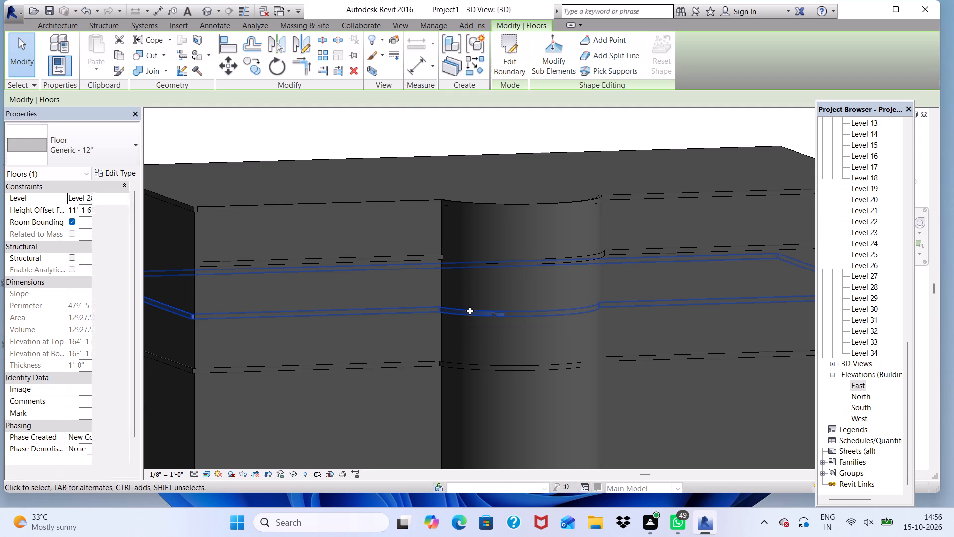
pyautogui.press('Left')
pyautogui.press('Up')
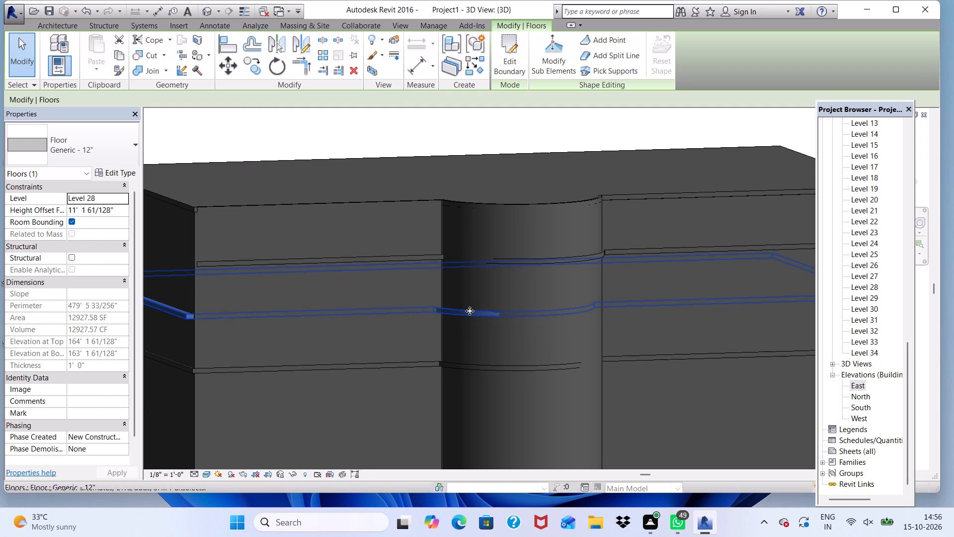
pyautogui.press('Up')
pyautogui.press('Up')
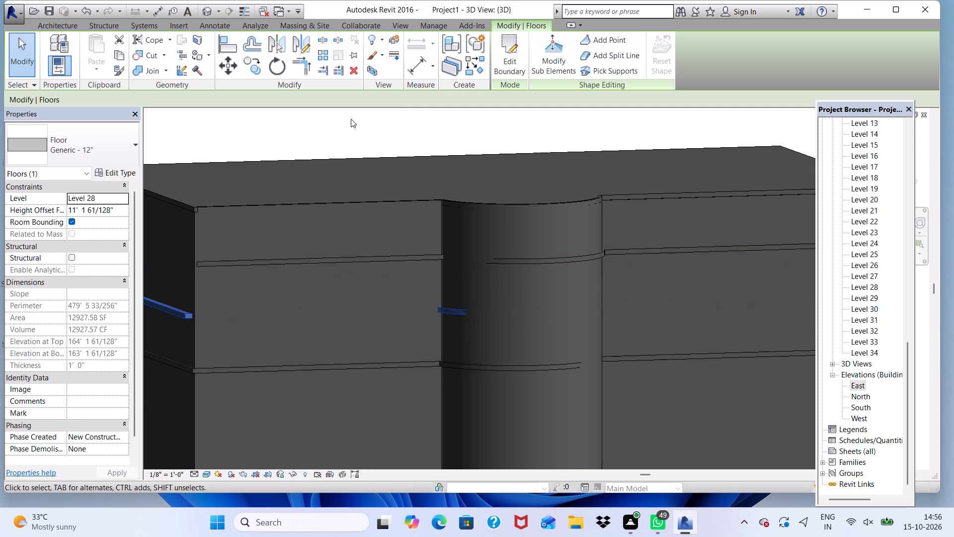
pyautogui.scroll(-5, 354, 141)
pyautogui.click(672, 191)
# Nudge the Level 28 floor slab back along the facade, away from the end wall, until its bay edge is concealed.
pyautogui.scroll(5, 441, 253)
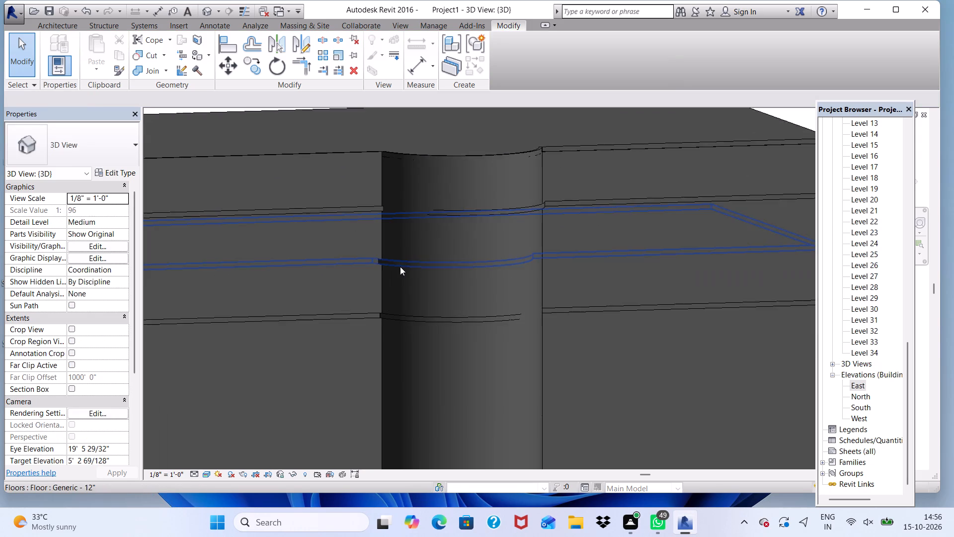
pyautogui.scroll(5, 400, 267)
pyautogui.click(389, 258)
pyautogui.press('Right')
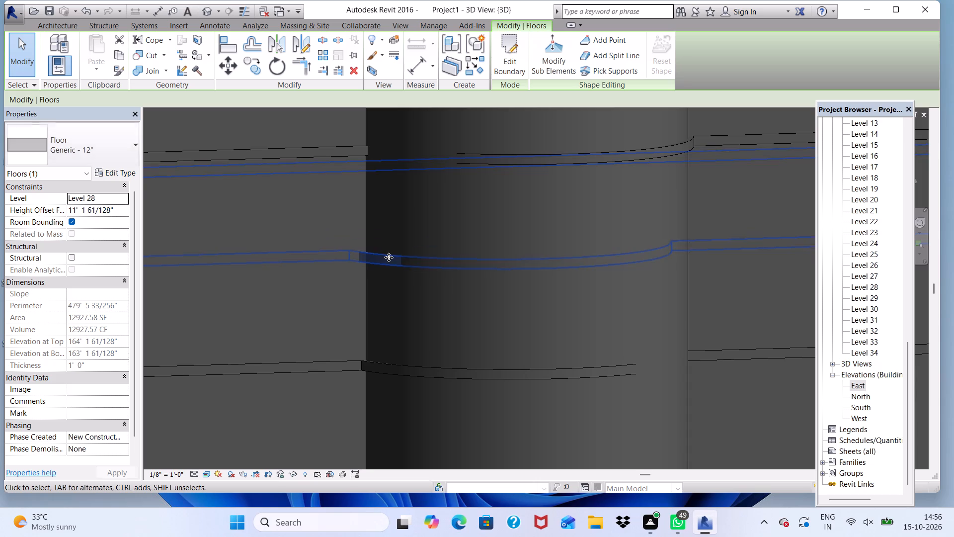
pyautogui.press('Right')
pyautogui.press('Right')
pyautogui.press('Right')
pyautogui.press('Right')
pyautogui.press('Right')
pyautogui.press('Right')
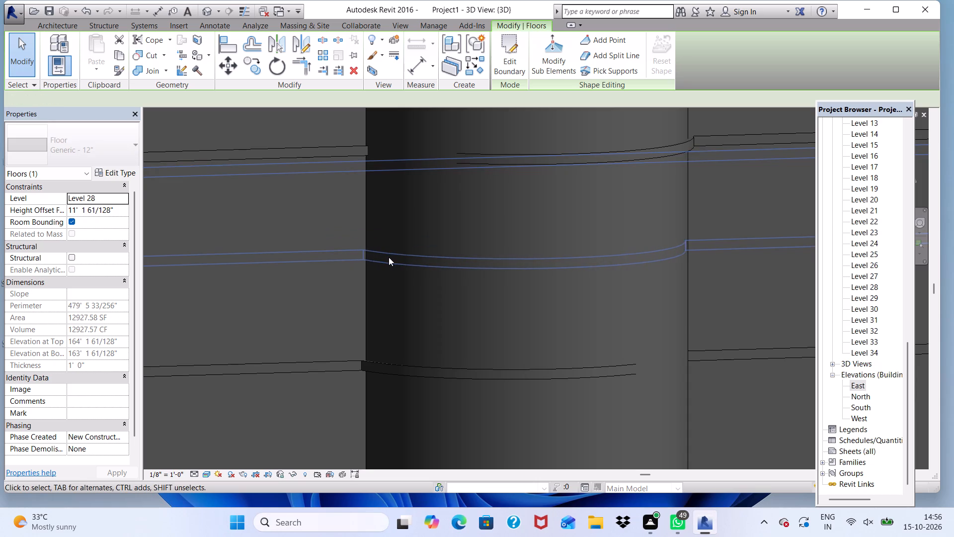
pyautogui.press('Right')
pyautogui.press('Right')
pyautogui.press('Left')
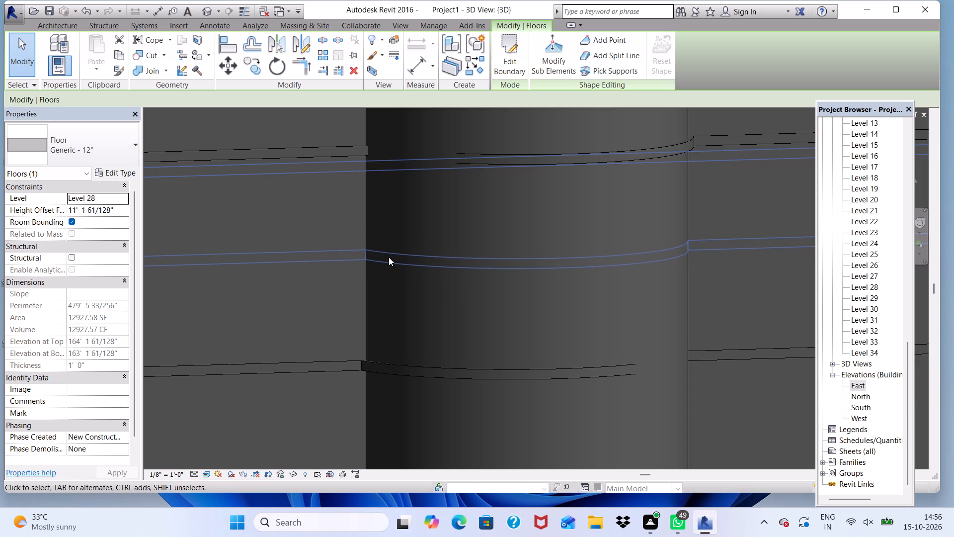
# Nudge the Level 30 floor slab along the curved-bay facade, away from the end wall its edge projects through.
pyautogui.scroll(-8, 404, 369)
pyautogui.scroll(-1, 361, 331)
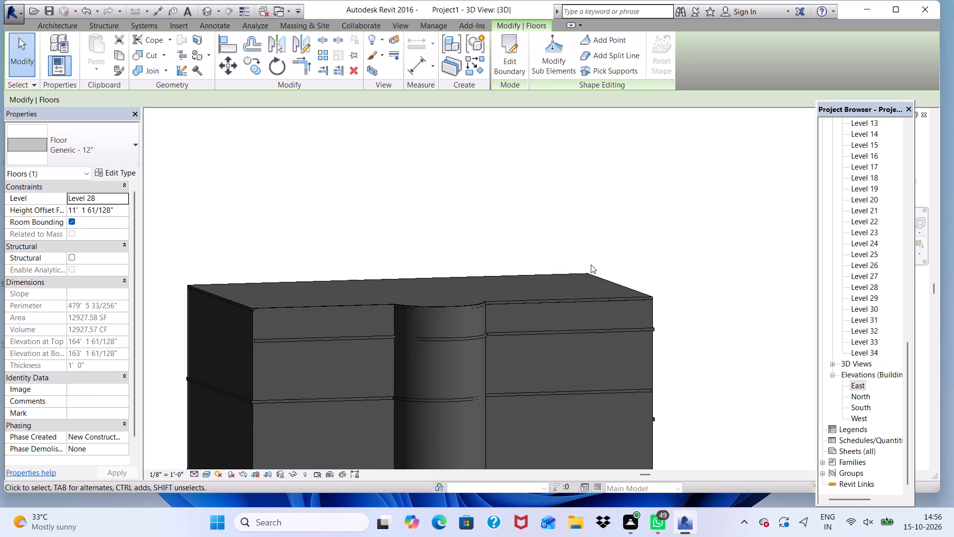
pyautogui.click(591, 263)
pyautogui.scroll(-2, 356, 357)
pyautogui.scroll(6, 426, 392)
pyautogui.scroll(-6, 398, 340)
pyautogui.scroll(6, 392, 318)
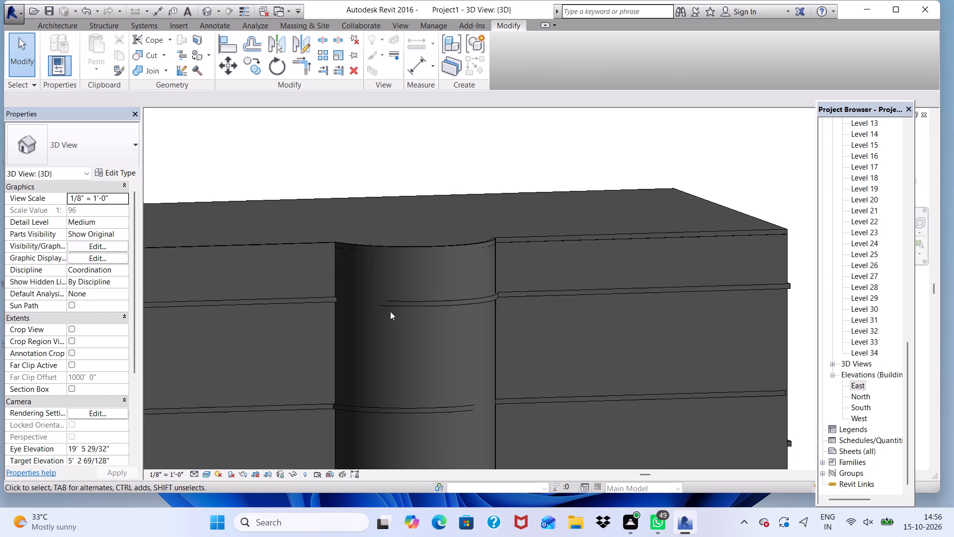
pyautogui.click(391, 302)
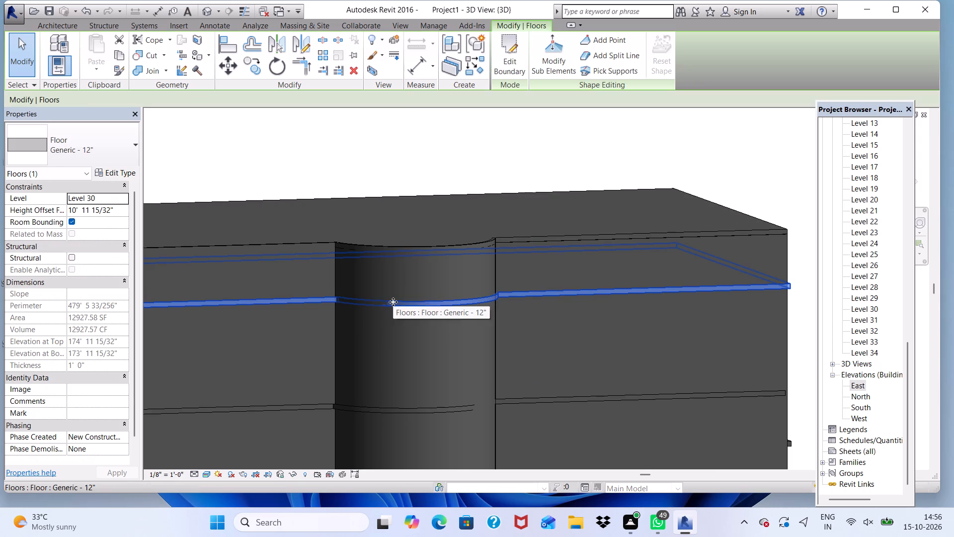
pyautogui.press('Left')
pyautogui.press('Left')
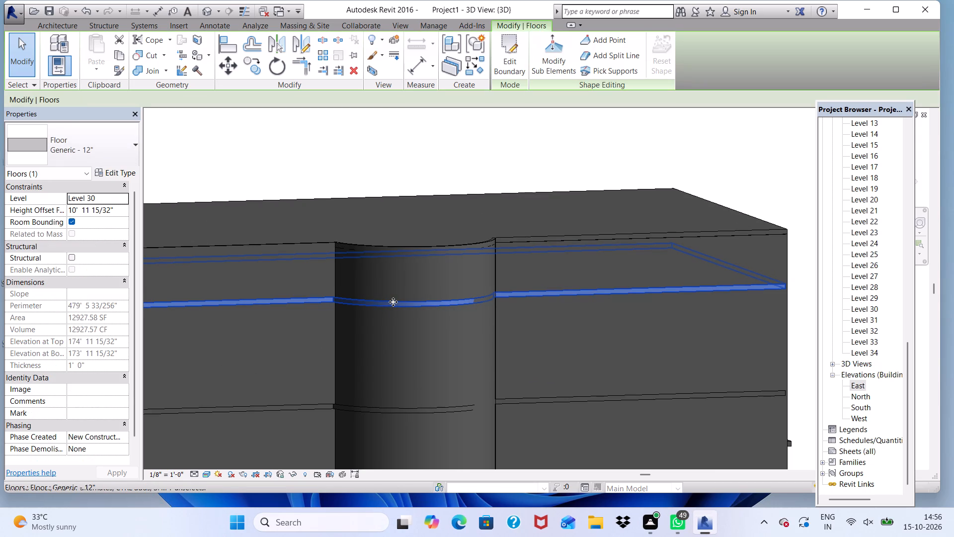
pyautogui.press('Right')
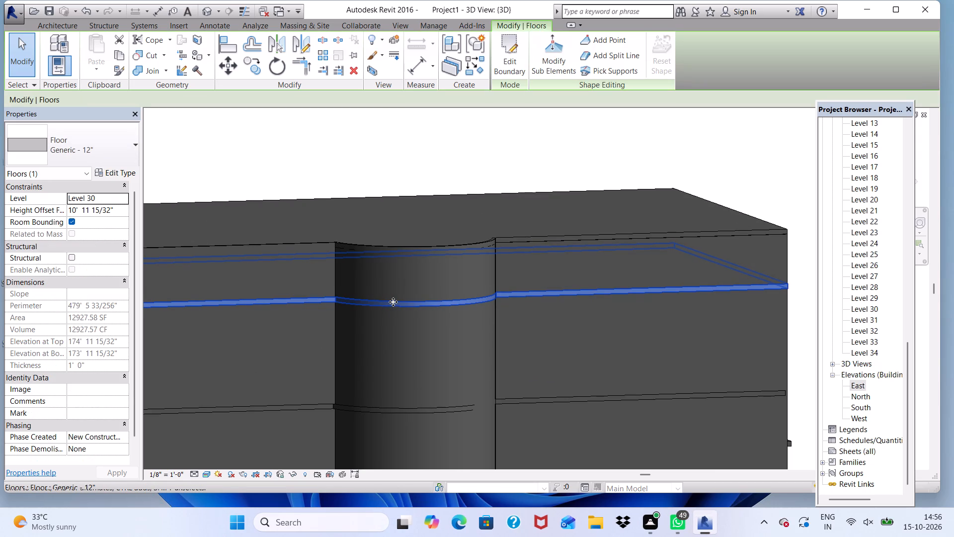
pyautogui.click(407, 164)
# Nudge the Level 26 floor slab back and forth along the bay facade until its edge aligns with both sides of the curved bay.
pyautogui.scroll(-4, 434, 142)
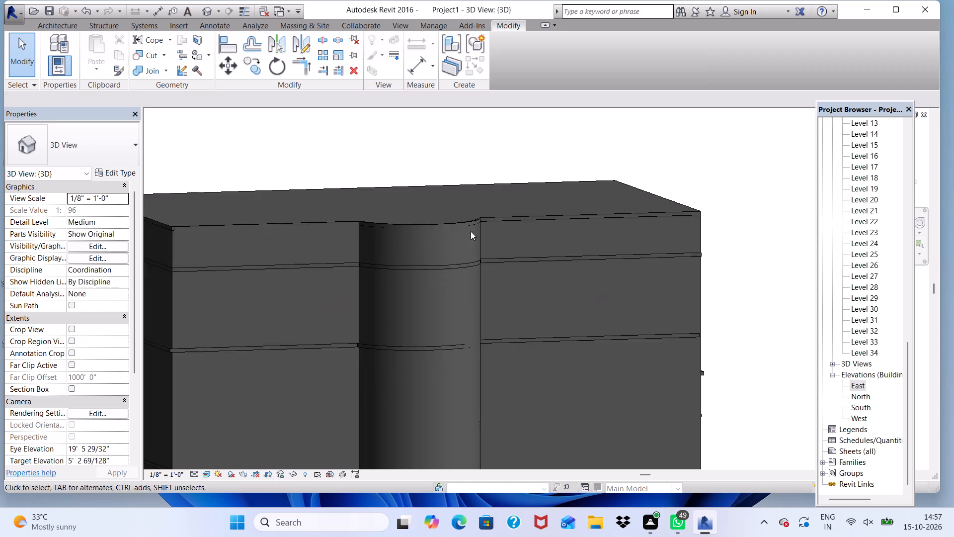
pyautogui.scroll(-2, 471, 231)
pyautogui.scroll(9, 431, 311)
pyautogui.click(433, 282)
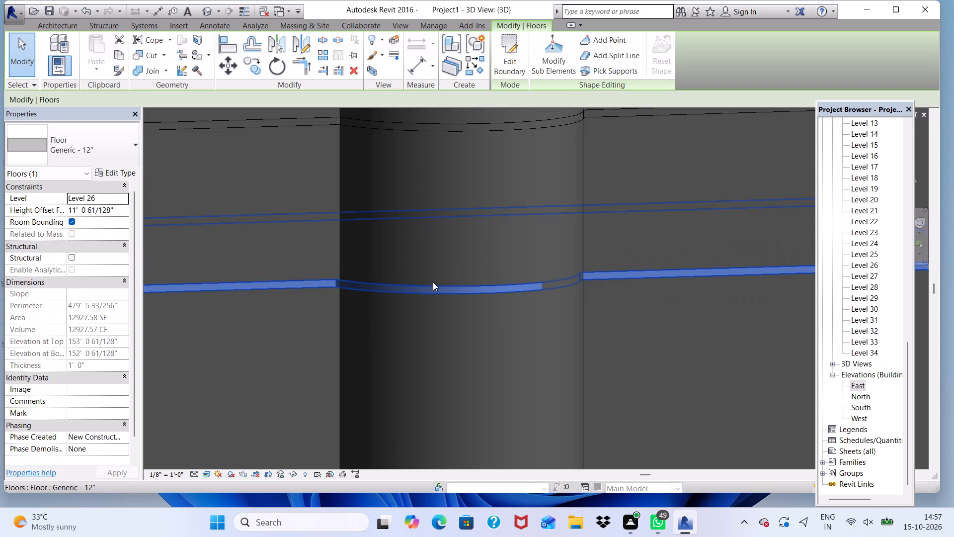
pyautogui.press('Right')
pyautogui.press('Right')
pyautogui.press('Right')
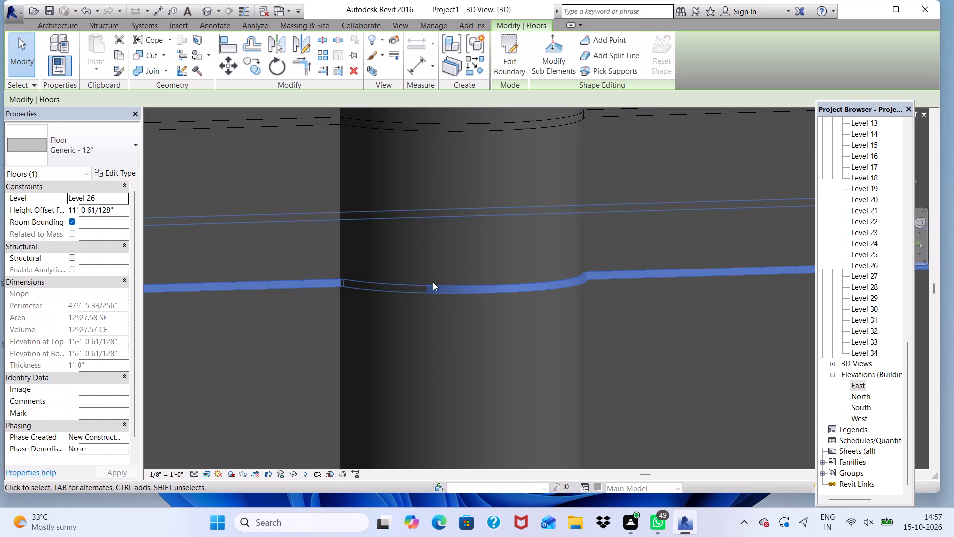
pyautogui.press('Right')
pyautogui.press('Left')
pyautogui.press('Left')
pyautogui.press('Left')
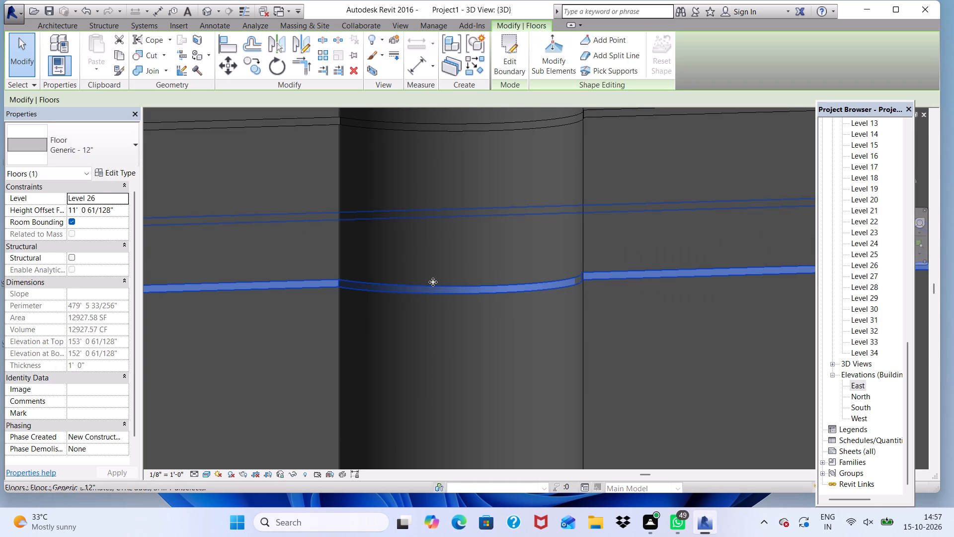
pyautogui.press('Left')
pyautogui.press('Right')
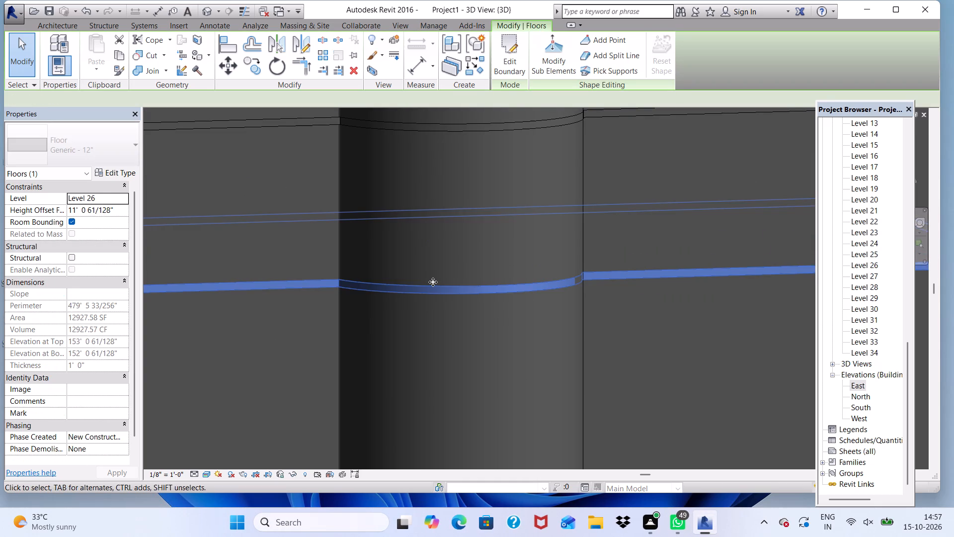
pyautogui.press('Right')
pyautogui.press('Left')
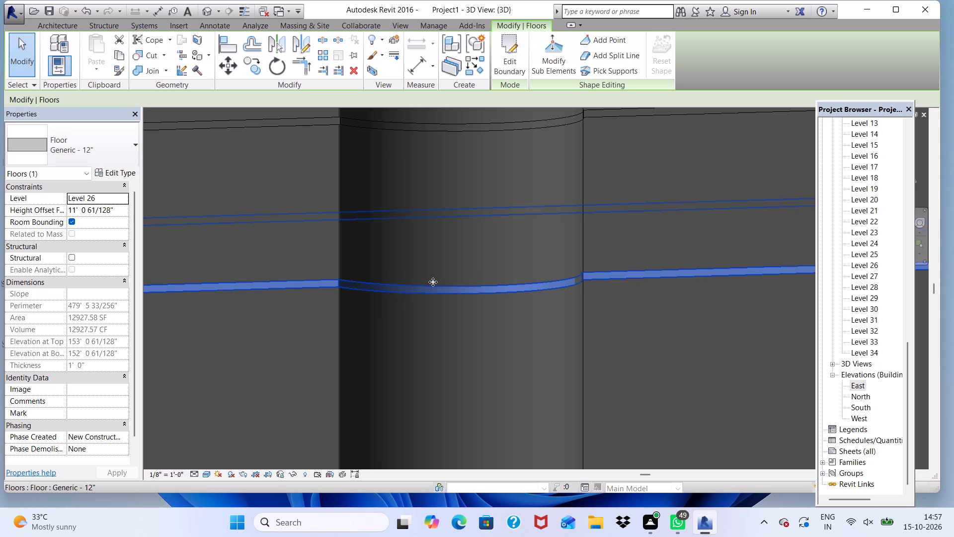
pyautogui.scroll(-8, 441, 284)
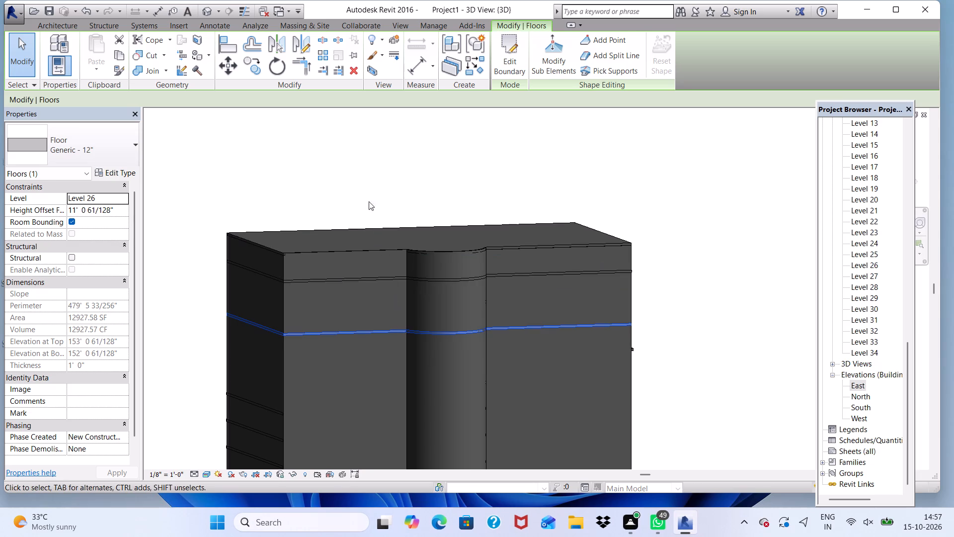
pyautogui.click(364, 188)
# From the facade opposite the bay, nudge the Level 24 floor slab inward from the end wall where it protrudes, then slightly toward the bay.
pyautogui.scroll(1, 406, 372)
pyautogui.scroll(-3, 384, 283)
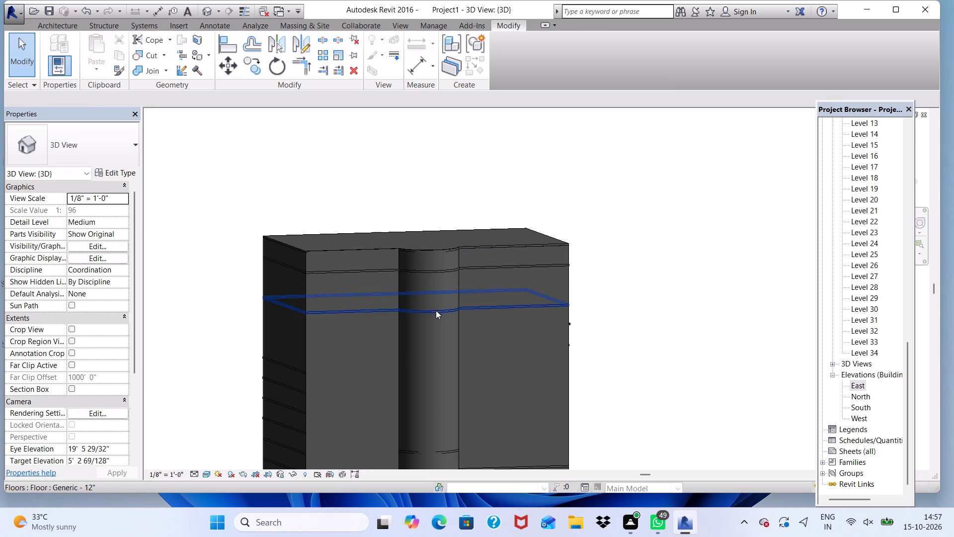
pyautogui.scroll(3, 436, 310)
pyautogui.scroll(-6, 423, 292)
pyautogui.scroll(6, 436, 380)
pyautogui.scroll(-10, 436, 387)
pyautogui.moveTo(432, 387); pyautogui.dragTo(321, 383, button='middle')
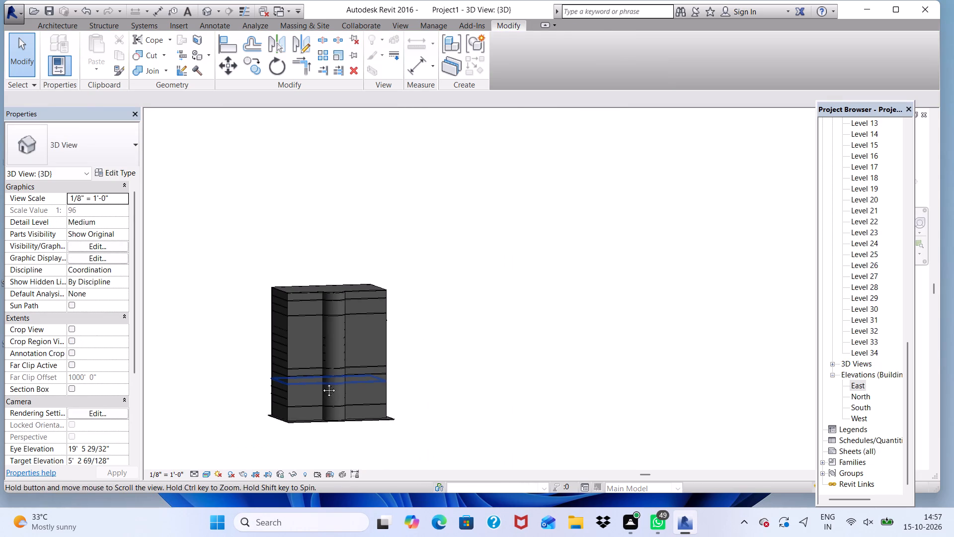
pyautogui.moveTo(321, 383); pyautogui.dragTo(413, 376, button='middle')
pyautogui.keyDown('shift'); pyautogui.moveTo(453, 384); pyautogui.dragTo(195, 394, button='middle'); pyautogui.keyUp('shift')
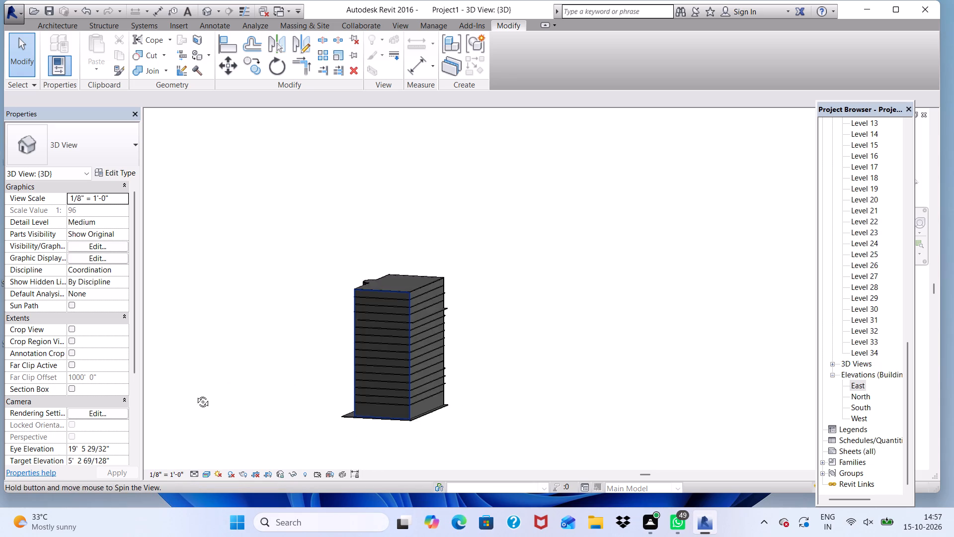
pyautogui.keyDown('shift'); pyautogui.moveTo(195, 394); pyautogui.dragTo(238, 391, button='middle'); pyautogui.keyUp('shift')
pyautogui.scroll(5, 470, 331)
pyautogui.scroll(-1, 401, 292)
pyautogui.moveTo(390, 327); pyautogui.dragTo(359, 329, button='middle')
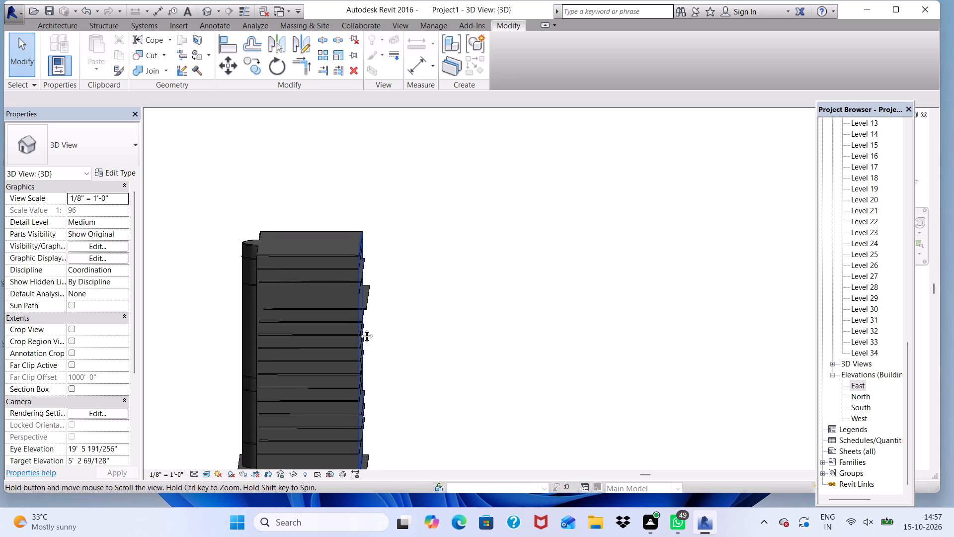
pyautogui.moveTo(359, 329); pyautogui.dragTo(233, 336, button='middle')
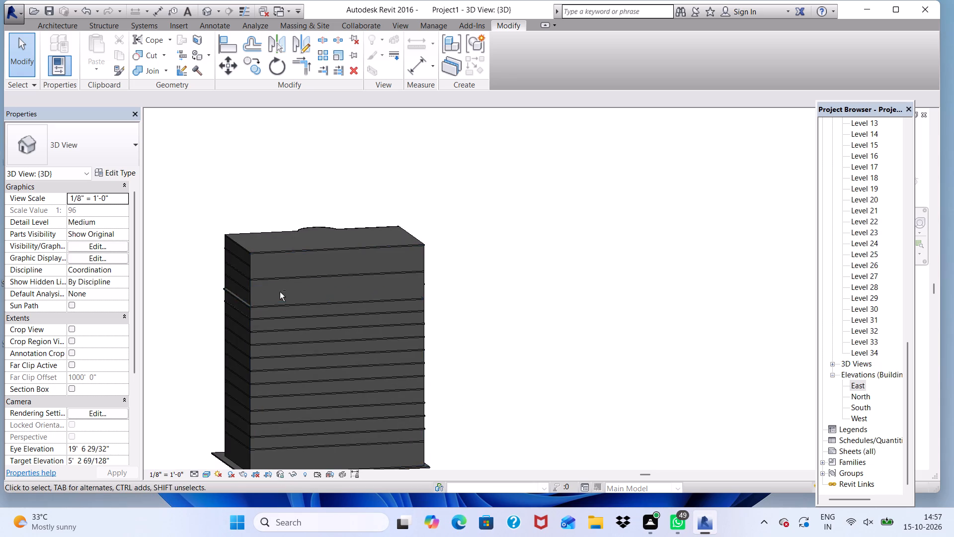
pyautogui.scroll(6, 280, 292)
pyautogui.scroll(3, 222, 315)
pyautogui.scroll(-5, 212, 317)
pyautogui.moveTo(211, 319); pyautogui.dragTo(291, 329, button='middle')
pyautogui.scroll(3, 293, 332)
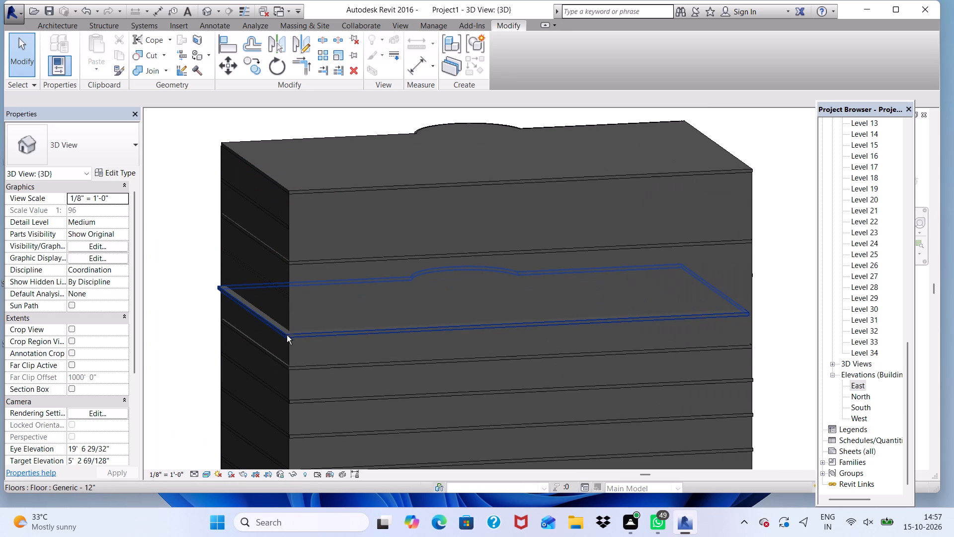
pyautogui.keyDown('shift'); pyautogui.scroll(1, 287, 335); pyautogui.keyUp('shift')
pyautogui.click(287, 335)
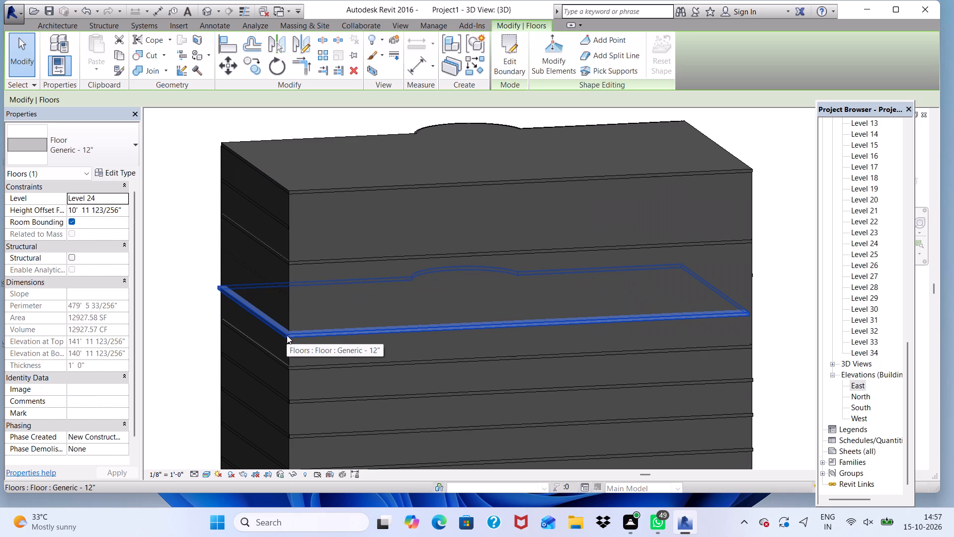
pyautogui.press('Right')
pyautogui.press('Right')
pyautogui.press('Up')
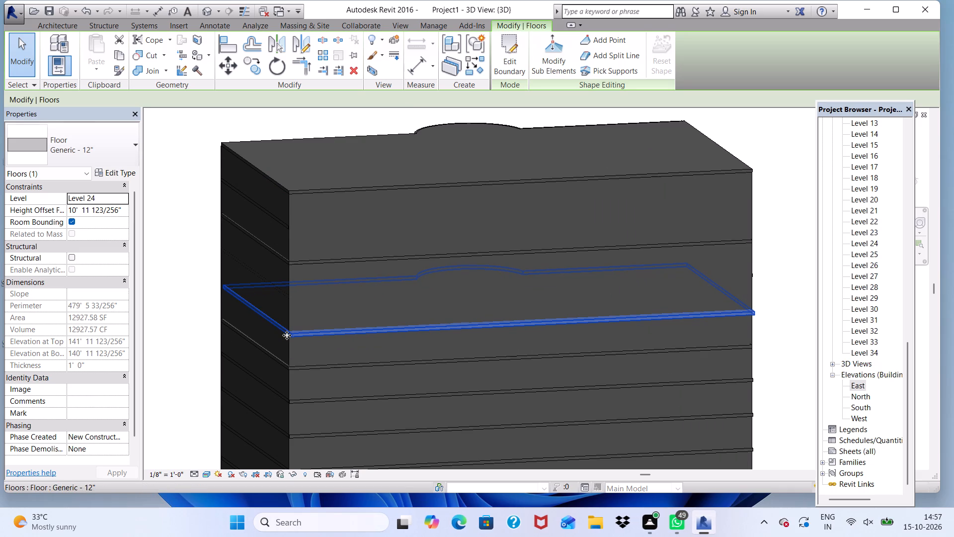
pyautogui.press('Up')
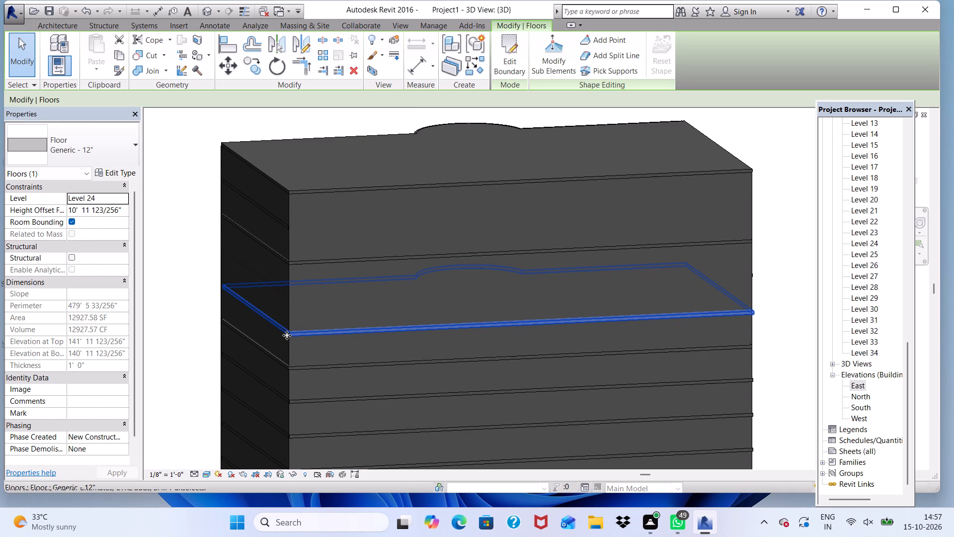
# Nudge the Level 24 floor slab slightly along the facade opposite the bay, and inward until its edge is concealed by that wall.
pyautogui.scroll(1, 396, 471)
pyautogui.scroll(-1, 401, 490)
pyautogui.keyDown('shift'); pyautogui.moveTo(402, 488); pyautogui.dragTo(288, 509, button='middle'); pyautogui.keyUp('shift')
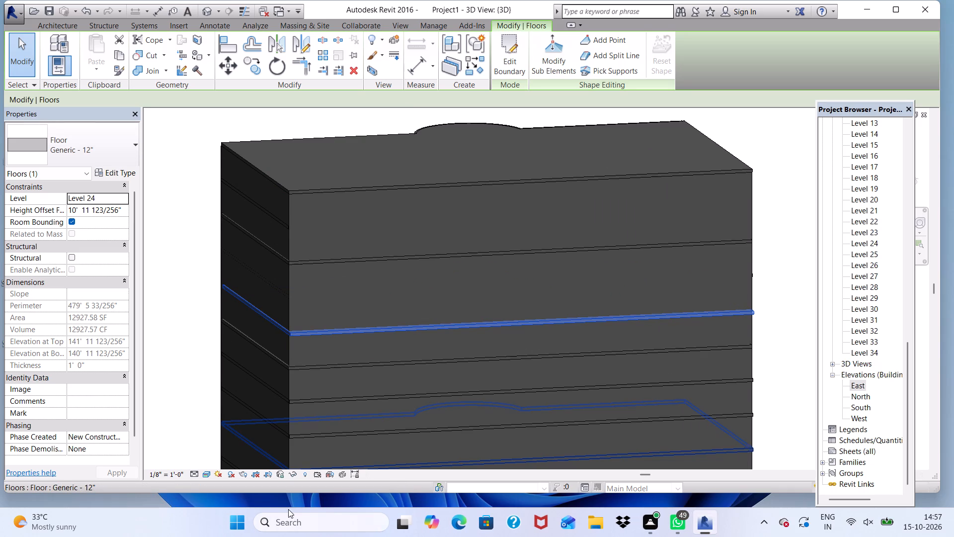
pyautogui.keyDown('shift'); pyautogui.moveTo(288, 509); pyautogui.dragTo(293, 484, button='middle'); pyautogui.keyUp('shift')
pyautogui.keyDown('shift'); pyautogui.moveTo(495, 364); pyautogui.dragTo(347, 401, button='middle'); pyautogui.keyUp('shift')
pyautogui.keyDown('shift'); pyautogui.scroll(2, 398, 356); pyautogui.keyUp('shift')
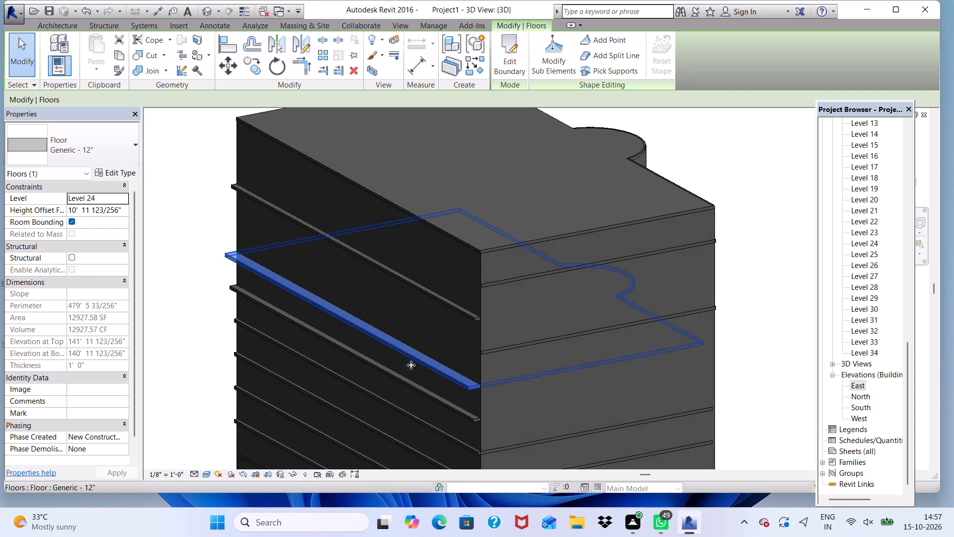
pyautogui.press('Up')
pyautogui.press('Up')
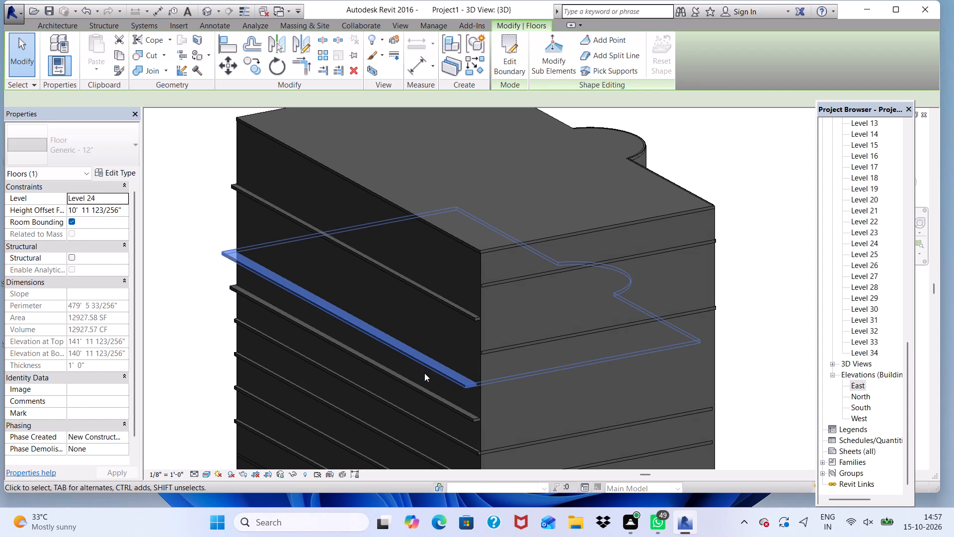
pyautogui.press('Right')
pyautogui.press('Right')
pyautogui.press('Right')
pyautogui.press('Right')
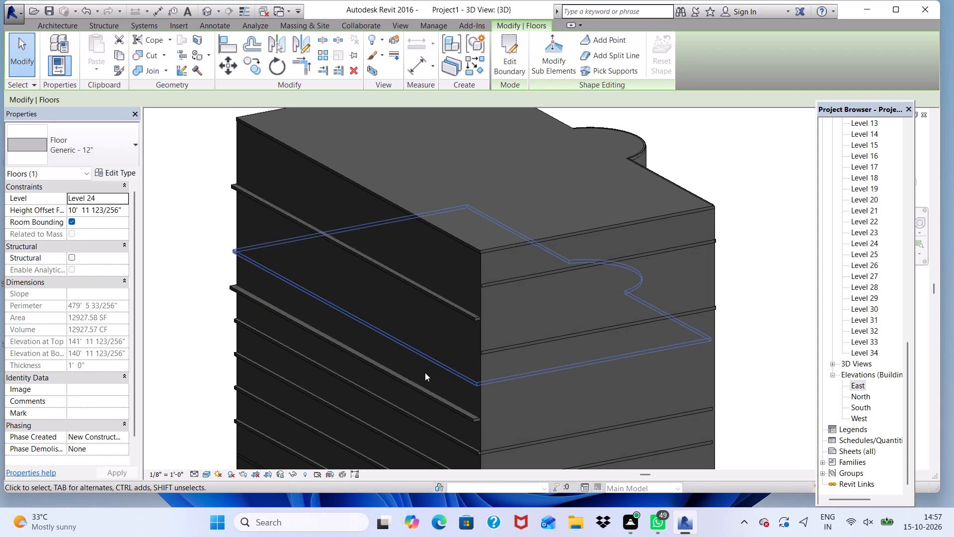
pyautogui.press('Right')
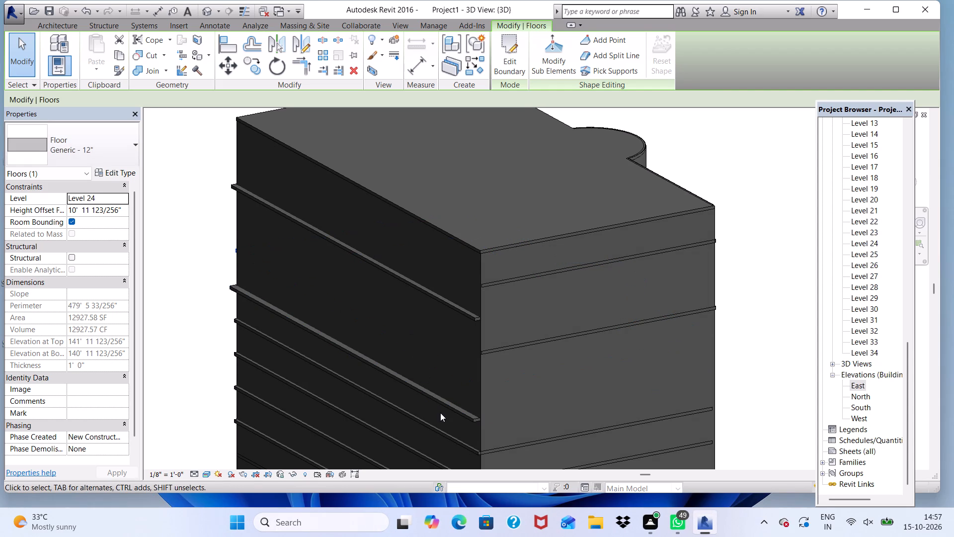
# From the curved bay side, nudge the Level 24 floor slab back inward until it no longer projects through the bay facade.
pyautogui.keyDown('shift'); pyautogui.moveTo(440, 413); pyautogui.dragTo(318, 394, button='middle'); pyautogui.keyUp('shift')
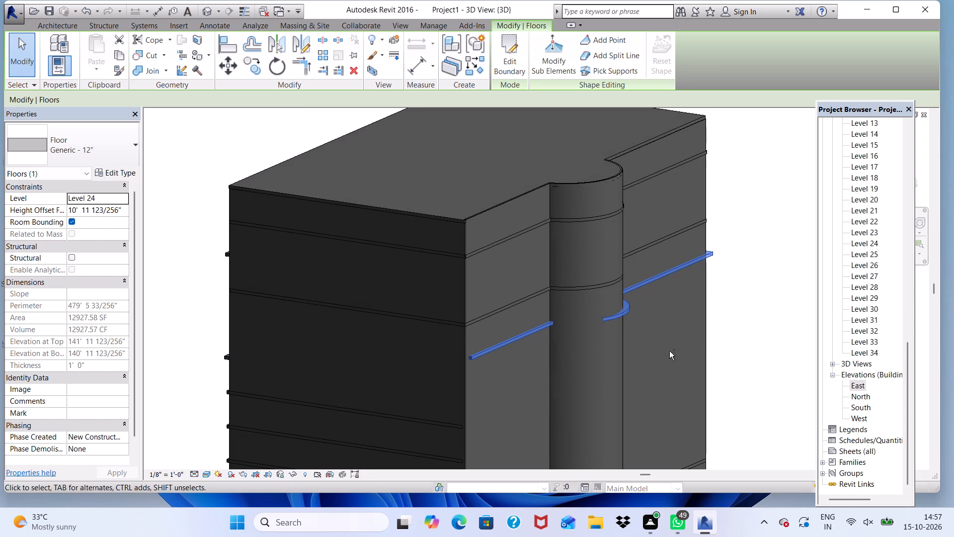
pyautogui.keyDown('shift'); pyautogui.click(749, 318); pyautogui.keyUp('shift')
pyautogui.keyDown('shift'); pyautogui.click(631, 310); pyautogui.keyUp('shift')
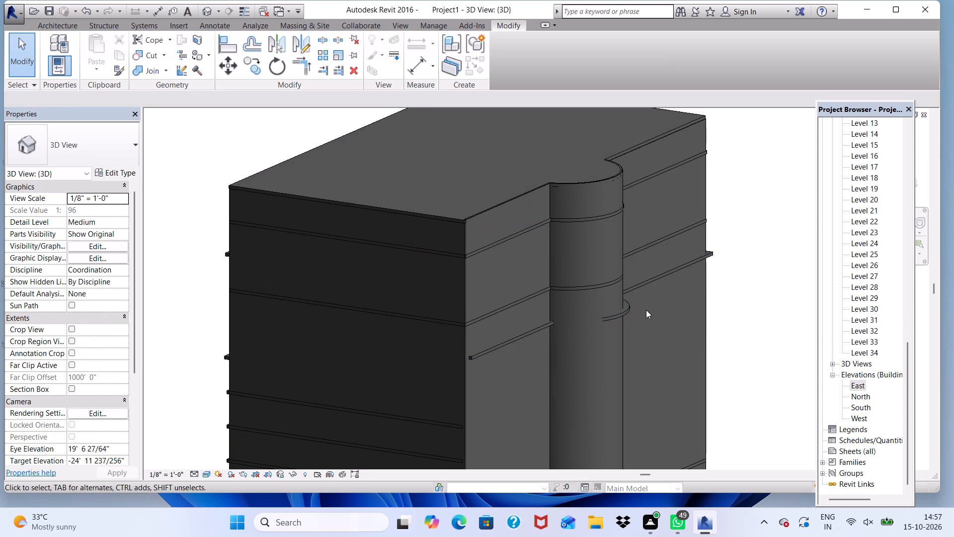
pyautogui.press('Left')
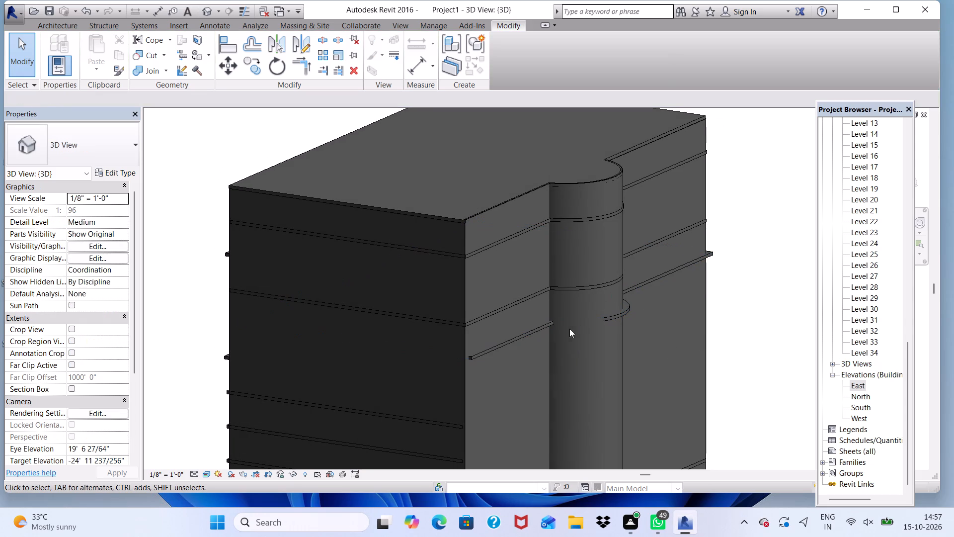
pyautogui.click(522, 332)
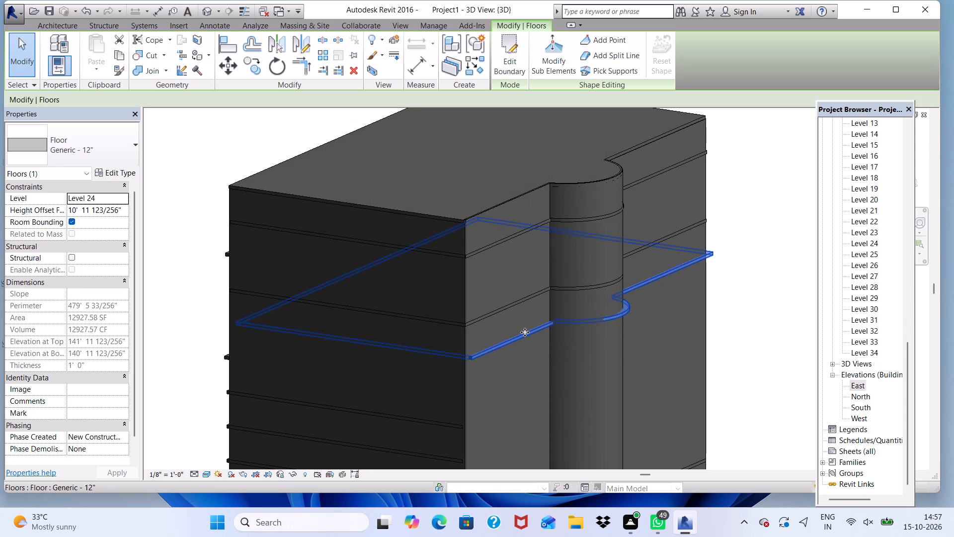
pyautogui.press('Left')
pyautogui.press('Left')
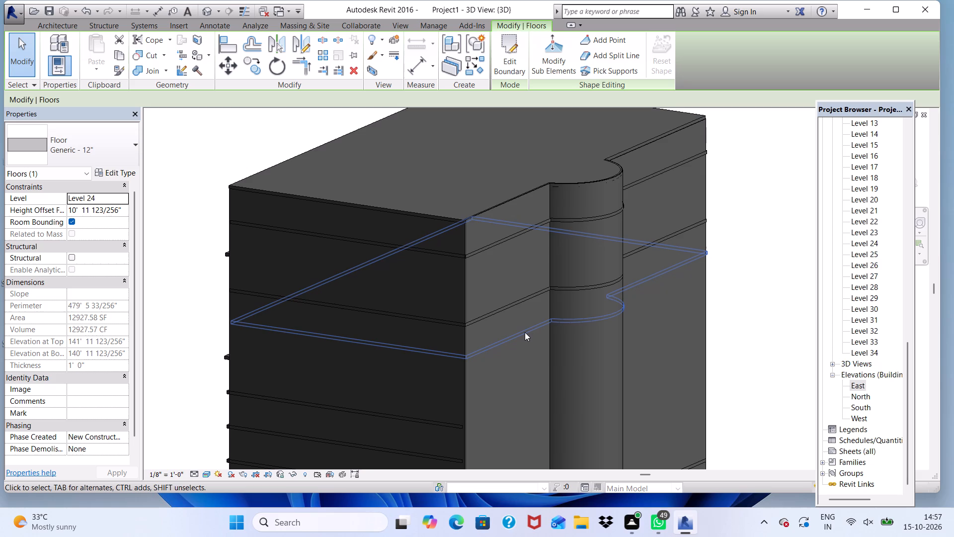
# Examine the tower's lower storeys and the opposite facade for floor slabs that protrude through the perimeter walls.
pyautogui.scroll(-10, 492, 361)
pyautogui.scroll(7, 564, 423)
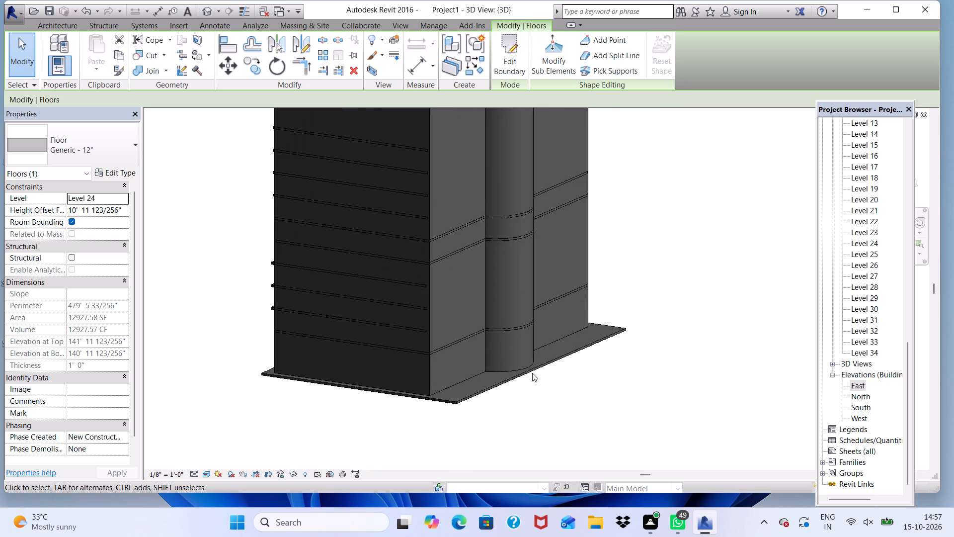
pyautogui.scroll(4, 506, 347)
pyautogui.scroll(-3, 407, 368)
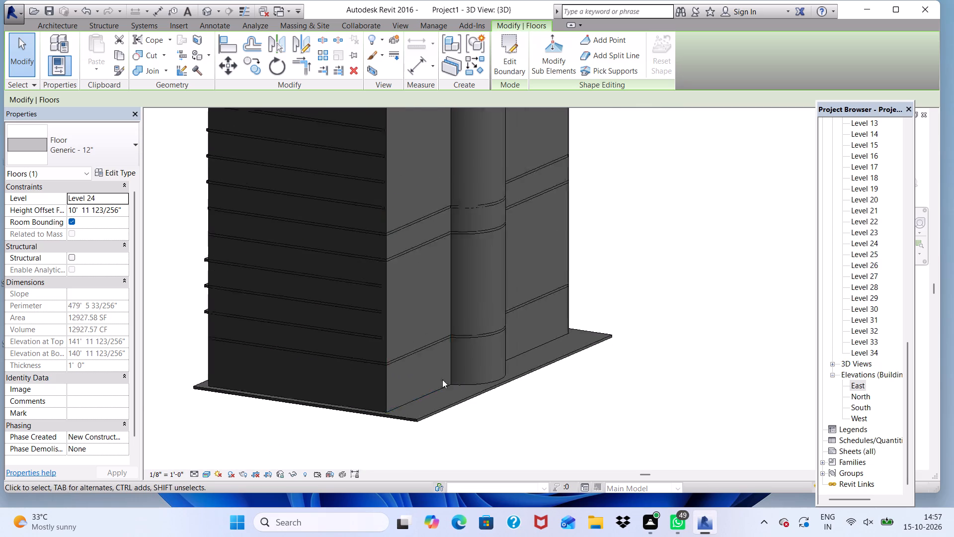
pyautogui.scroll(-2, 442, 379)
pyautogui.scroll(-1, 383, 371)
pyautogui.moveTo(384, 371); pyautogui.dragTo(401, 386, button='middle')
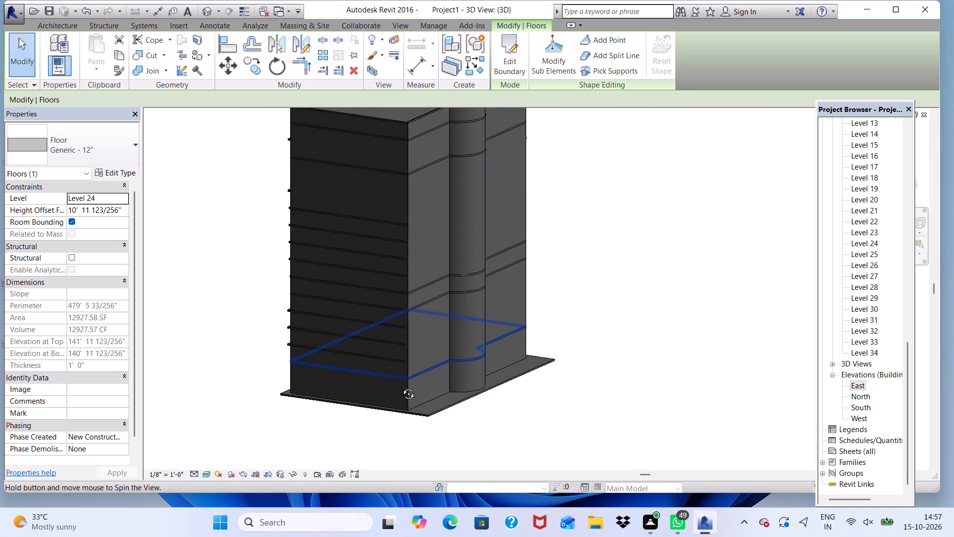
pyautogui.moveTo(401, 386); pyautogui.dragTo(480, 406, button='middle')
pyautogui.scroll(-1, 505, 410)
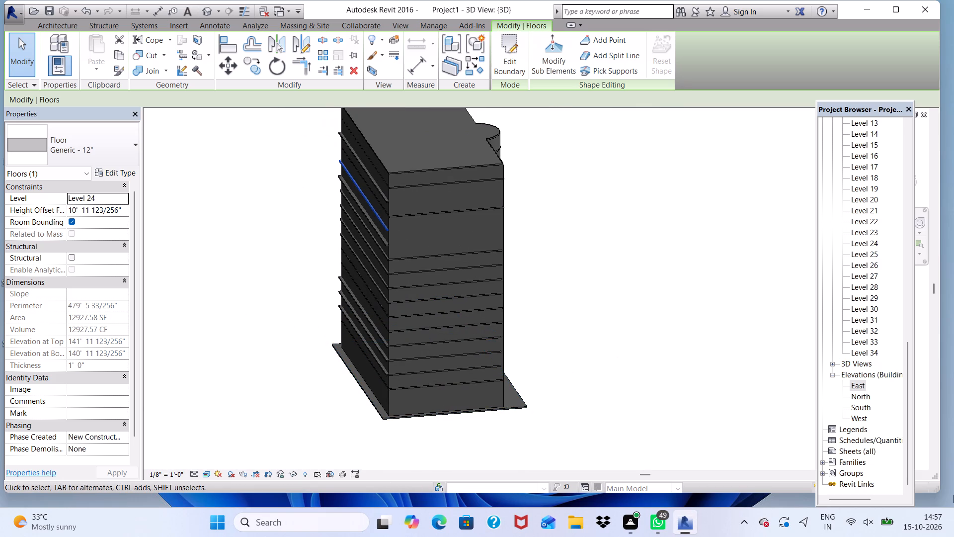
# In the East elevation, nudge the Level 4 floor slab toward the curved bay until its ends align with the outer walls.
pyautogui.doubleClick(855, 386)
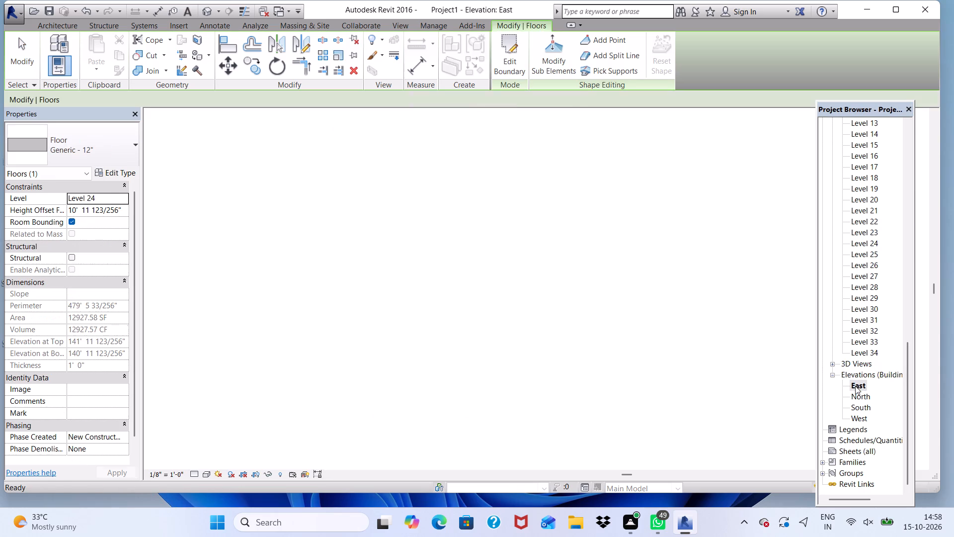
pyautogui.scroll(-1, 617, 357)
pyautogui.scroll(4, 443, 308)
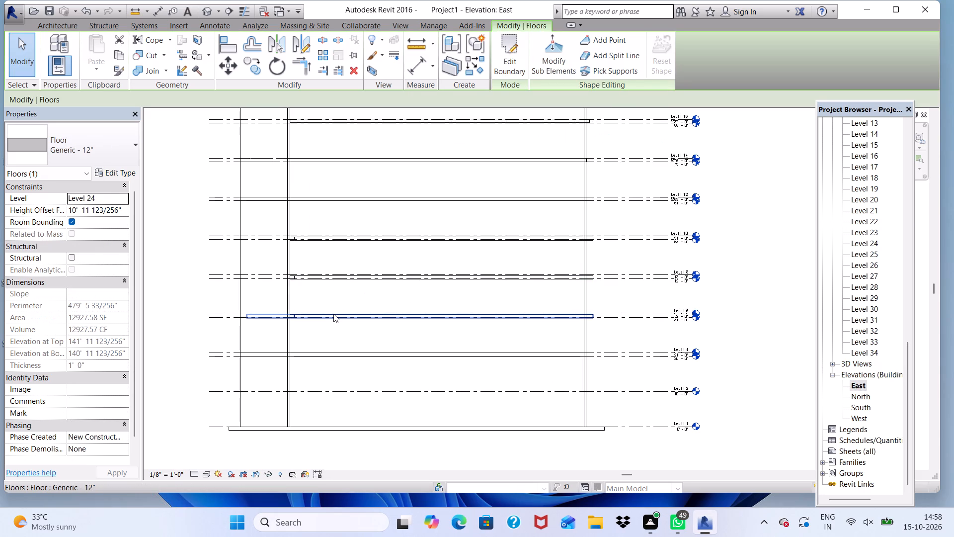
pyautogui.click(333, 314)
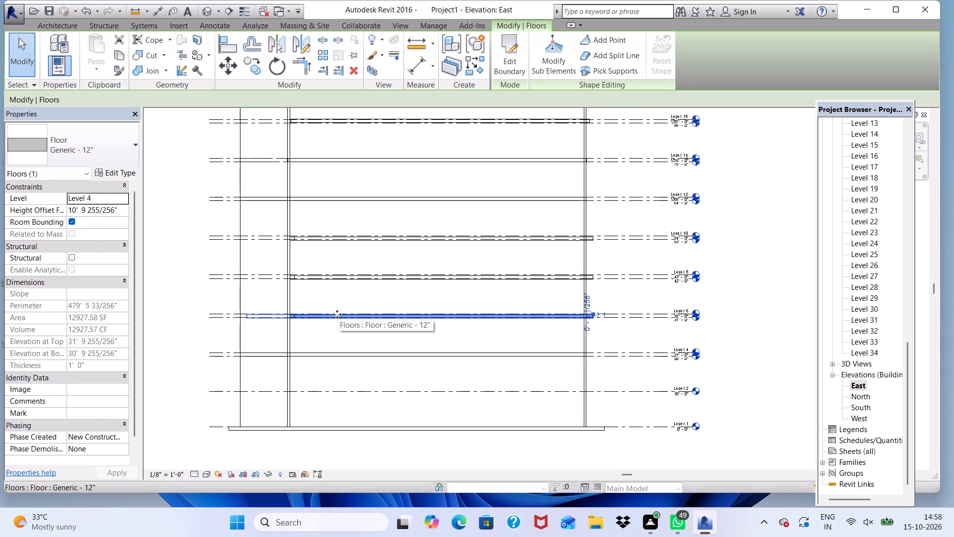
pyautogui.press('Left')
pyautogui.press('Left')
pyautogui.press('Left')
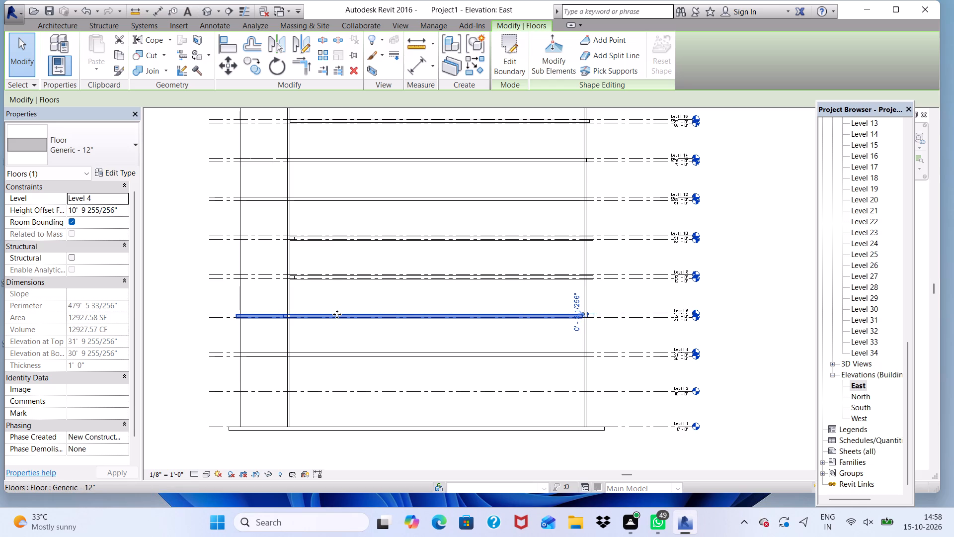
pyautogui.press('Right')
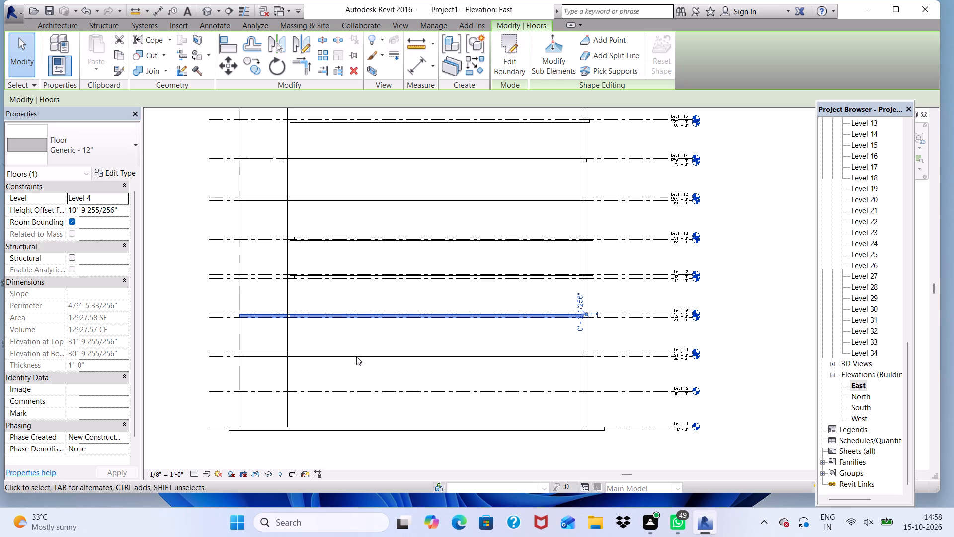
# Nudge the Level 6 floor slab toward the curved bay until its ends align with the outer walls.
pyautogui.scroll(1, 342, 328)
pyautogui.click(322, 271)
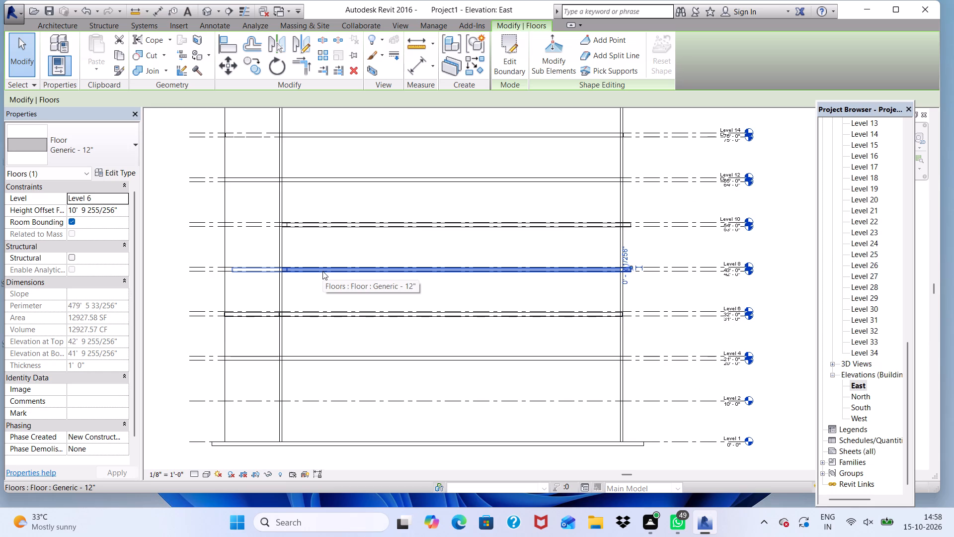
pyautogui.press('Left')
pyautogui.press('Left')
pyautogui.press('Left')
pyautogui.press('Left')
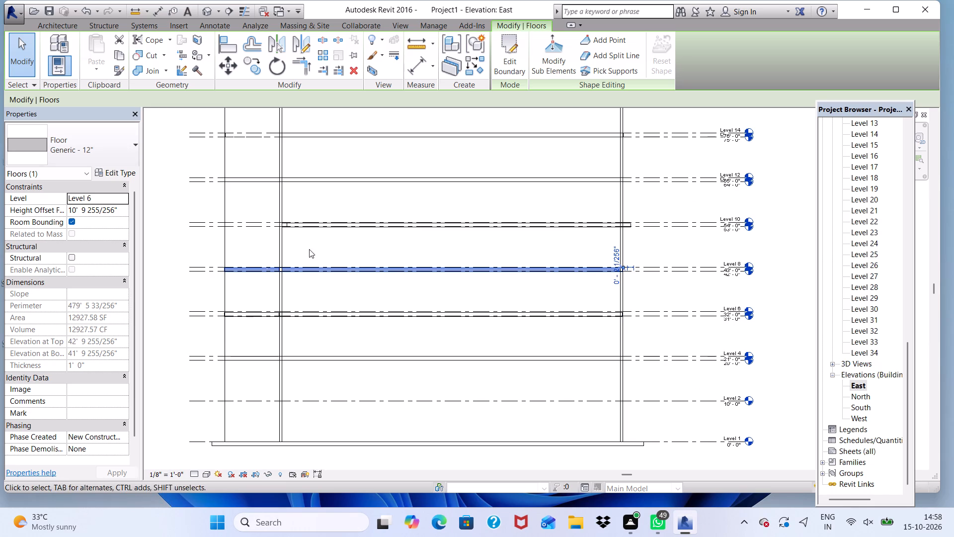
# Nudge the Level 8 floor slab toward the curved bay, fine-tuning back and forth until it aligns with the outer walls.
pyautogui.click(407, 223)
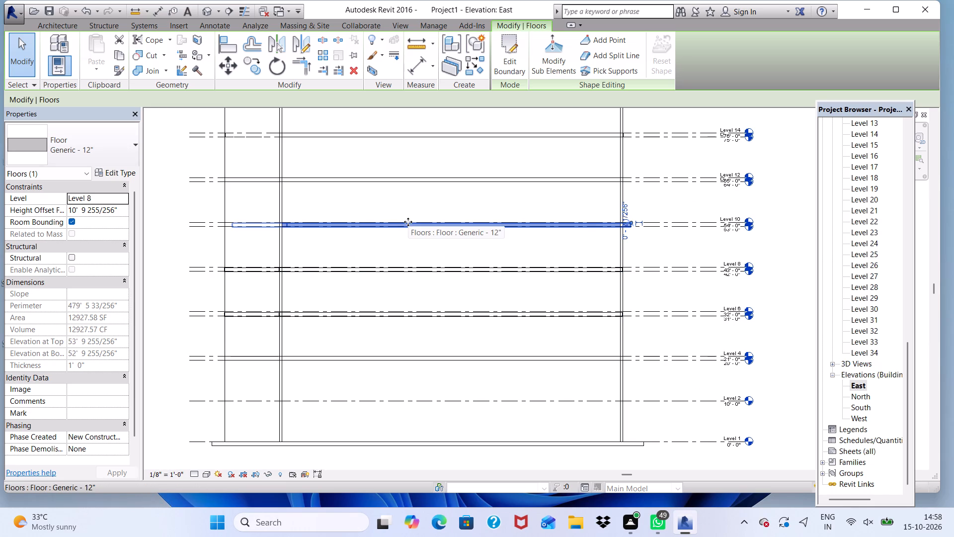
pyautogui.press('Left')
pyautogui.press('Left')
pyautogui.press('Left')
pyautogui.press('Left')
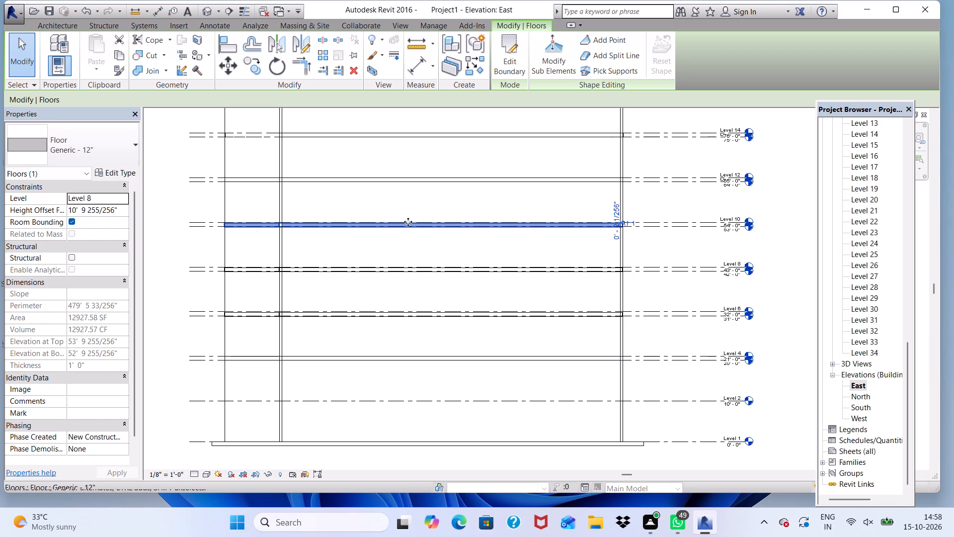
pyautogui.press('Right')
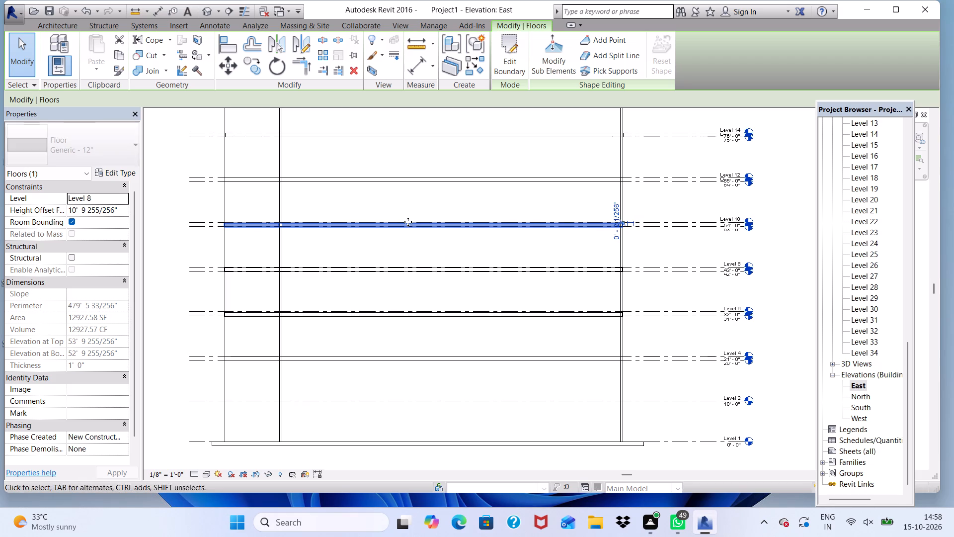
pyautogui.scroll(2, 623, 279)
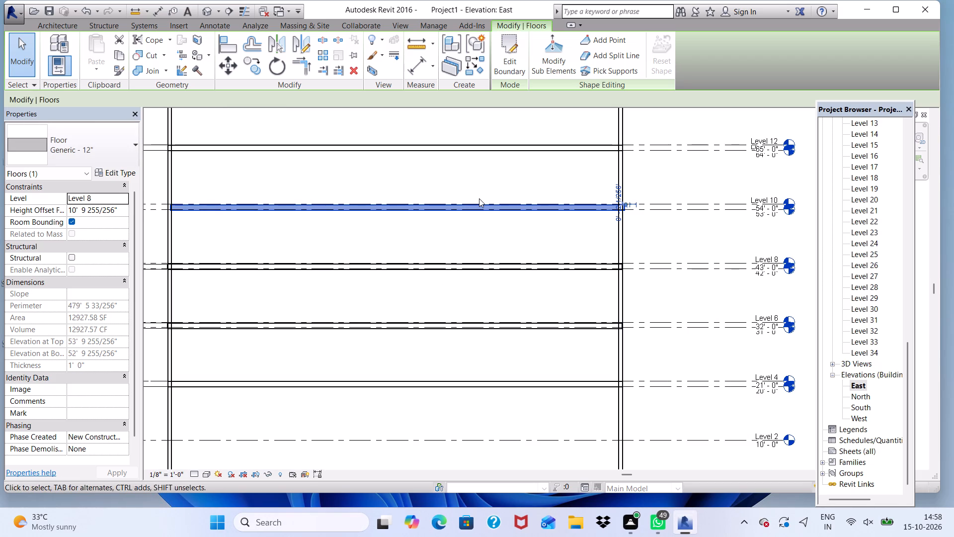
pyautogui.press('Left')
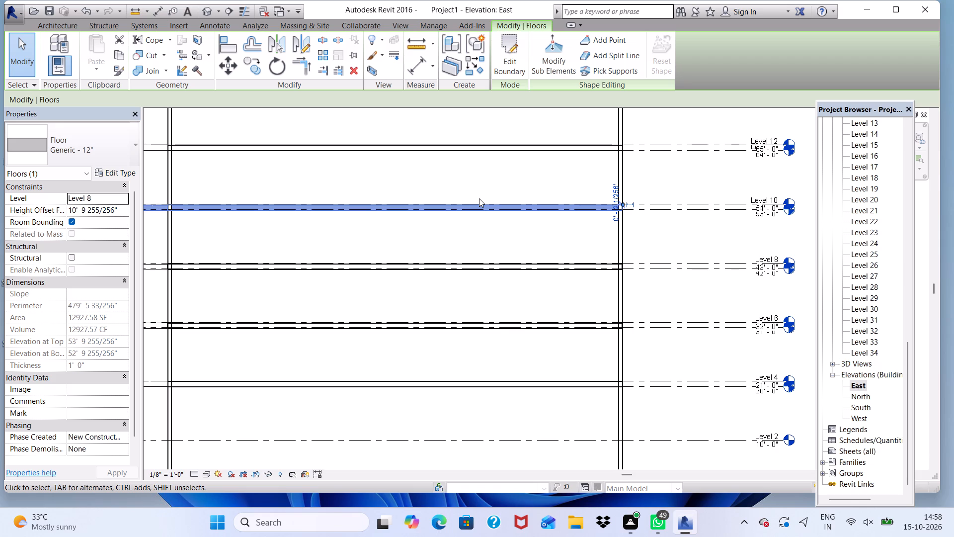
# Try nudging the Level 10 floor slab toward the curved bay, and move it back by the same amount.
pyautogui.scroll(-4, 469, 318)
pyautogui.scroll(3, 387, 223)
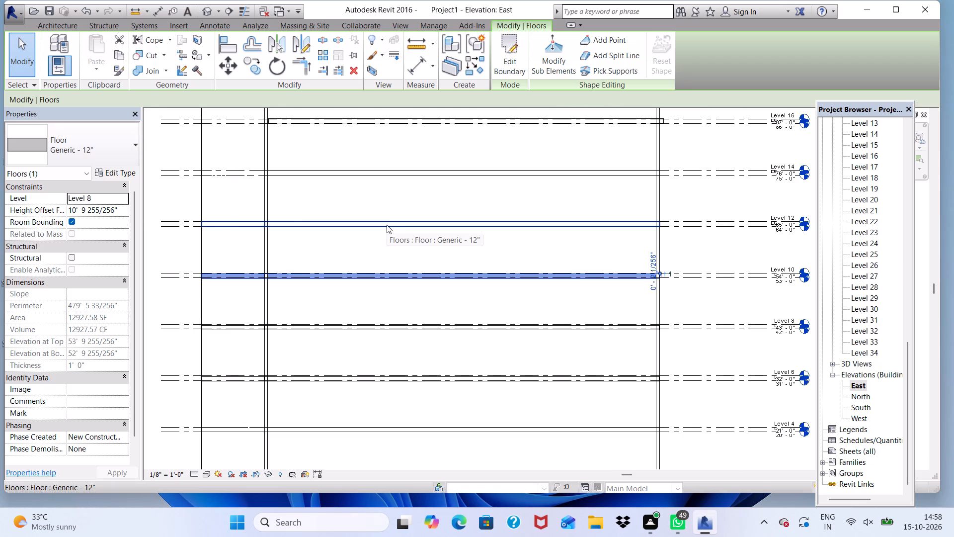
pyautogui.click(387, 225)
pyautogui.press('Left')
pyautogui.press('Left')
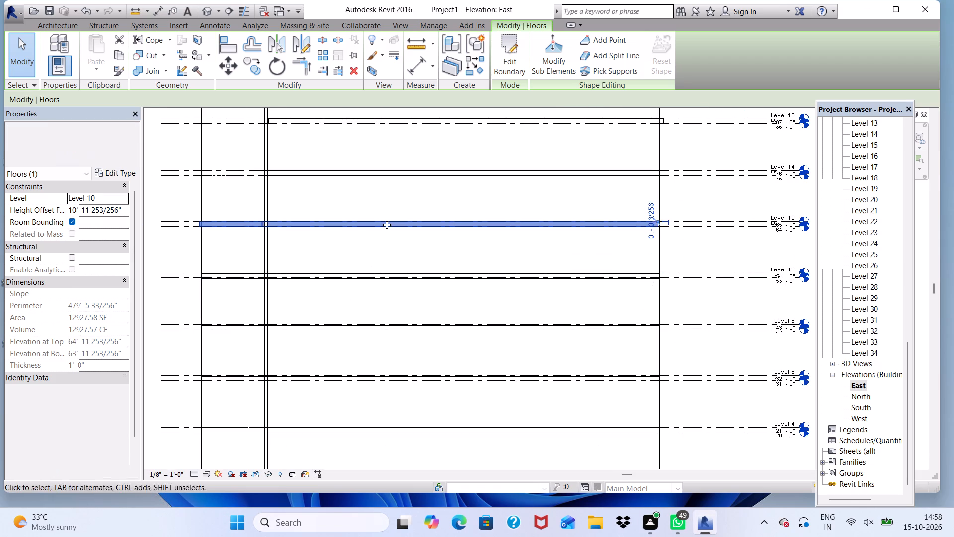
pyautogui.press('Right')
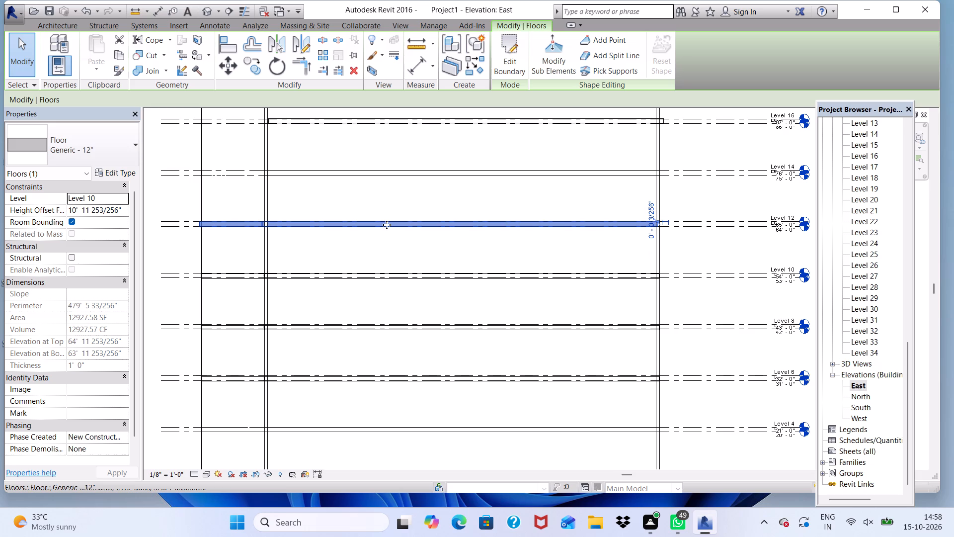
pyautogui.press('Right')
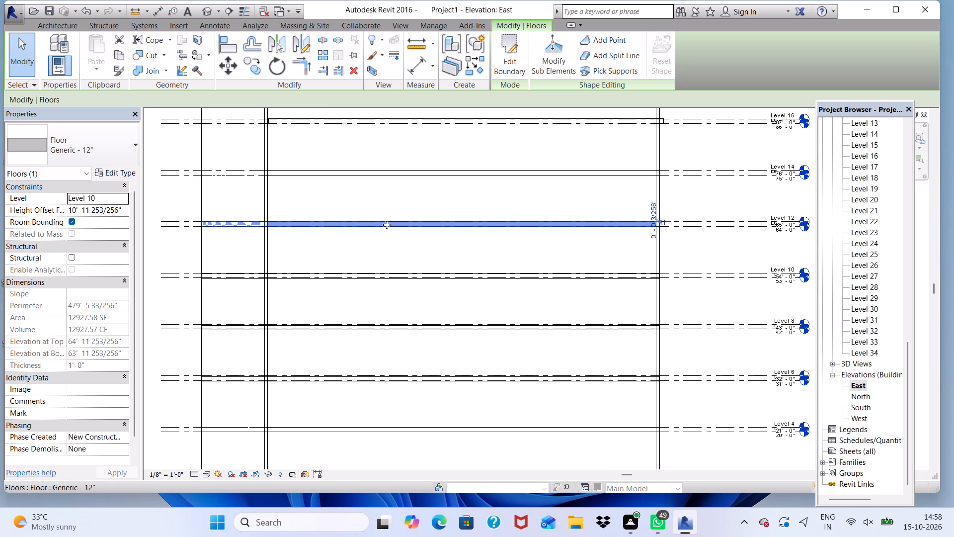
# Nudge the Level 12 floor slab slightly toward the curved bay so its far edge stays within the opposite wall.
pyautogui.scroll(-4, 341, 164)
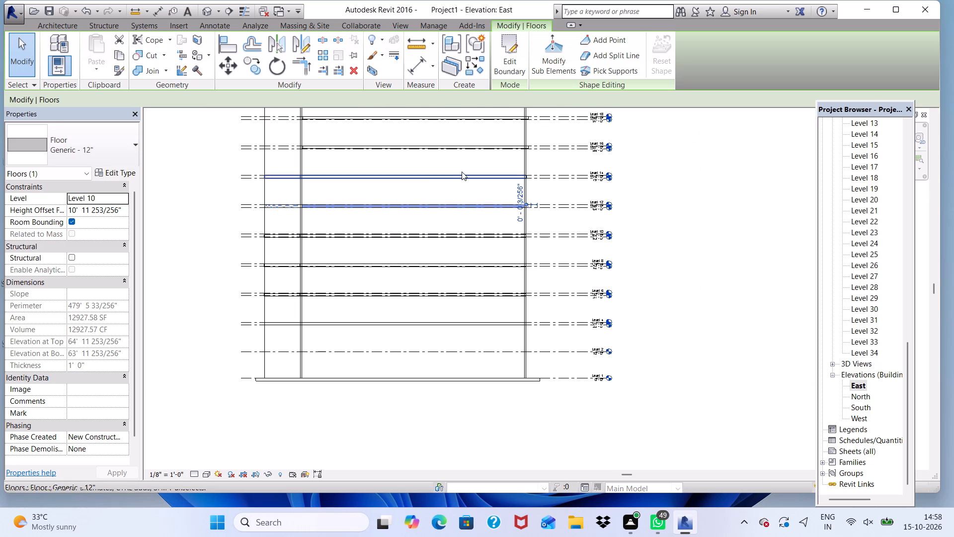
pyautogui.scroll(5, 463, 171)
pyautogui.click(461, 189)
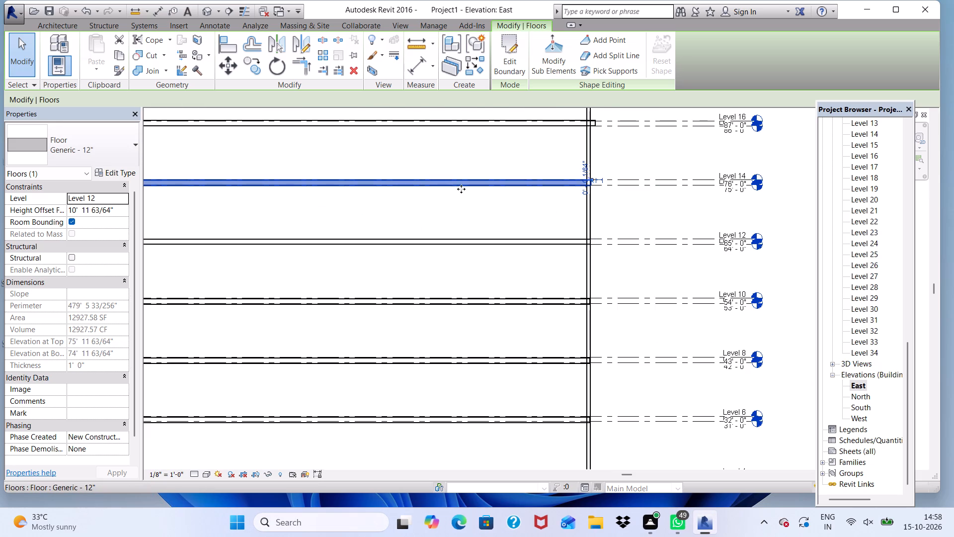
pyautogui.press('Left')
pyautogui.press('Left')
pyautogui.press('Right')
# Nudge the Level 14 floor slab toward the curved bay until it no longer projects past the opposite wall.
pyautogui.scroll(1, 461, 189)
pyautogui.scroll(-6, 454, 195)
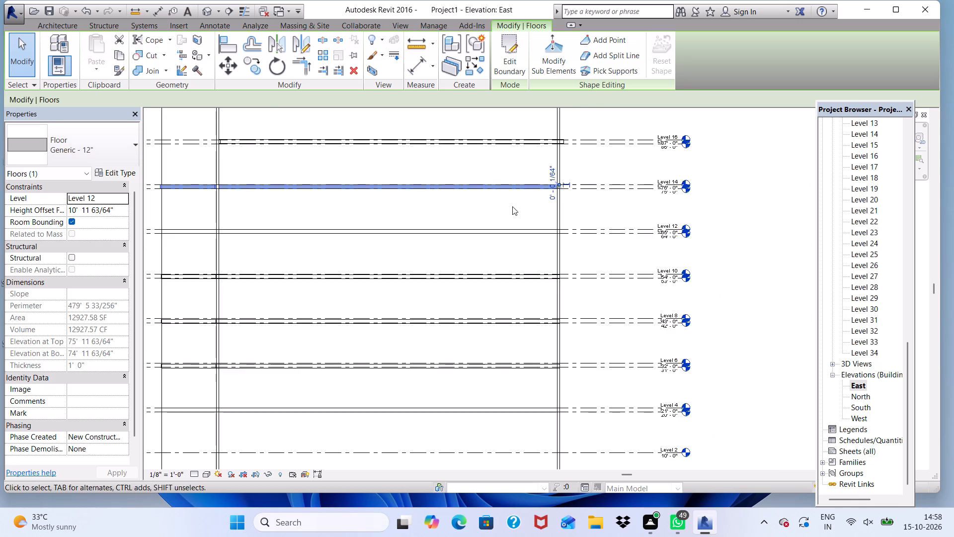
pyautogui.scroll(-2, 512, 206)
pyautogui.scroll(5, 435, 178)
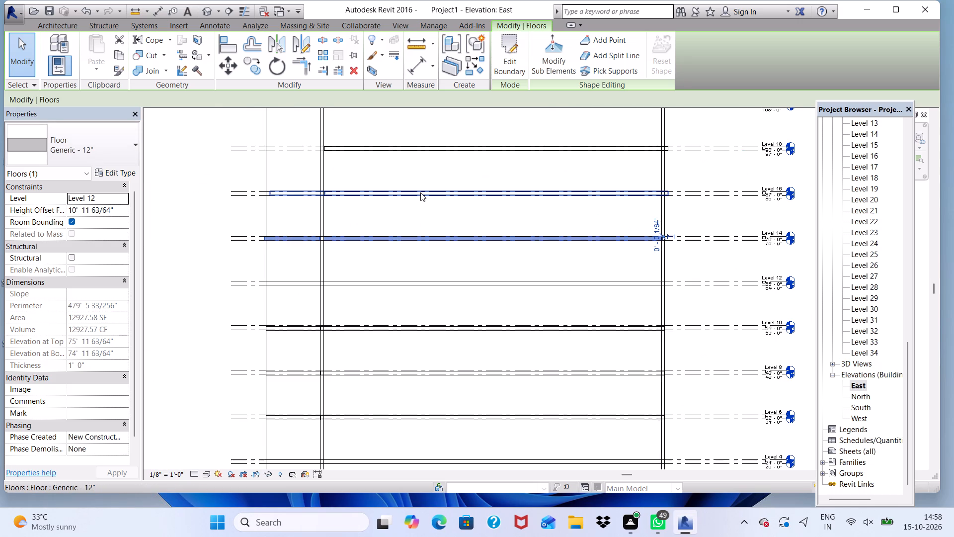
pyautogui.click(420, 192)
pyautogui.press('Left')
pyautogui.press('Left')
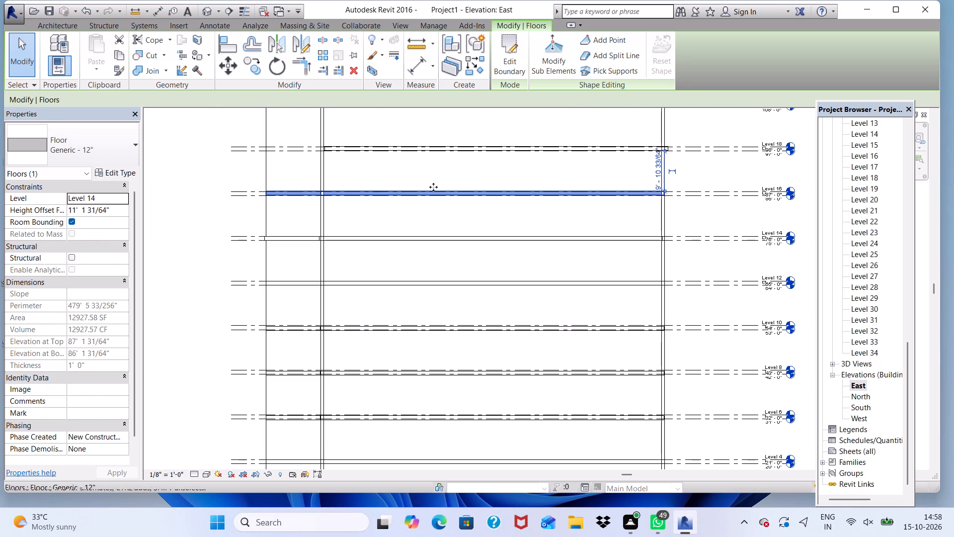
pyautogui.press('Left')
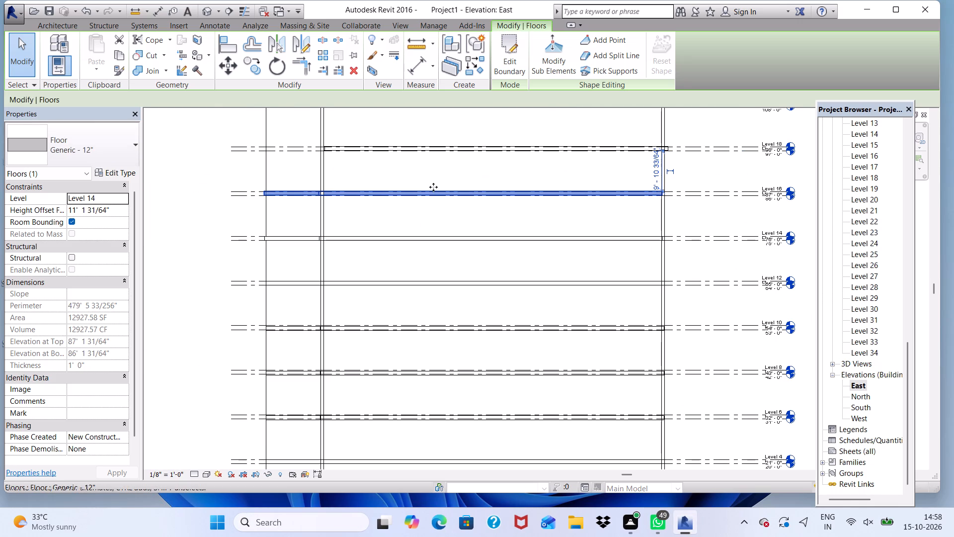
# Nudge the Level 16 floor slab toward the curved bay until it no longer projects past the opposite wall.
pyautogui.scroll(-5, 486, 140)
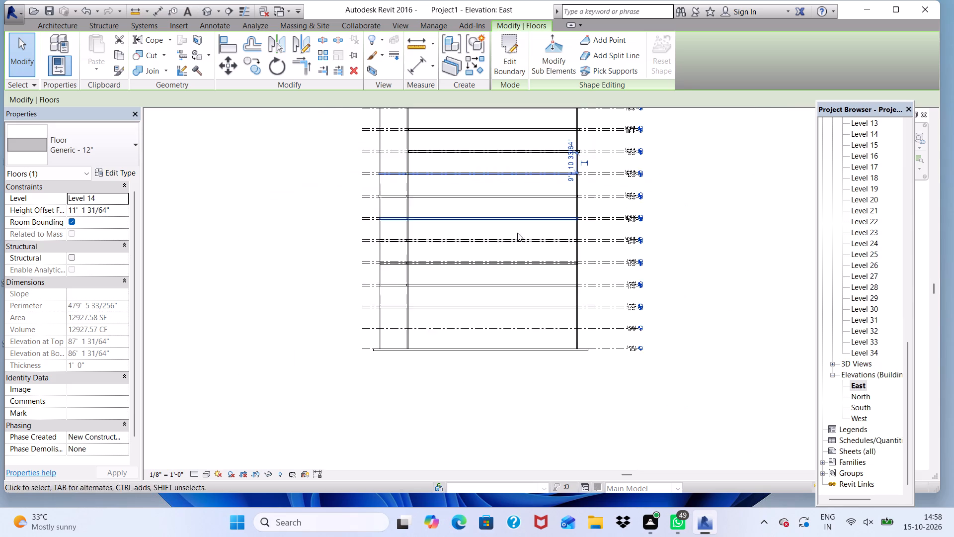
pyautogui.scroll(-3, 512, 215)
pyautogui.scroll(4, 472, 141)
pyautogui.scroll(2, 463, 232)
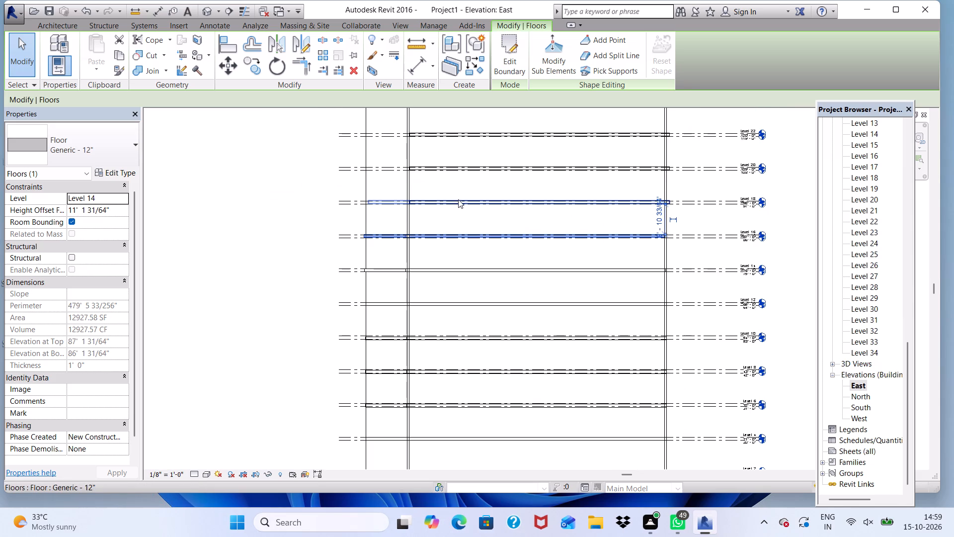
pyautogui.click(457, 197)
pyautogui.press('Left')
pyautogui.press('Left')
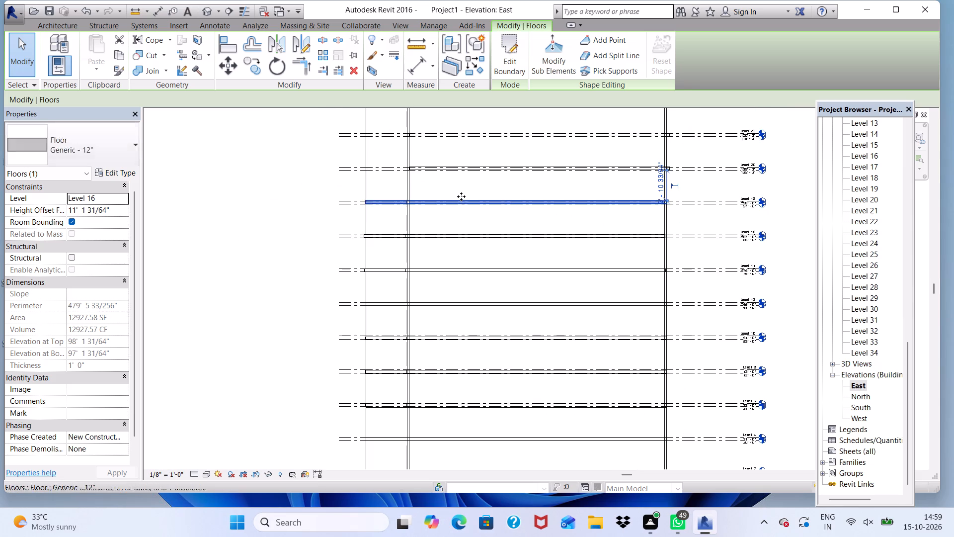
# Nudge the Level 18 floor slab toward the curved bay and slightly back until both ends align with the outer walls.
pyautogui.click(437, 173)
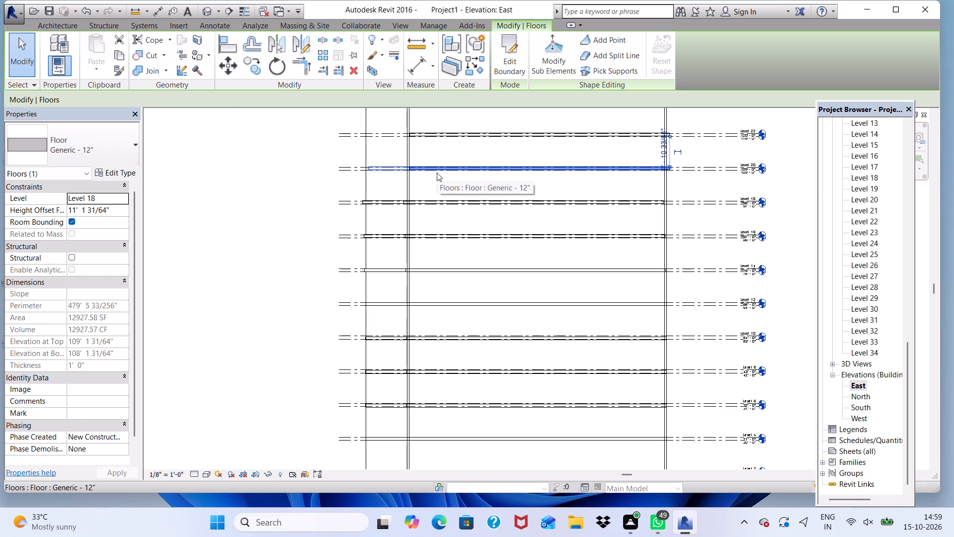
pyautogui.press('Left')
pyautogui.press('Left')
pyautogui.press('Right')
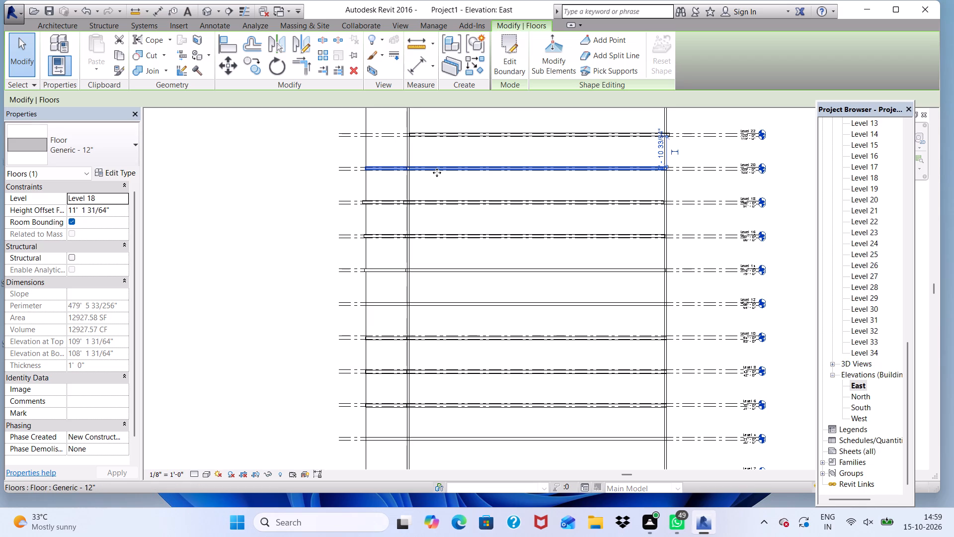
# Nudge the Level 16 floor slab slightly back from the bay so its ends align with the outer walls.
pyautogui.click(439, 201)
pyautogui.press('Right')
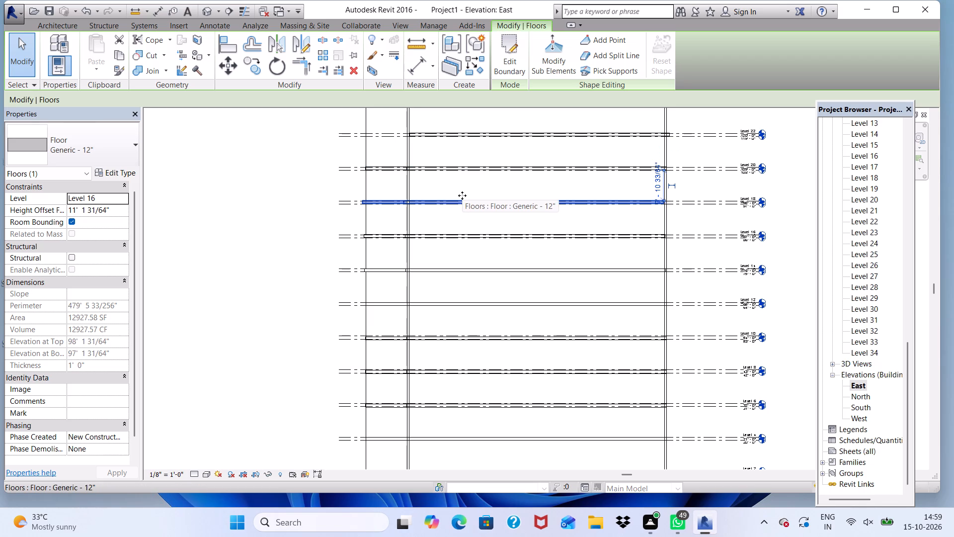
pyautogui.scroll(-5, 325, 168)
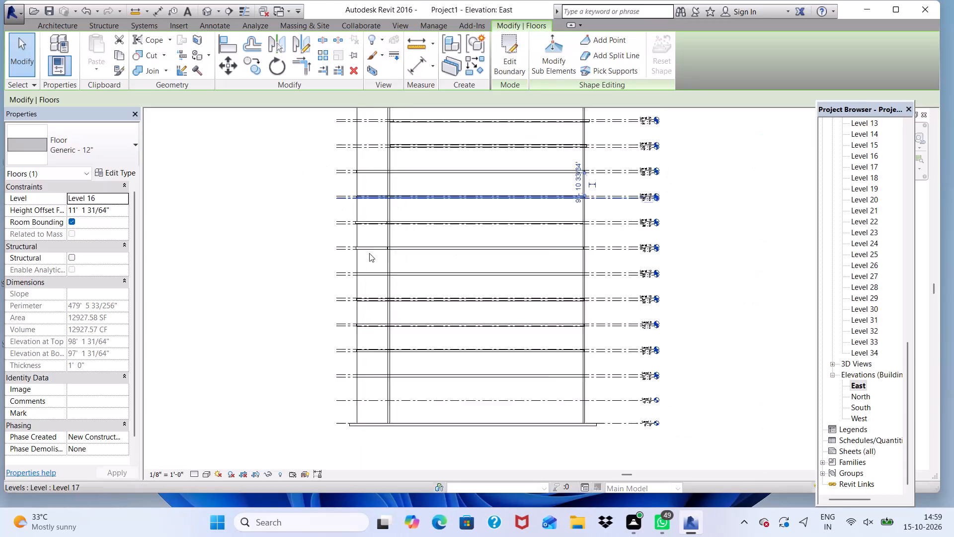
pyautogui.scroll(7, 434, 166)
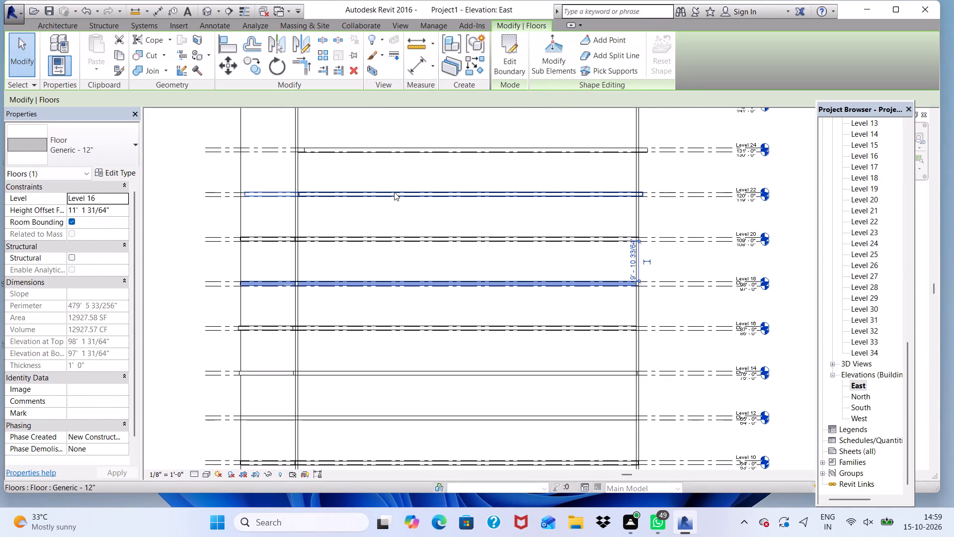
# Nudge the Level 22 floor slab toward the curved bay until both ends align with the outer walls.
pyautogui.click(394, 192)
pyautogui.press('Left')
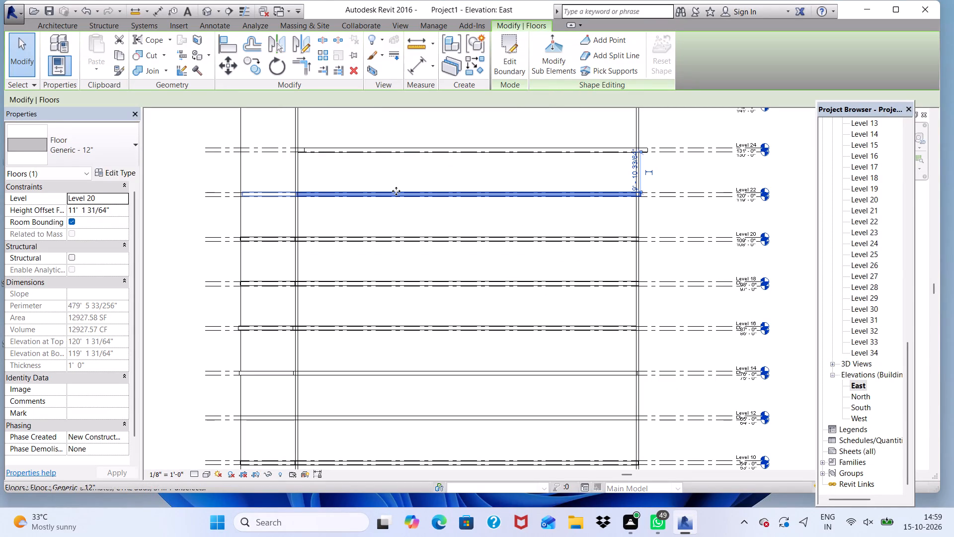
pyautogui.press('Left')
pyautogui.press('Right')
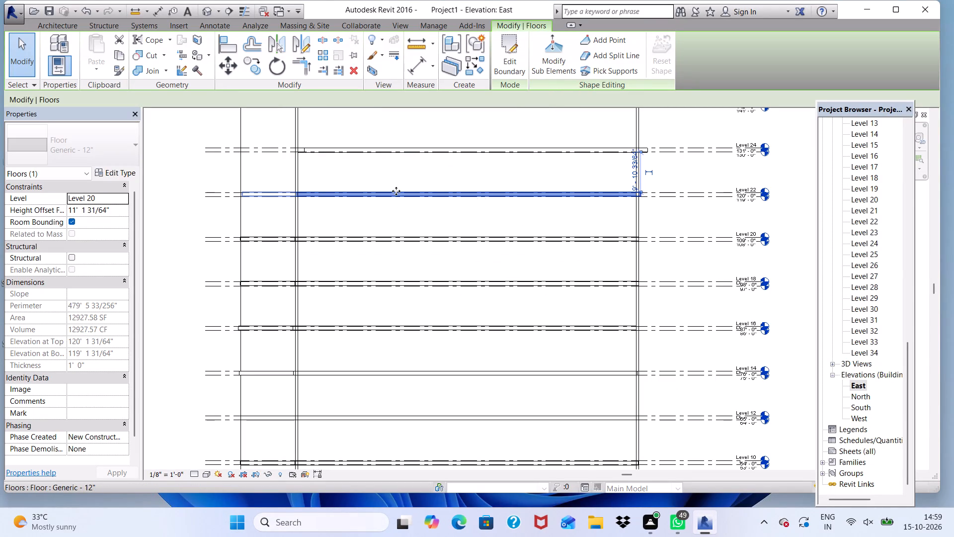
pyautogui.press('Left')
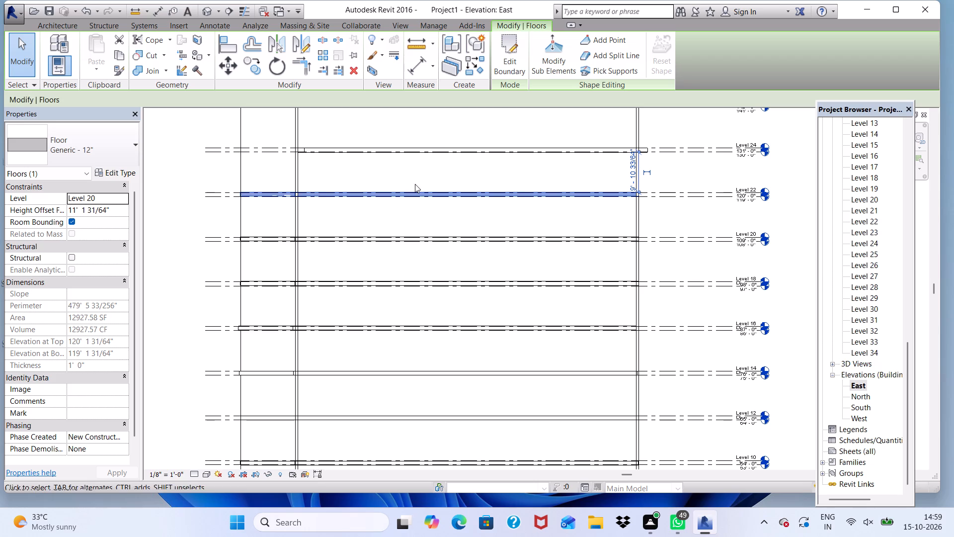
# Nudge the Level 24 floor slab toward the curved bay and slightly back until both ends align with the outer walls.
pyautogui.scroll(-8, 405, 233)
pyautogui.scroll(7, 400, 229)
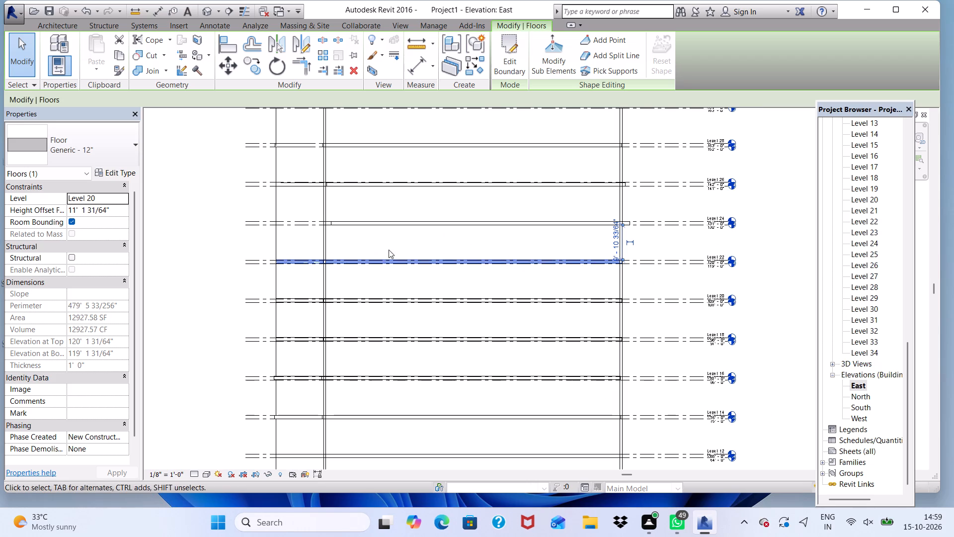
pyautogui.click(360, 223)
pyautogui.press('Left')
pyautogui.press('Left')
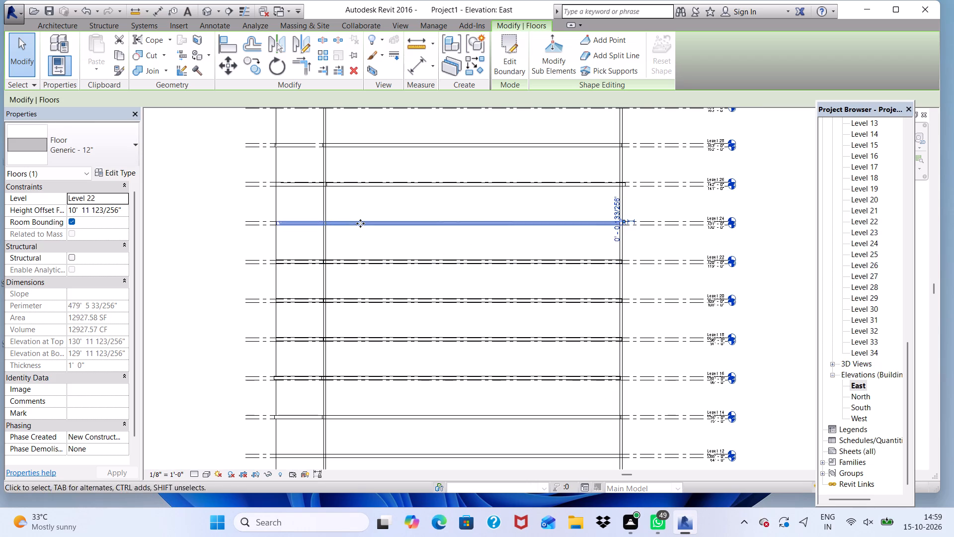
pyautogui.press('Left')
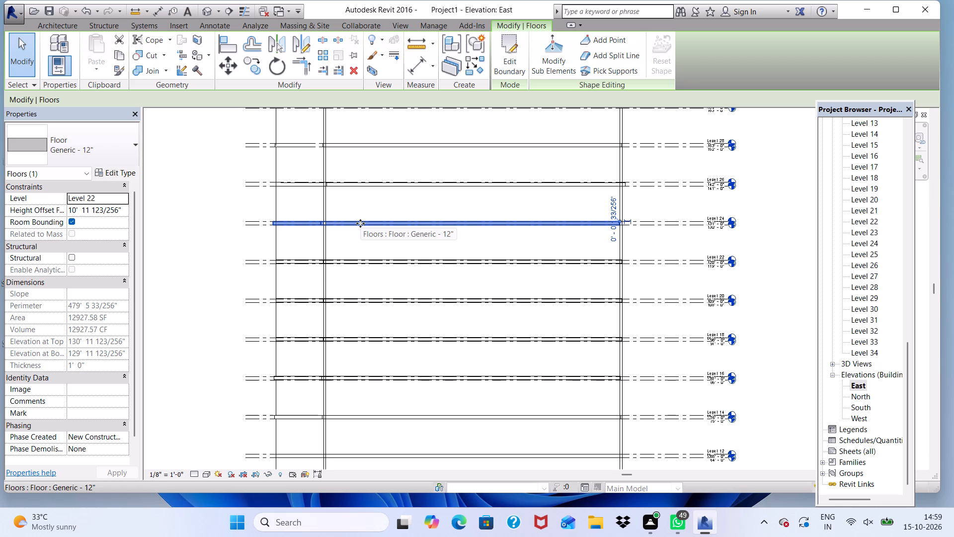
pyautogui.press('Right')
pyautogui.press('Left')
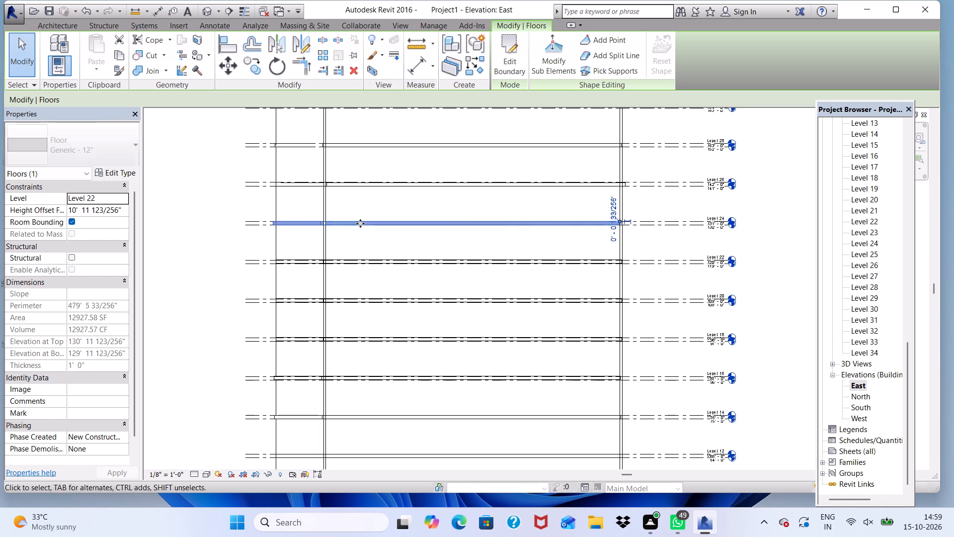
pyautogui.press('Right')
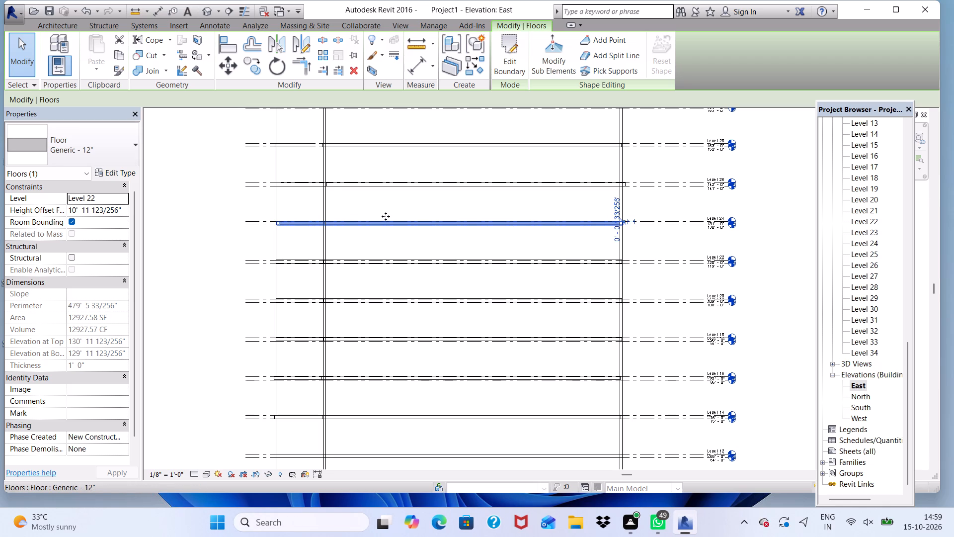
# Nudge the Level 26 floor slab toward the curved bay until it no longer projects past the opposite wall.
pyautogui.scroll(-4, 386, 239)
pyautogui.scroll(4, 367, 202)
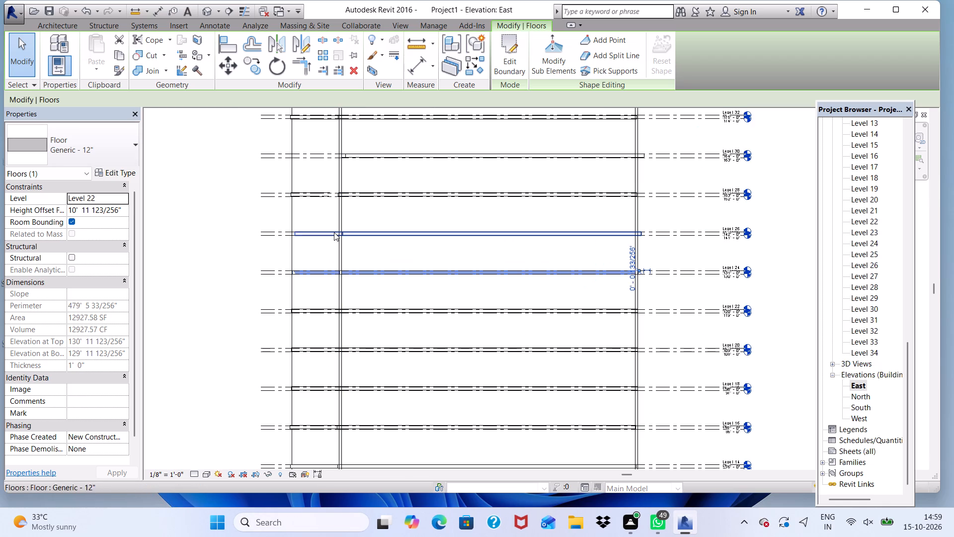
pyautogui.click(586, 233)
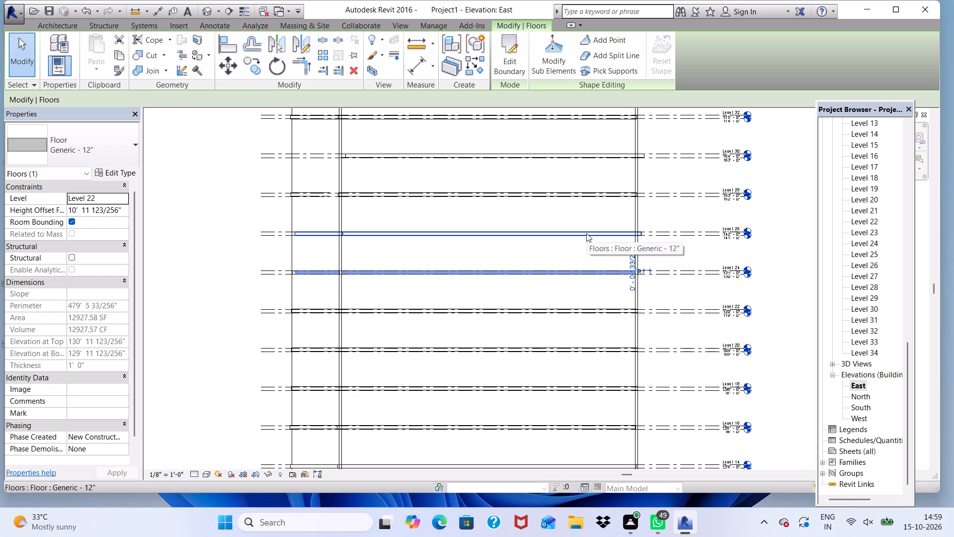
pyautogui.press('Left')
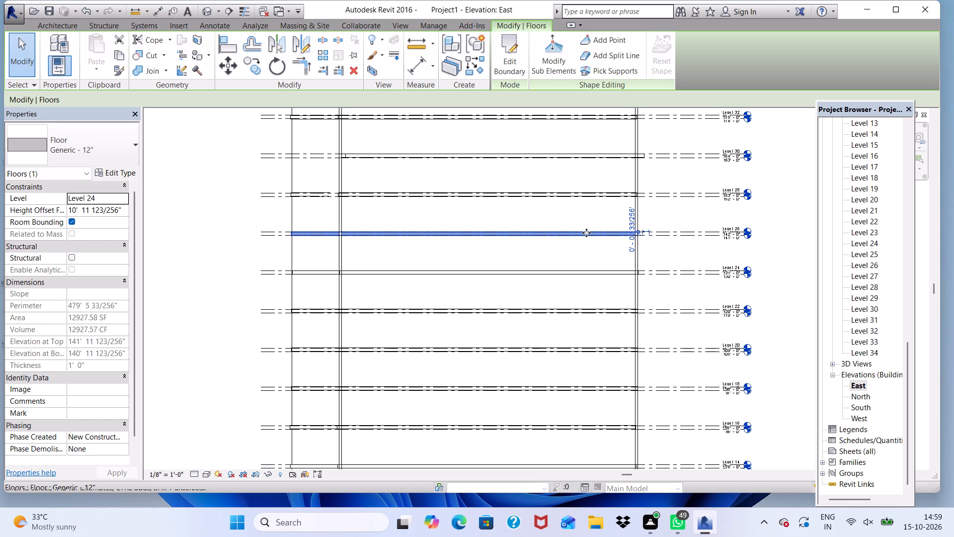
# Nudge the Level 30 floor slab toward the curved bay until its ends line up with the outer walls.
pyautogui.click(418, 193)
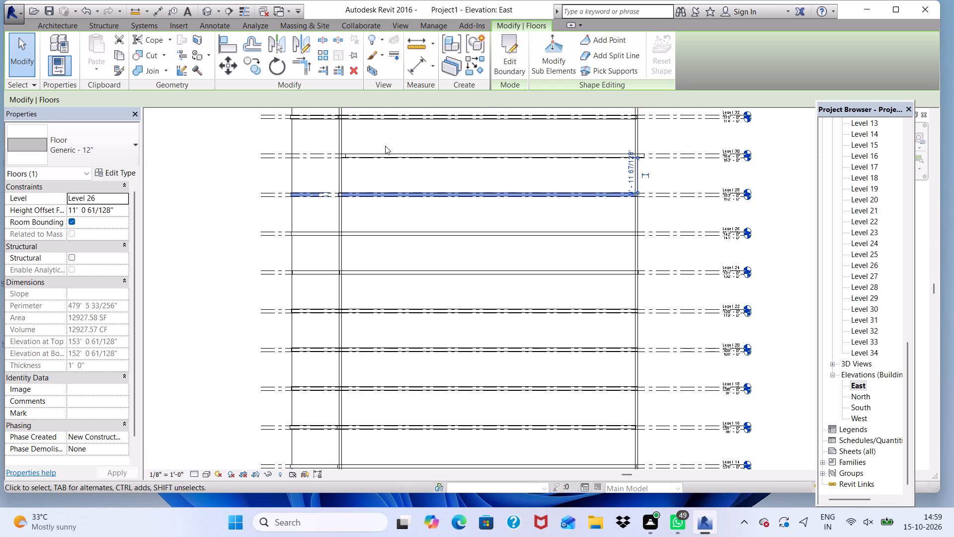
pyautogui.moveTo(383, 157); pyautogui.dragTo(386, 167)
pyautogui.scroll(1, 399, 165)
pyautogui.click(399, 157)
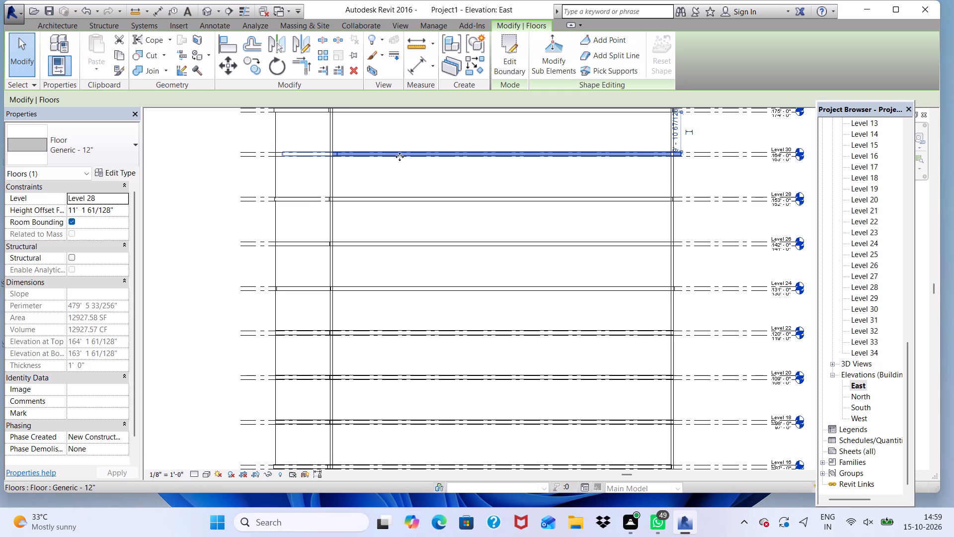
pyautogui.press('Left')
pyautogui.press('Left')
pyautogui.press('Left')
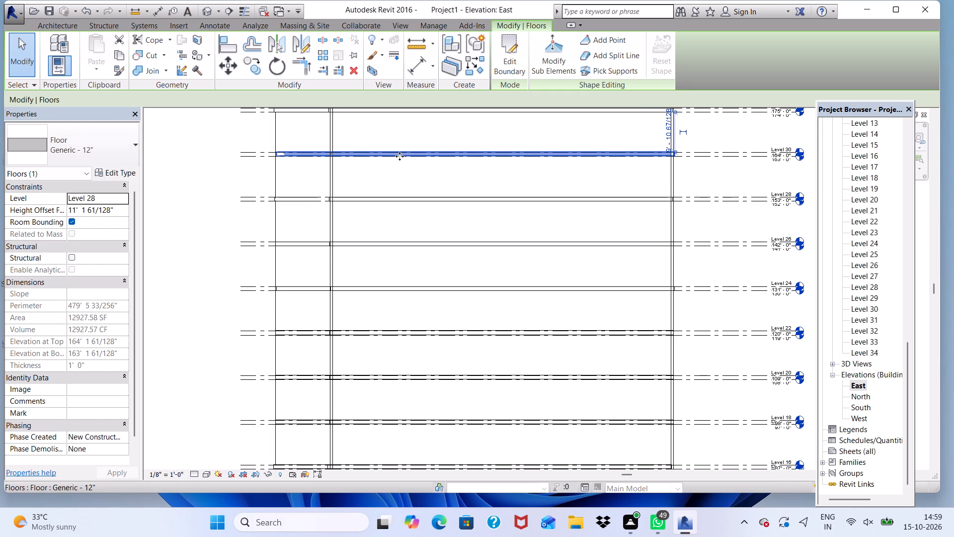
pyautogui.scroll(-6, 358, 269)
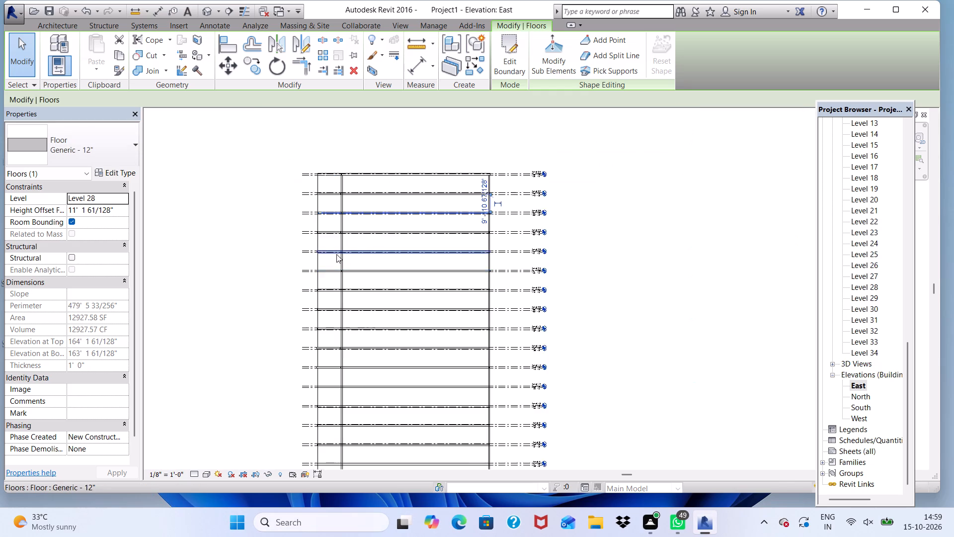
pyautogui.scroll(-2, 336, 254)
pyautogui.scroll(5, 346, 210)
pyautogui.scroll(6, 311, 243)
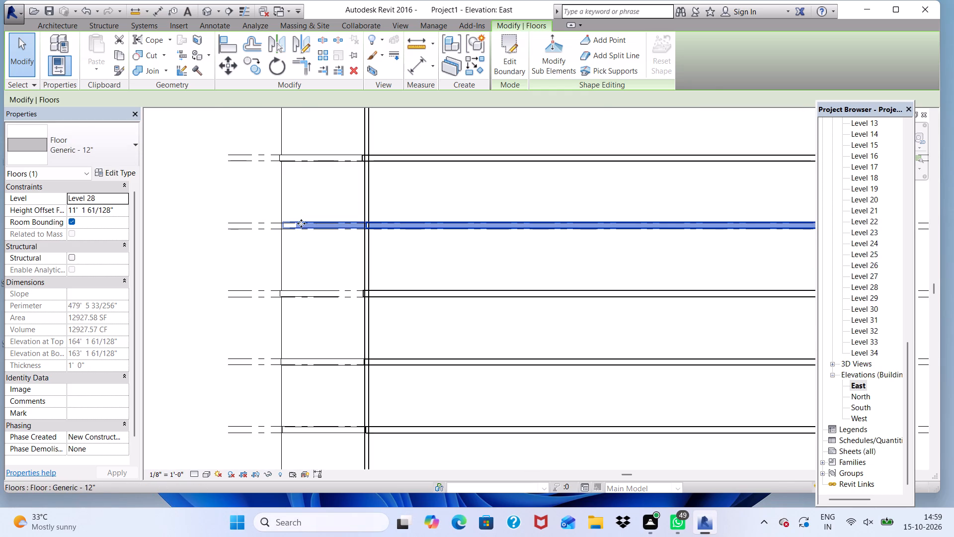
pyautogui.click(301, 226)
pyautogui.press('Left')
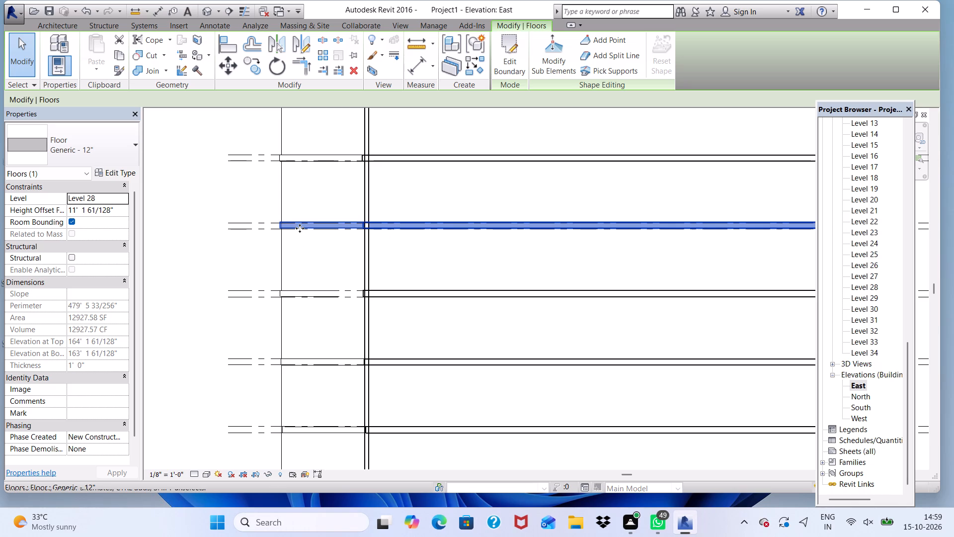
pyautogui.press('Right')
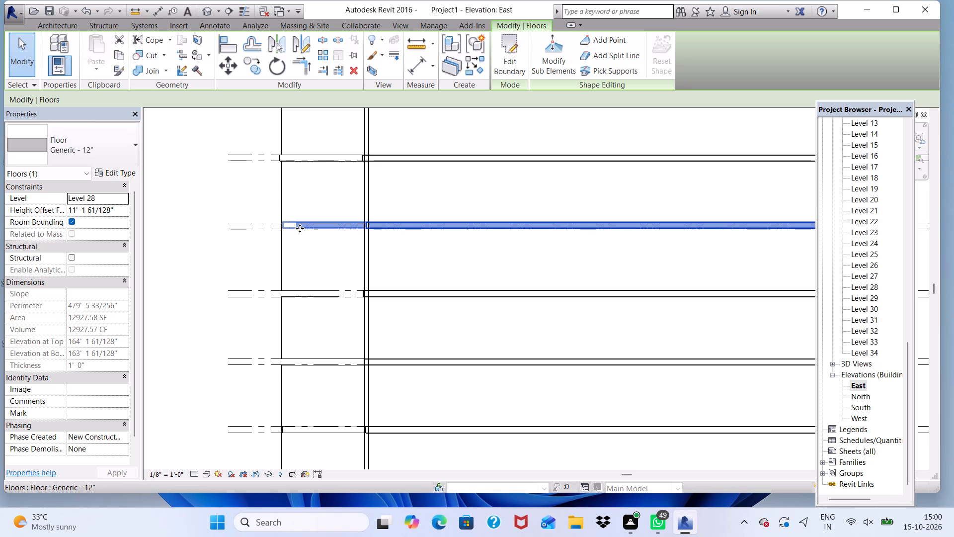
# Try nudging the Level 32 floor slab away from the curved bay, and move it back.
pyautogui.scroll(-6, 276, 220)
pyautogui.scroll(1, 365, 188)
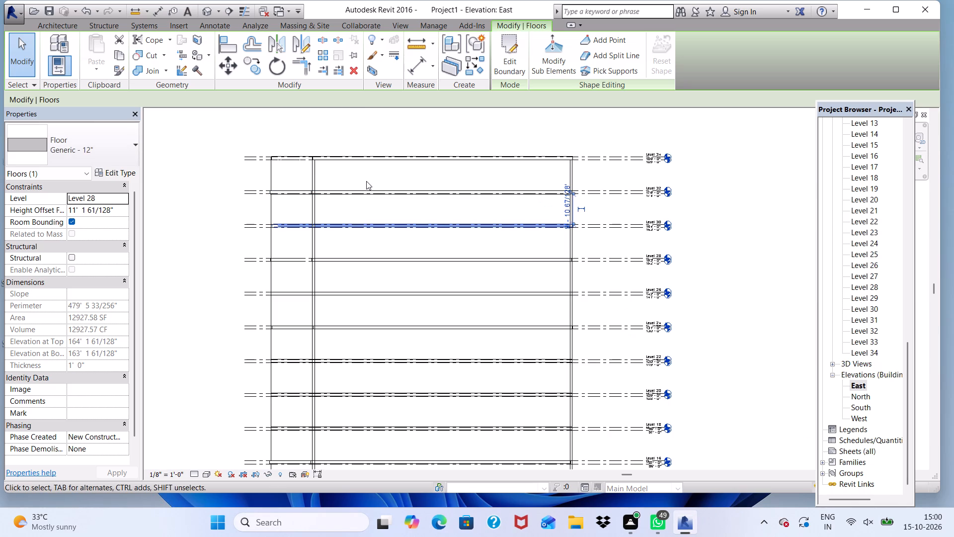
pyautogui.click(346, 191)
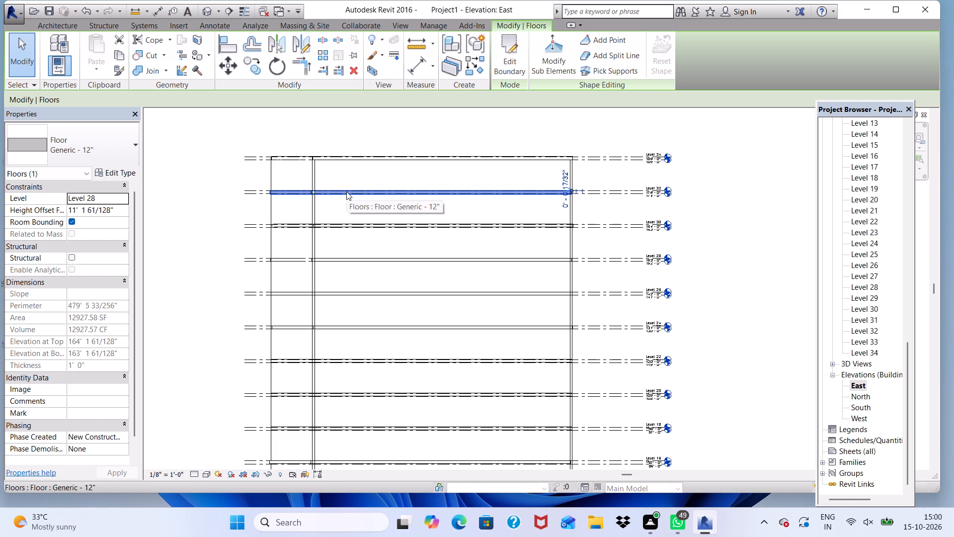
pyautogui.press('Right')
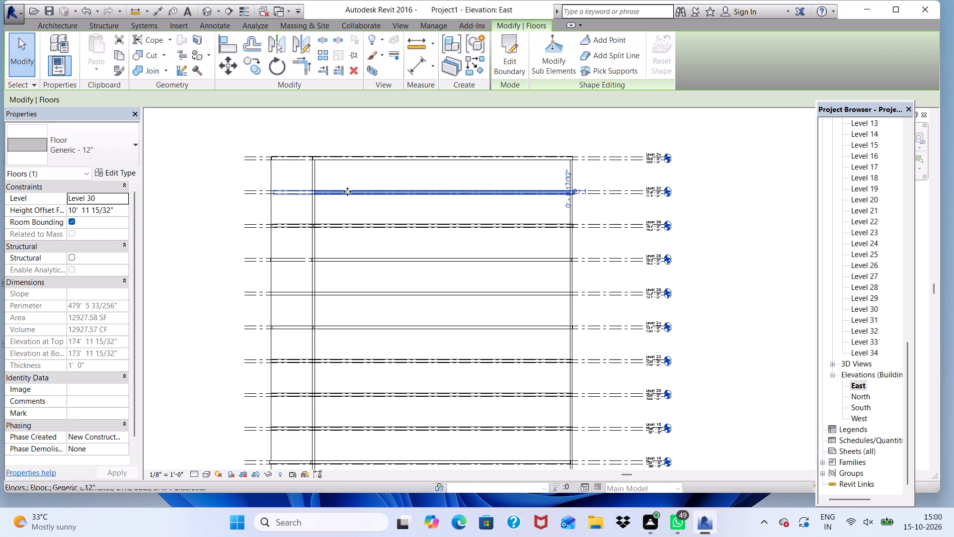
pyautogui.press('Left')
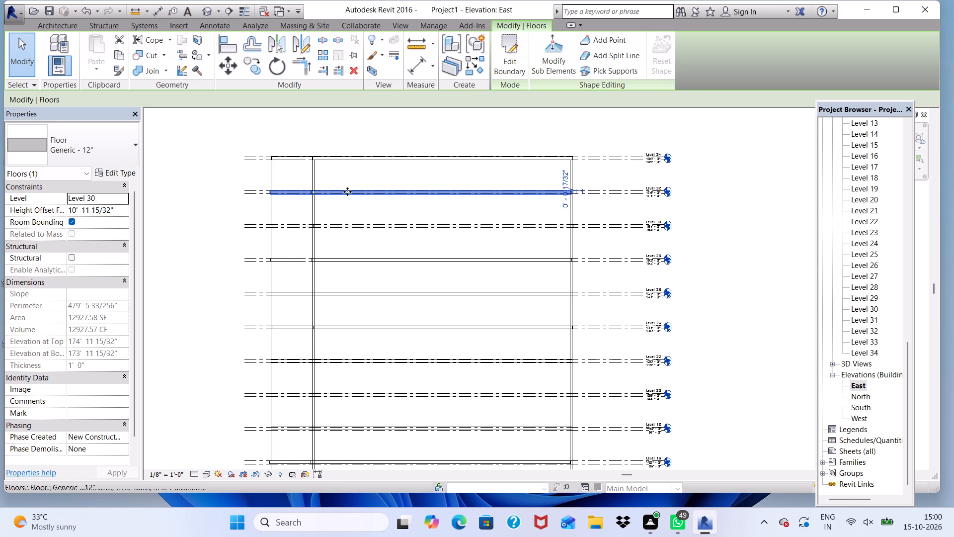
# Examine the tower in the 3D view from several sides for floor slabs protruding through the walls and curved bay.
pyautogui.click(208, 11)
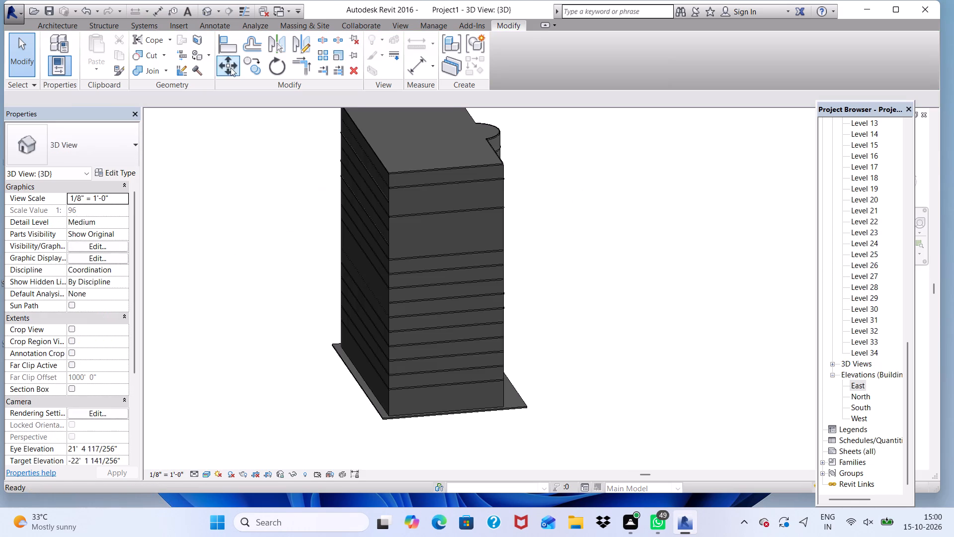
pyautogui.scroll(-2, 253, 134)
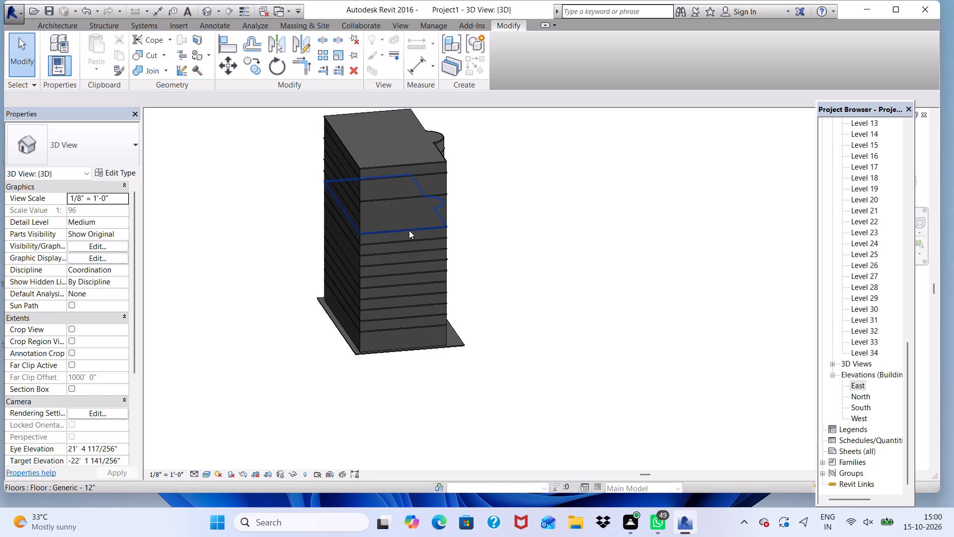
pyautogui.keyDown('shift'); pyautogui.moveTo(409, 230); pyautogui.dragTo(323, 195, button='middle'); pyautogui.keyUp('shift')
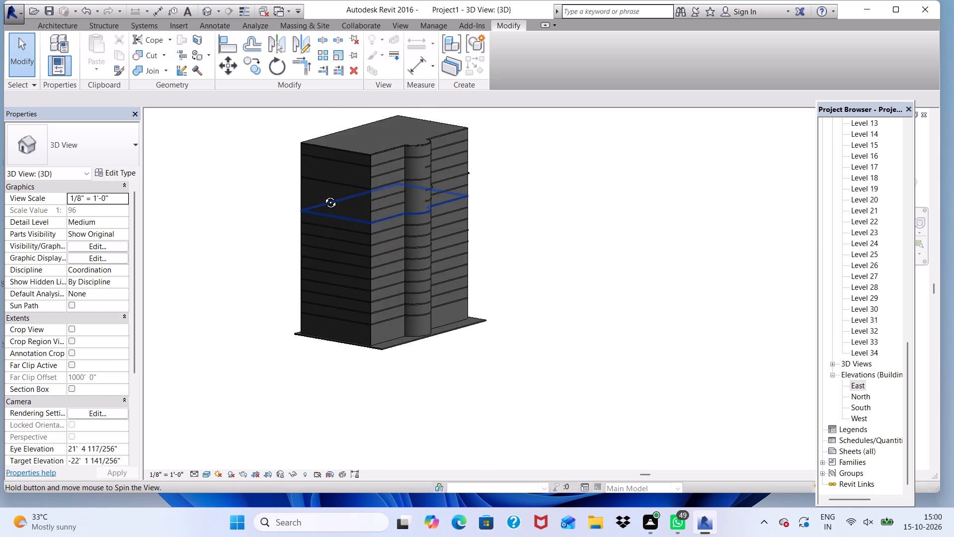
pyautogui.keyDown('shift'); pyautogui.moveTo(323, 195); pyautogui.dragTo(212, 226, button='middle'); pyautogui.keyUp('shift')
pyautogui.keyDown('shift'); pyautogui.scroll(1, 212, 226); pyautogui.keyUp('shift')
pyautogui.scroll(-1, 517, 365)
pyautogui.scroll(7, 534, 321)
pyautogui.scroll(-1, 535, 318)
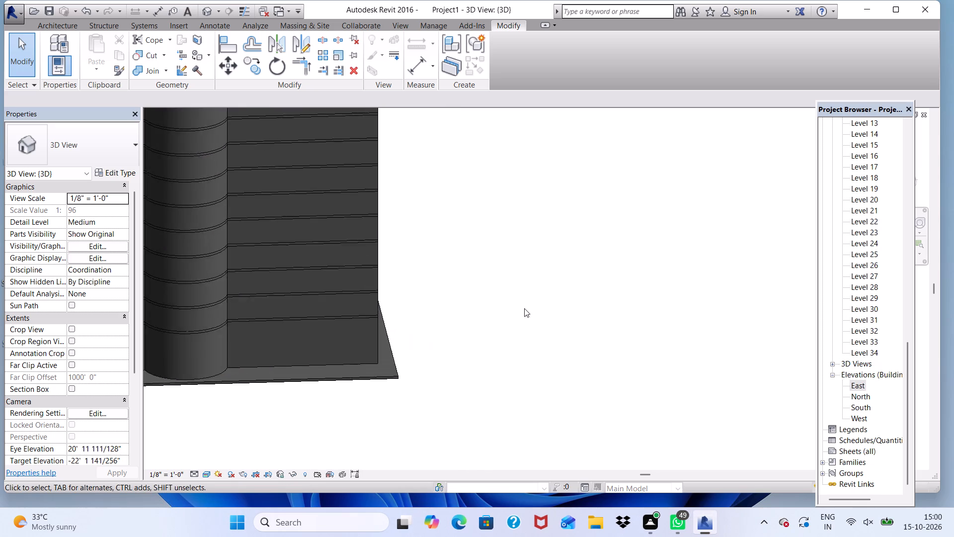
pyautogui.scroll(-6, 524, 308)
pyautogui.scroll(11, 363, 324)
pyautogui.scroll(-9, 318, 197)
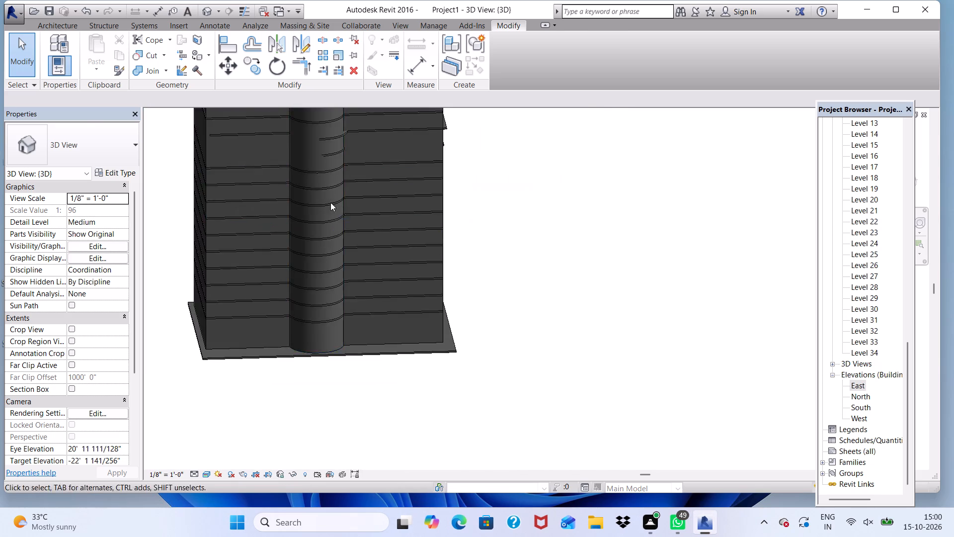
pyautogui.scroll(-2, 330, 202)
pyautogui.scroll(10, 317, 136)
pyautogui.scroll(-1, 334, 146)
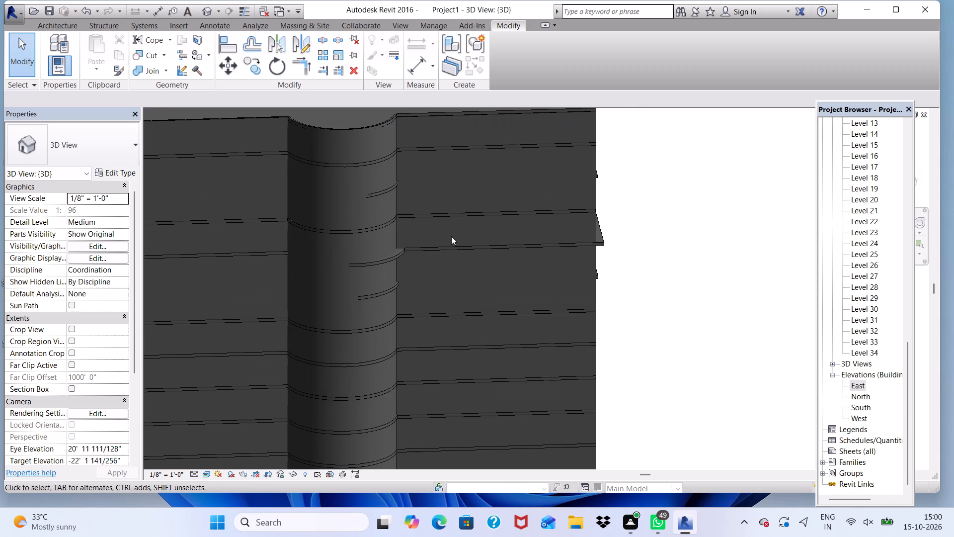
pyautogui.scroll(-2, 548, 260)
pyautogui.keyDown('shift'); pyautogui.moveTo(544, 284); pyautogui.dragTo(474, 343, button='middle'); pyautogui.keyUp('shift')
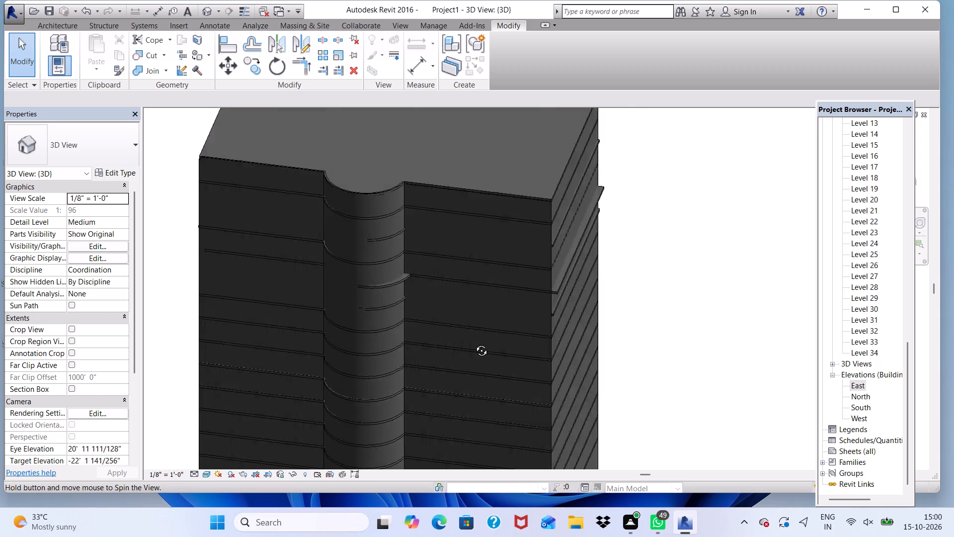
pyautogui.keyDown('shift'); pyautogui.moveTo(474, 343); pyautogui.dragTo(291, 275, button='middle'); pyautogui.keyUp('shift')
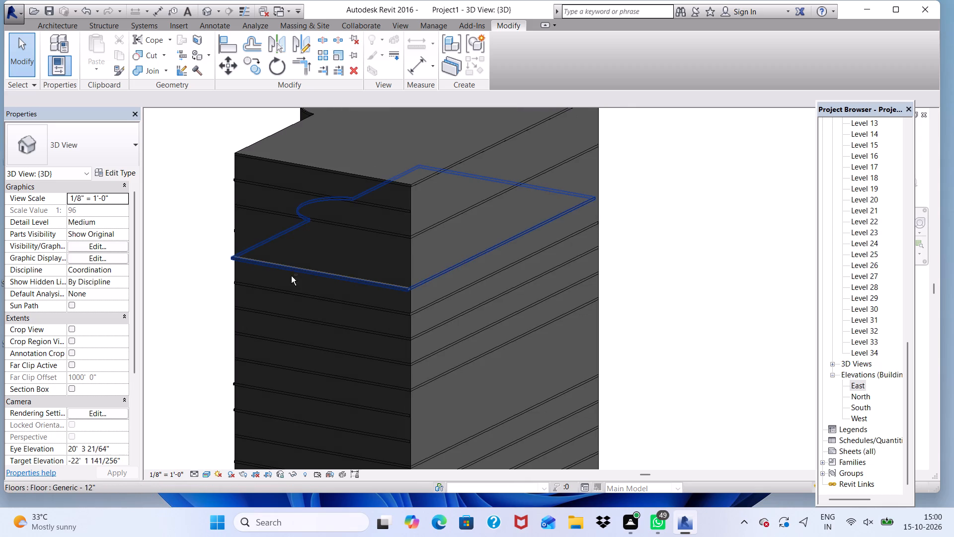
# Nudge the Level 26 floor slab inward in the 3D view until it no longer projects past the end wall.
pyautogui.click(301, 273)
pyautogui.press('Up')
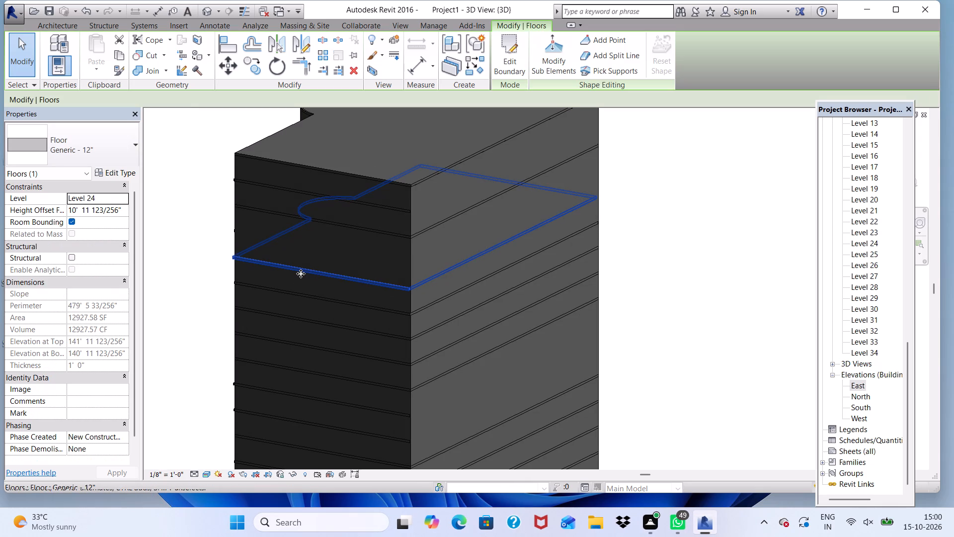
pyautogui.press('Up')
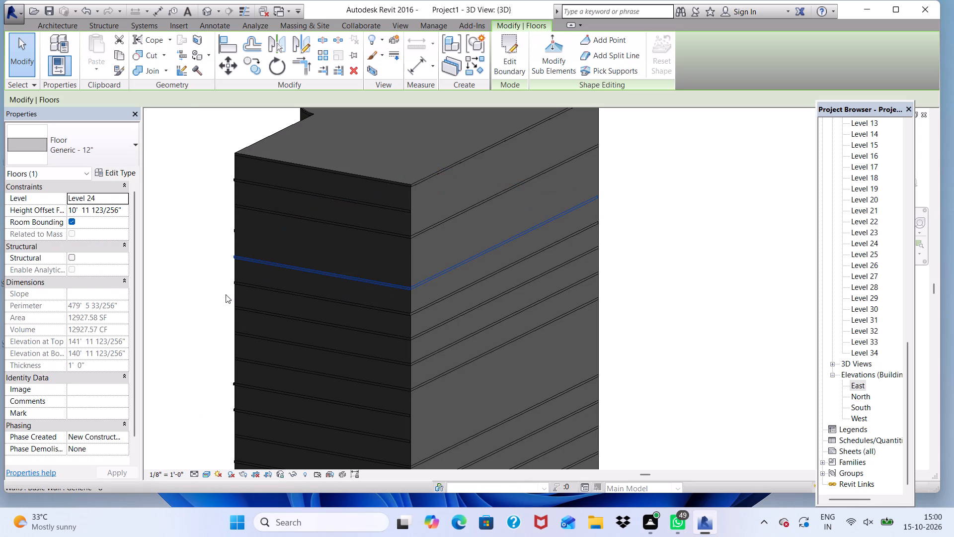
pyautogui.click(603, 234)
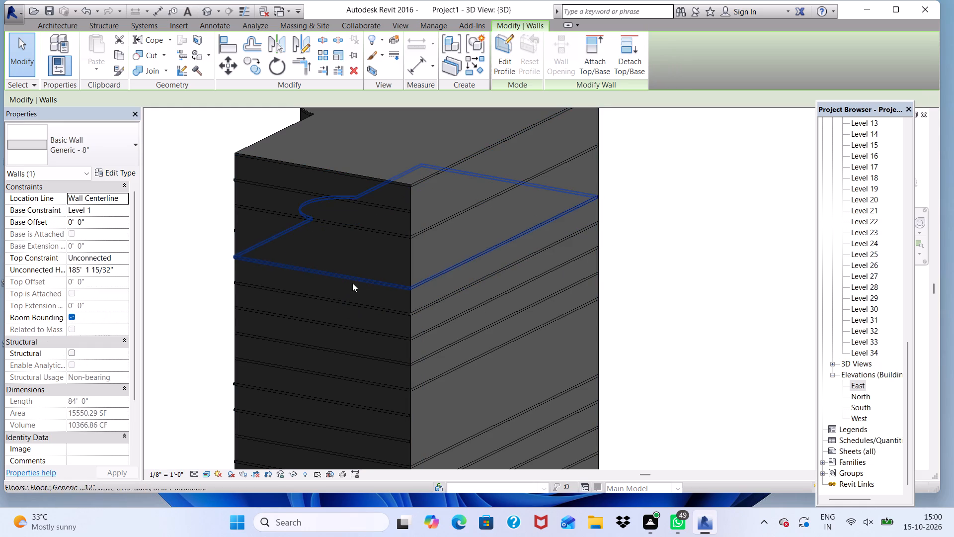
# Examine the tower's end wall and curved bay side in 3D for slabs still protruding.
pyautogui.scroll(-1, 295, 295)
pyautogui.keyDown('shift'); pyautogui.moveTo(297, 299); pyautogui.dragTo(508, 302, button='middle'); pyautogui.keyUp('shift')
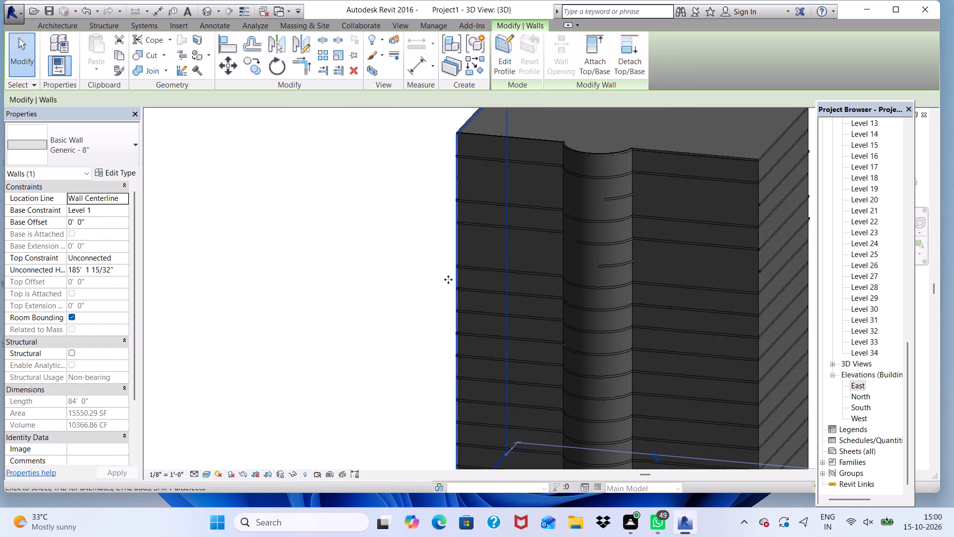
pyautogui.keyDown('shift'); pyautogui.moveTo(417, 277); pyautogui.dragTo(583, 281, button='middle'); pyautogui.keyUp('shift')
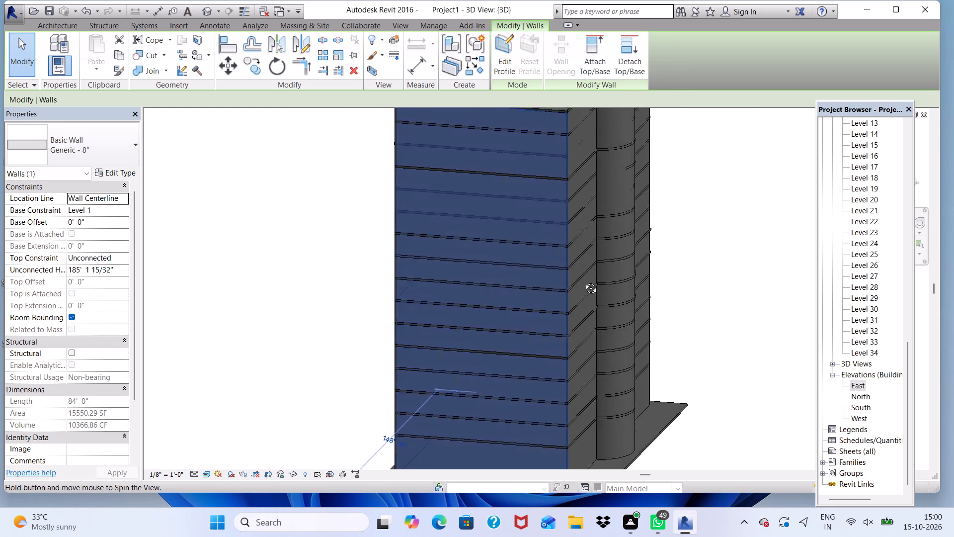
pyautogui.keyDown('shift'); pyautogui.moveTo(583, 281); pyautogui.dragTo(500, 297, button='middle'); pyautogui.keyUp('shift')
pyautogui.click(362, 288)
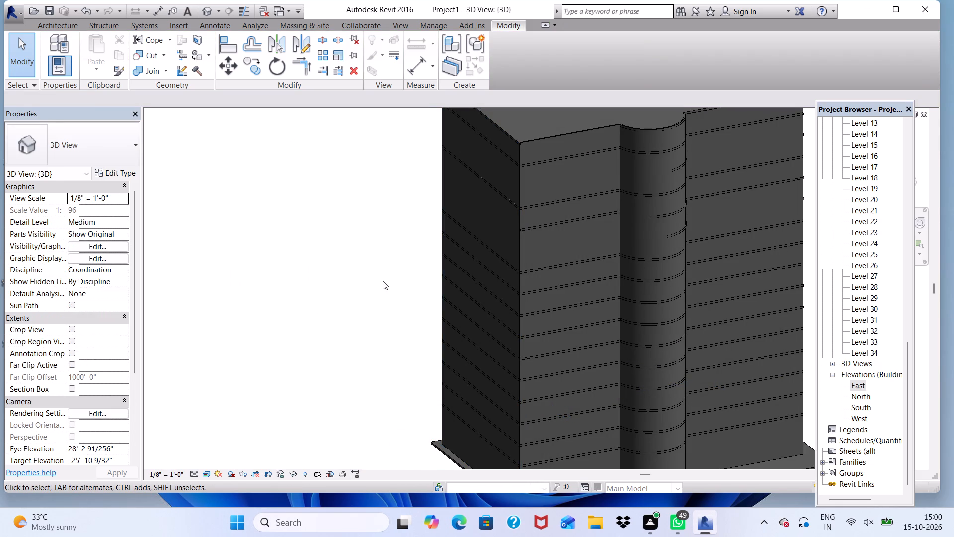
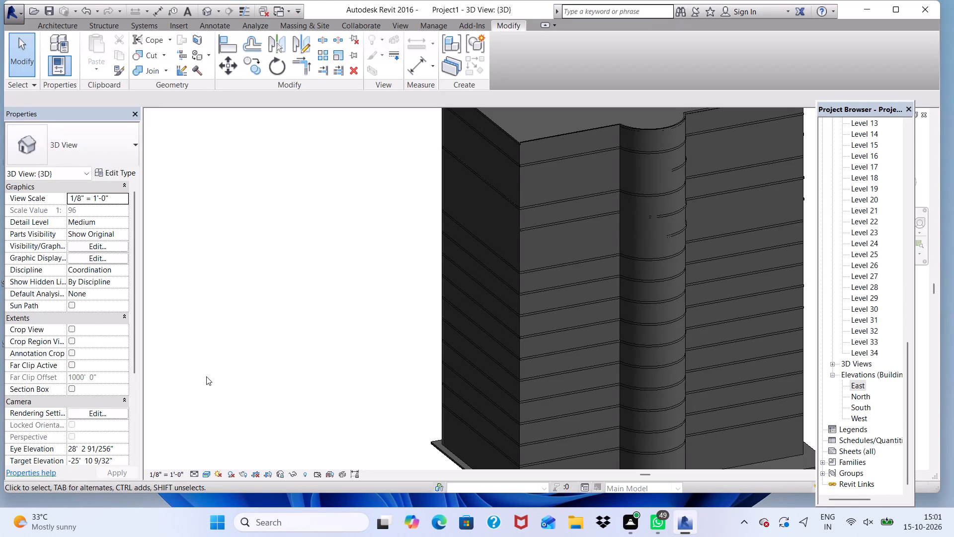
# Examine the tower's front facade, curved bay and base in the 3D view.
pyautogui.scroll(3, 211, 376)
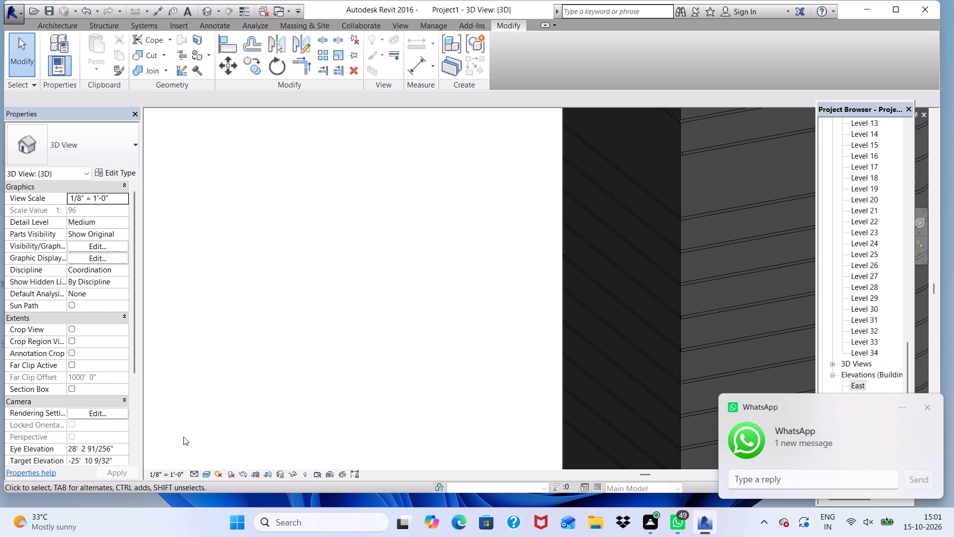
pyautogui.scroll(-3, 61, 404)
pyautogui.scroll(-2, 724, 286)
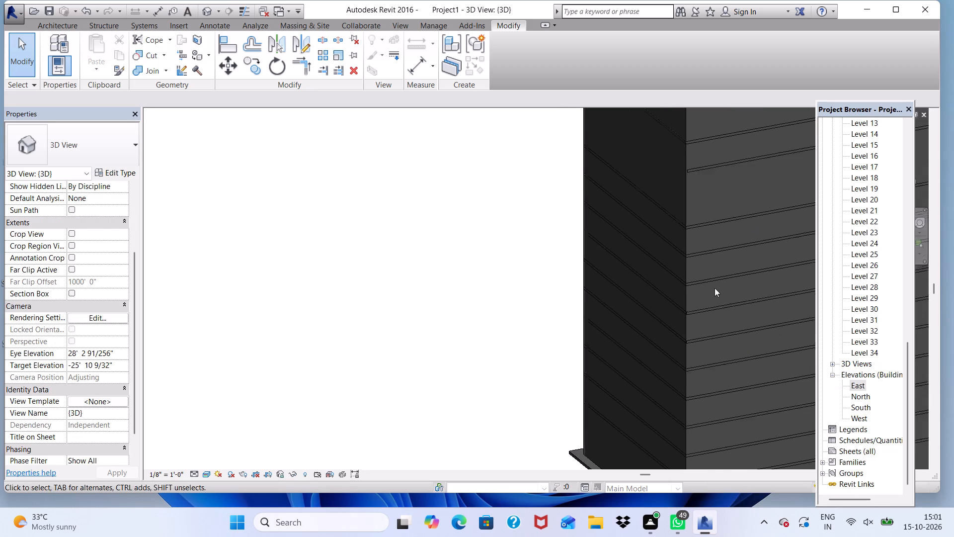
pyautogui.scroll(-6, 715, 288)
pyautogui.scroll(5, 679, 393)
pyautogui.moveTo(667, 360); pyautogui.dragTo(640, 362, button='middle')
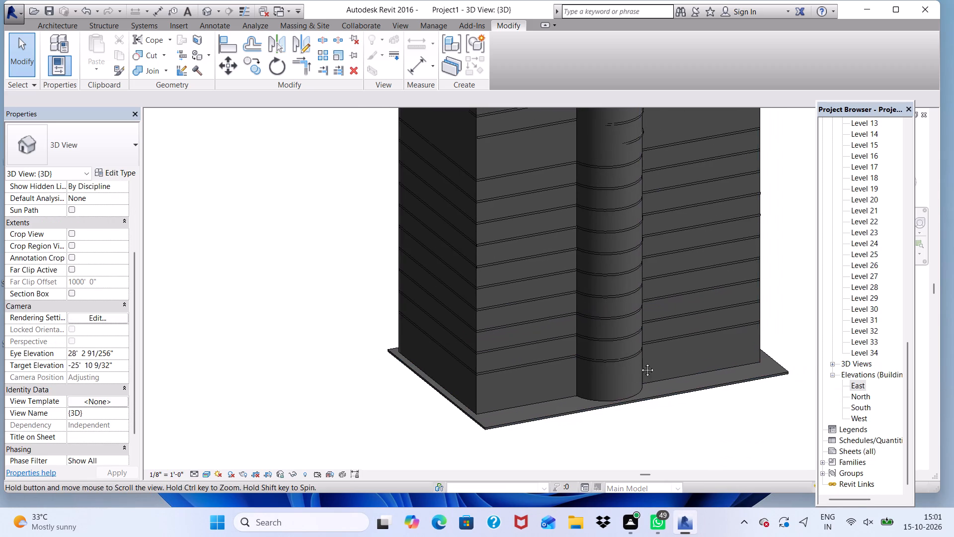
pyautogui.moveTo(640, 362); pyautogui.dragTo(602, 391, button='middle')
pyautogui.click(601, 388)
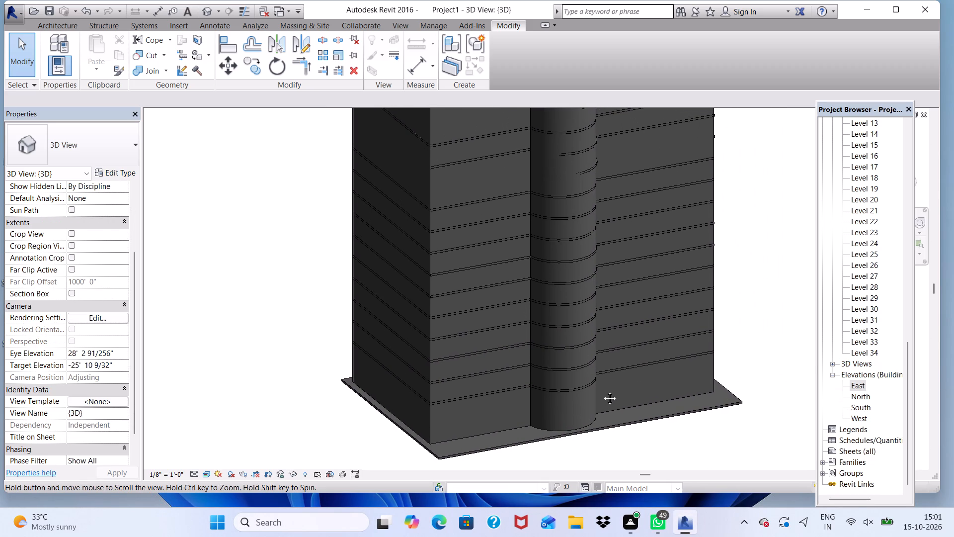
pyautogui.moveTo(602, 391); pyautogui.dragTo(540, 333, button='middle')
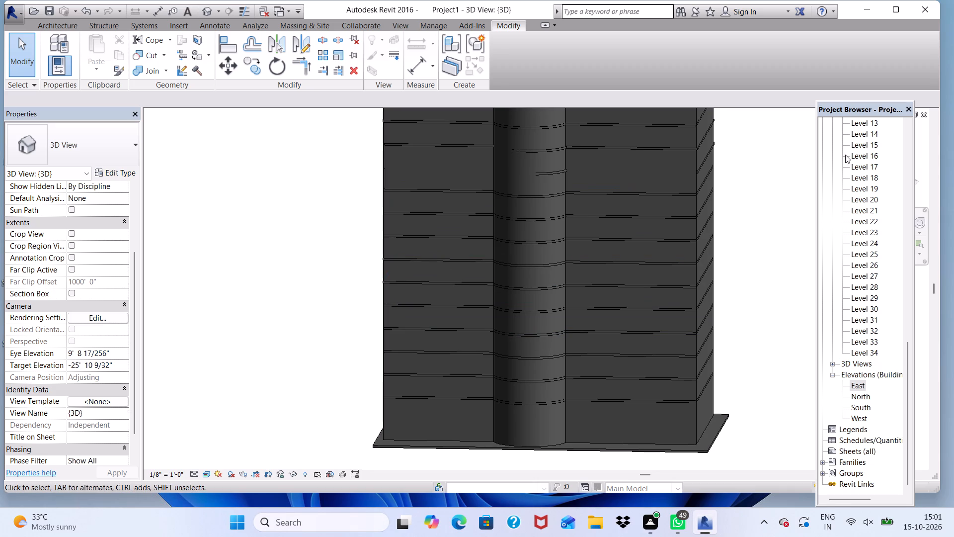
# Open the Level 1 floor plan.
pyautogui.scroll(20, 852, 156)
pyautogui.scroll(9, 852, 156)
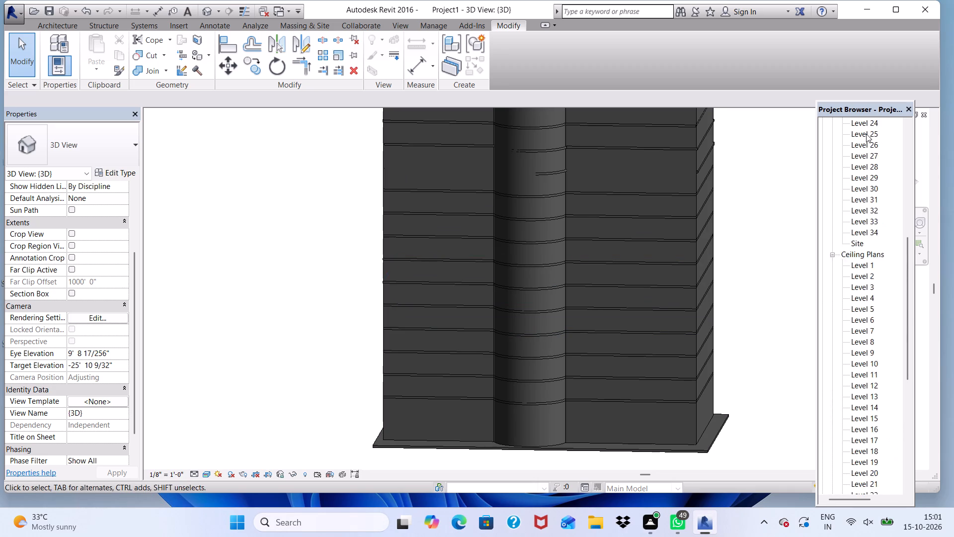
pyautogui.scroll(20, 866, 134)
pyautogui.scroll(5, 866, 134)
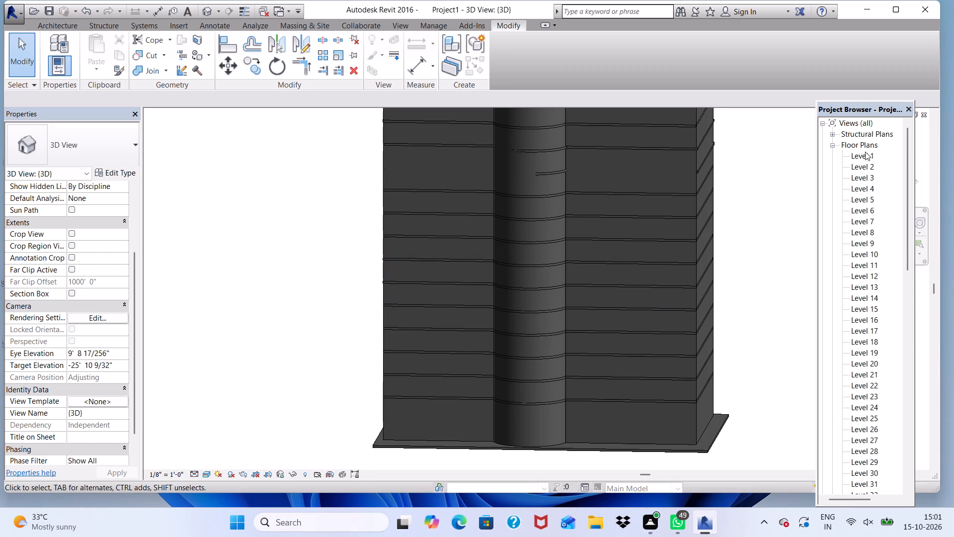
pyautogui.click(865, 153)
pyautogui.click(865, 153)
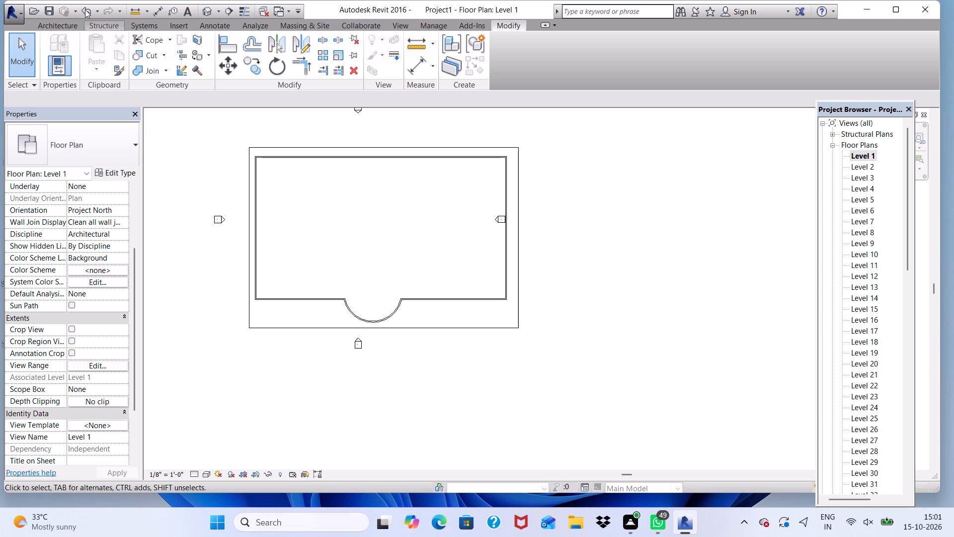
# Draw a straight Generic - 8" wall, 10' high and about 20' long, along the front wall from the curved bay's east end.
pyautogui.click(48, 29)
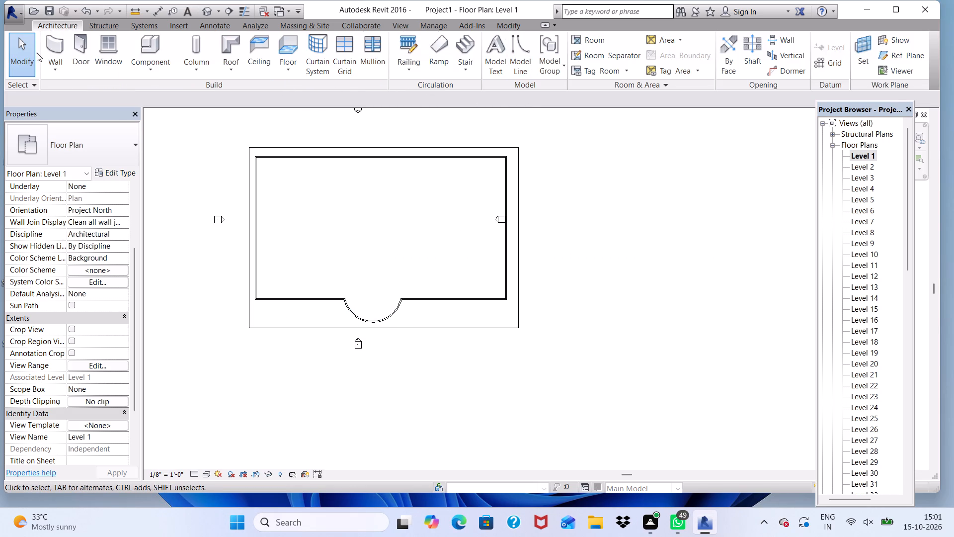
pyautogui.click(52, 36)
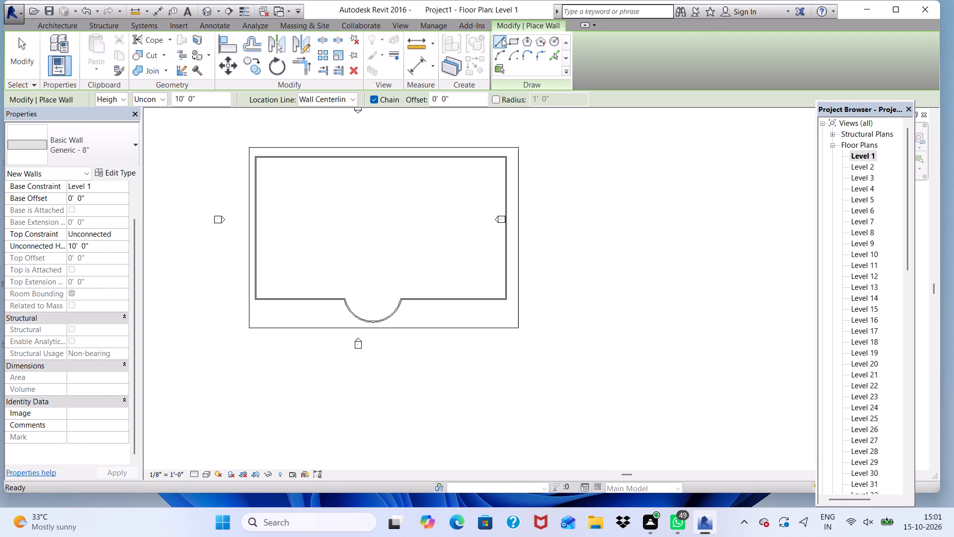
pyautogui.click(515, 39)
pyautogui.scroll(3, 394, 327)
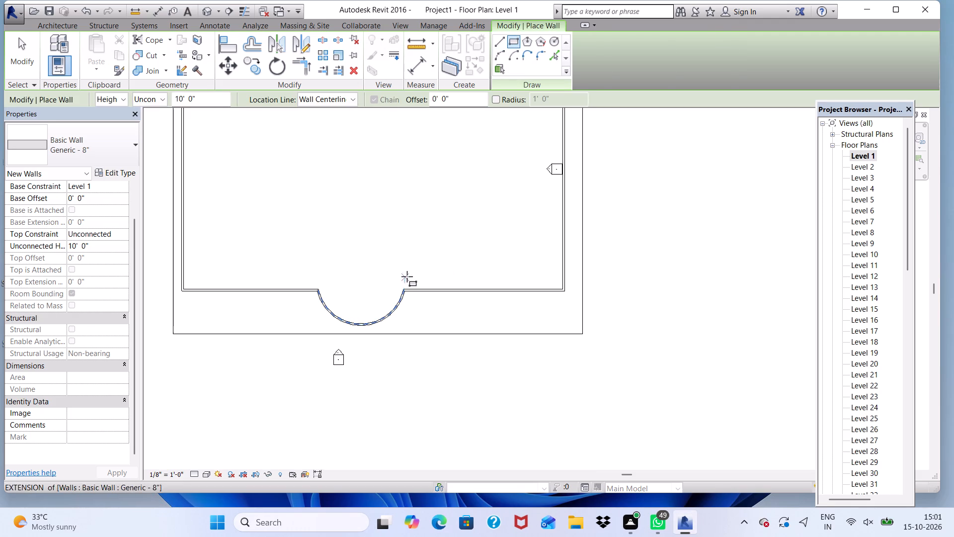
pyautogui.click(499, 42)
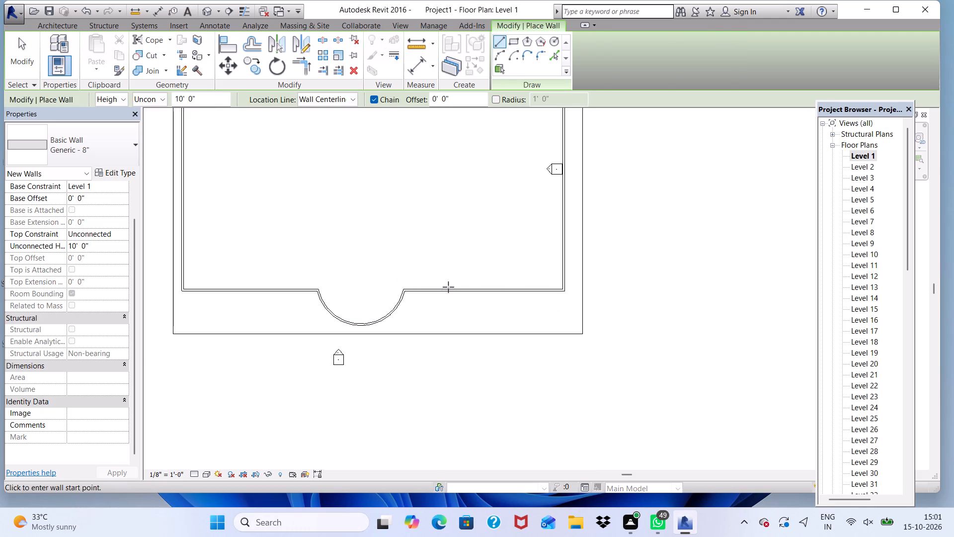
pyautogui.scroll(4, 414, 303)
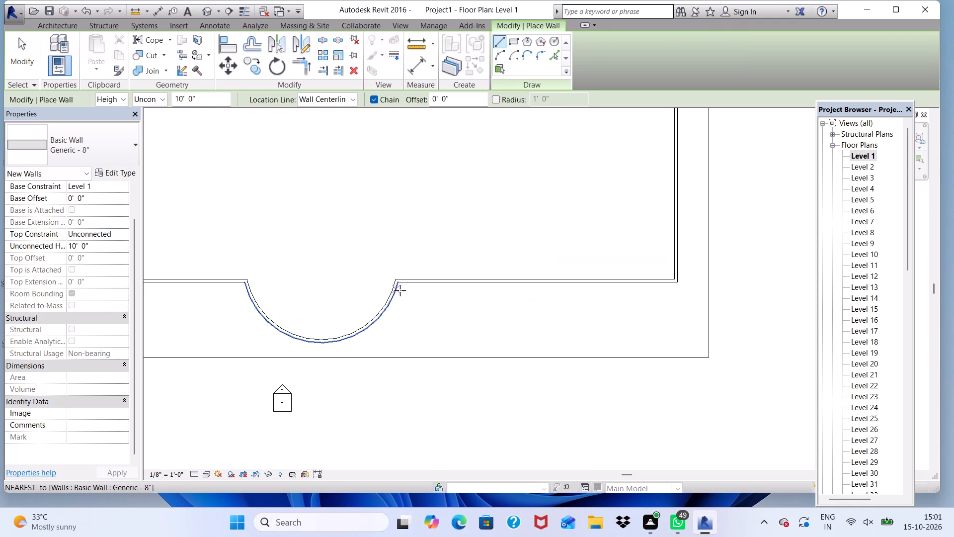
pyautogui.scroll(10, 399, 284)
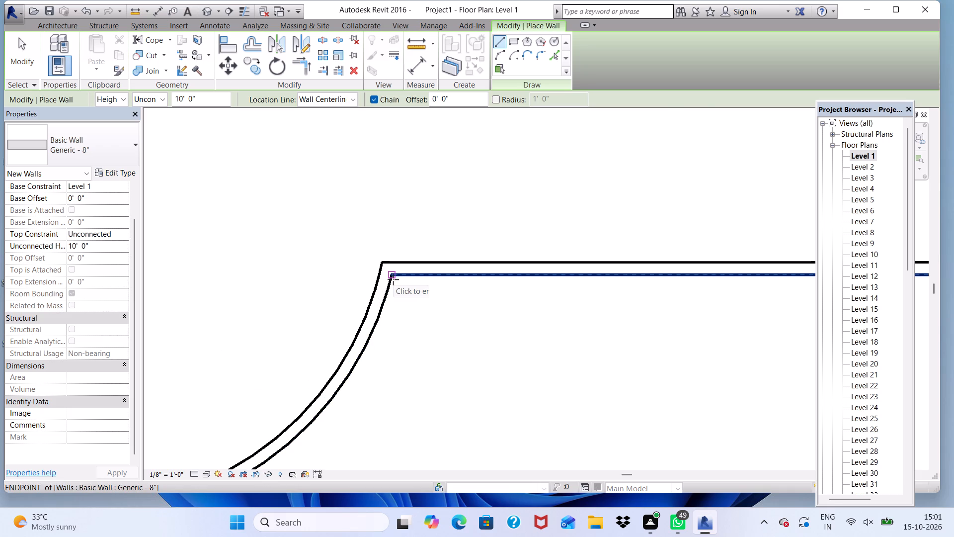
pyautogui.click(392, 276)
pyautogui.scroll(-3, 442, 322)
pyautogui.scroll(-4, 489, 282)
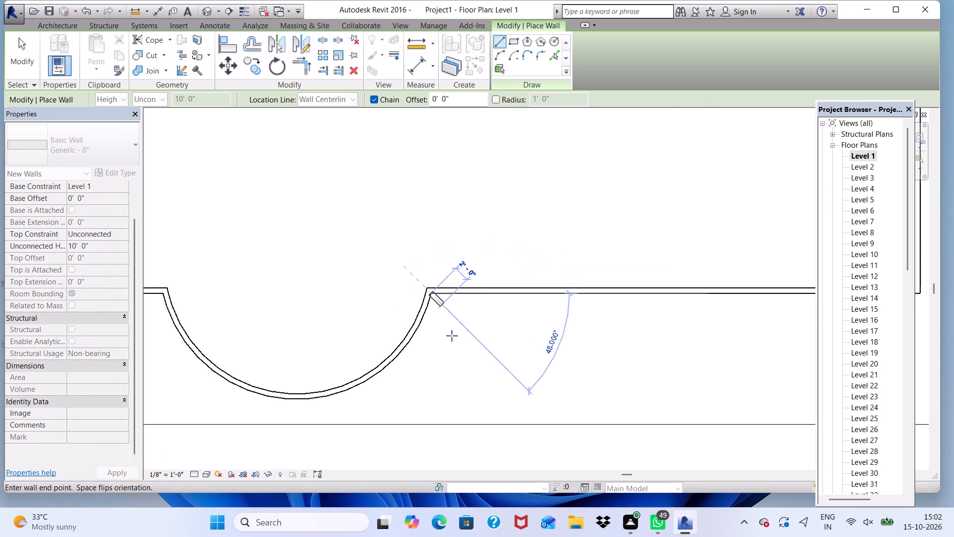
pyautogui.scroll(4, 566, 310)
pyautogui.click(571, 294)
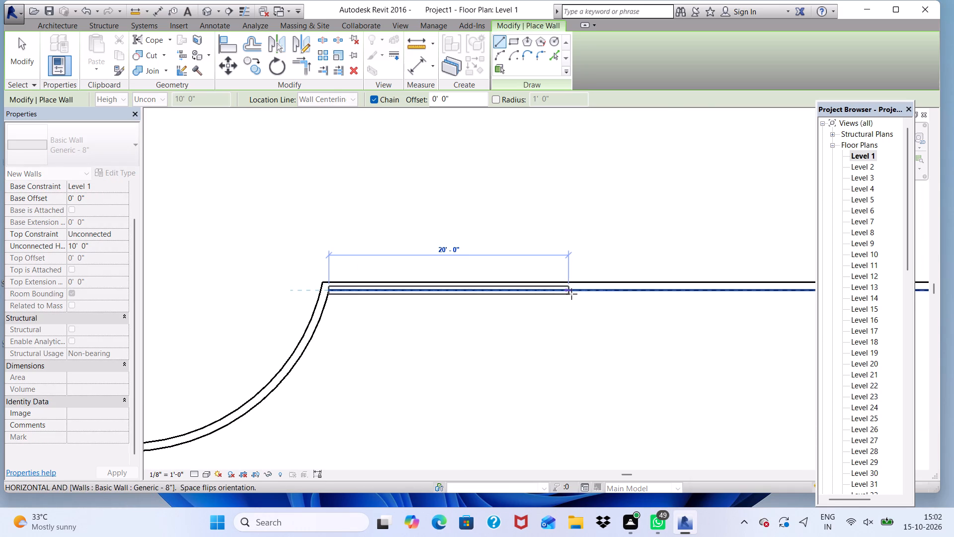
# Open the default 3D view of the building.
pyautogui.click(206, 13)
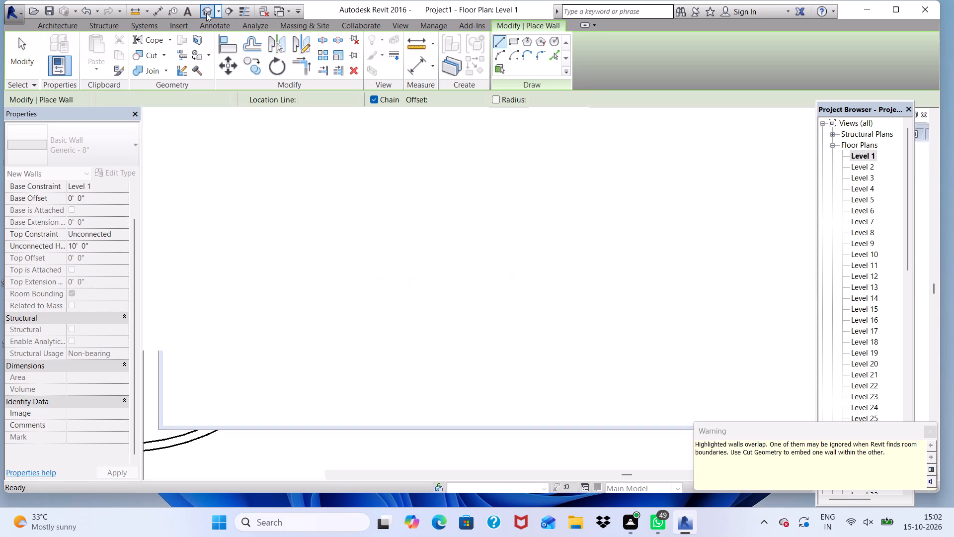
pyautogui.scroll(-4, 456, 275)
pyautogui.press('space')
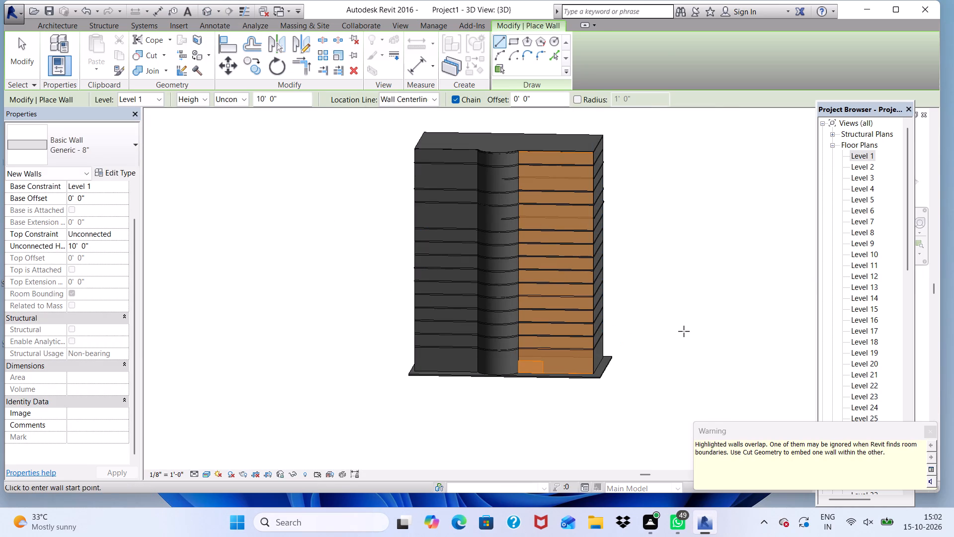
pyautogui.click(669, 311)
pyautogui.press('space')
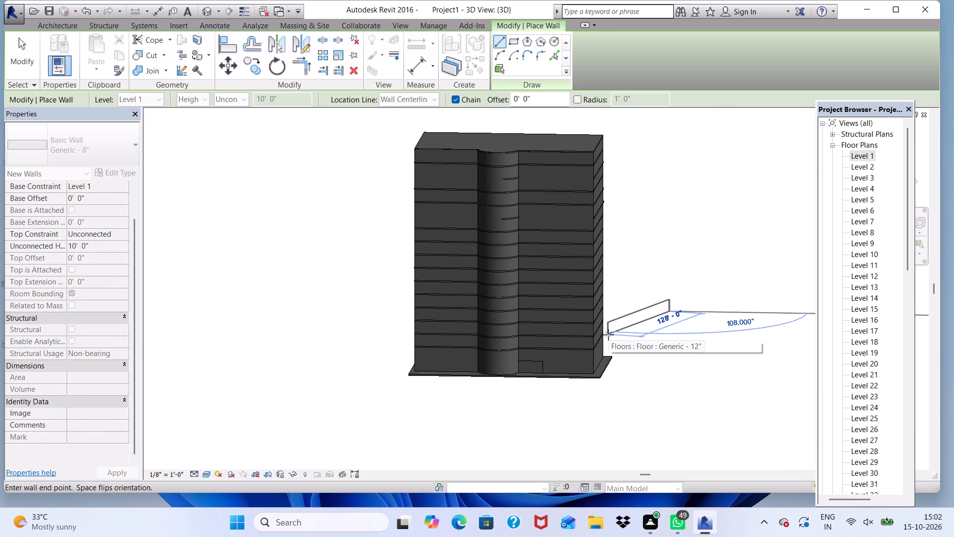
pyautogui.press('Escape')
# Leave wall placement and stretch the new wall beside the curved bay upward in stages to a height of about 86' 1".
pyautogui.scroll(5, 499, 363)
pyautogui.scroll(5, 559, 365)
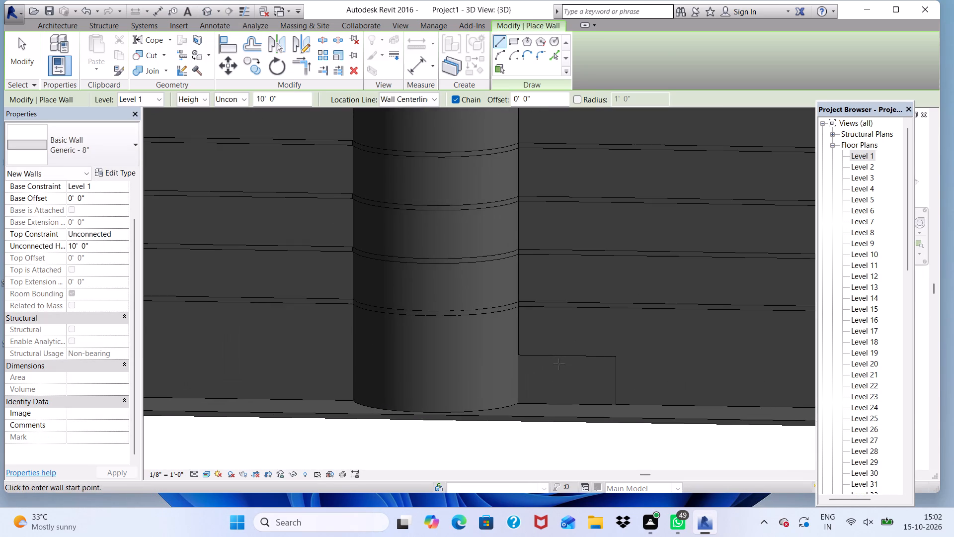
pyautogui.press('space')
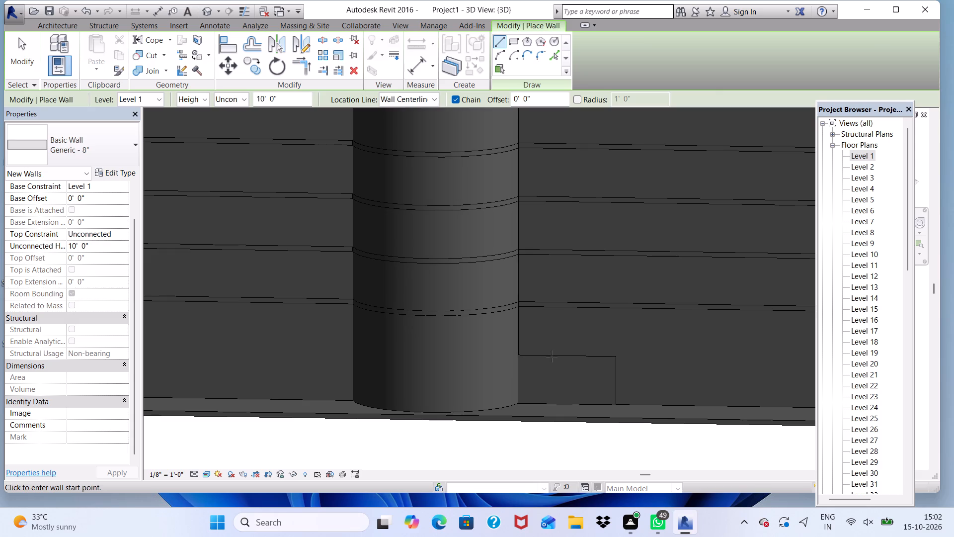
pyautogui.press('Escape')
pyautogui.click(555, 359)
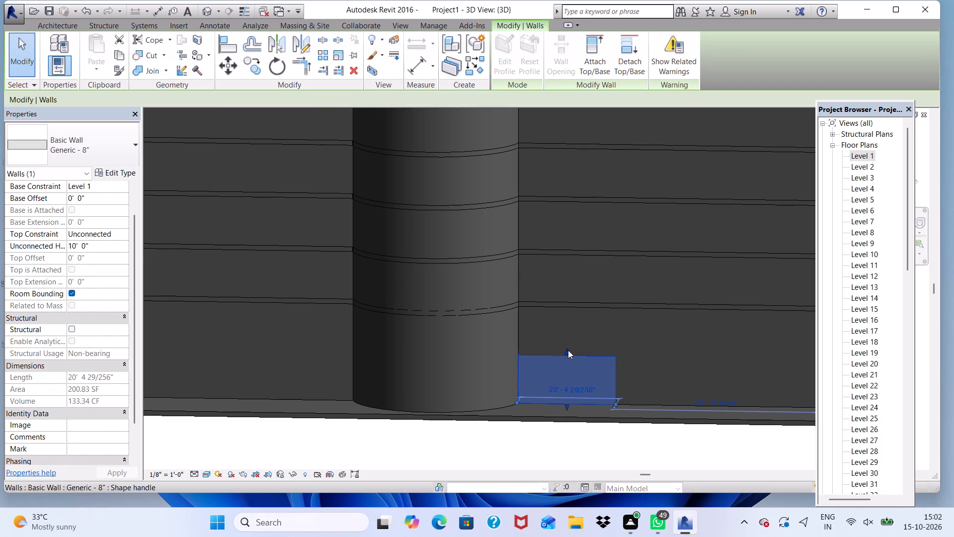
pyautogui.moveTo(568, 350); pyautogui.dragTo(568, 197)
pyautogui.scroll(-5, 558, 198)
pyautogui.moveTo(569, 297); pyautogui.dragTo(514, 425, button='middle')
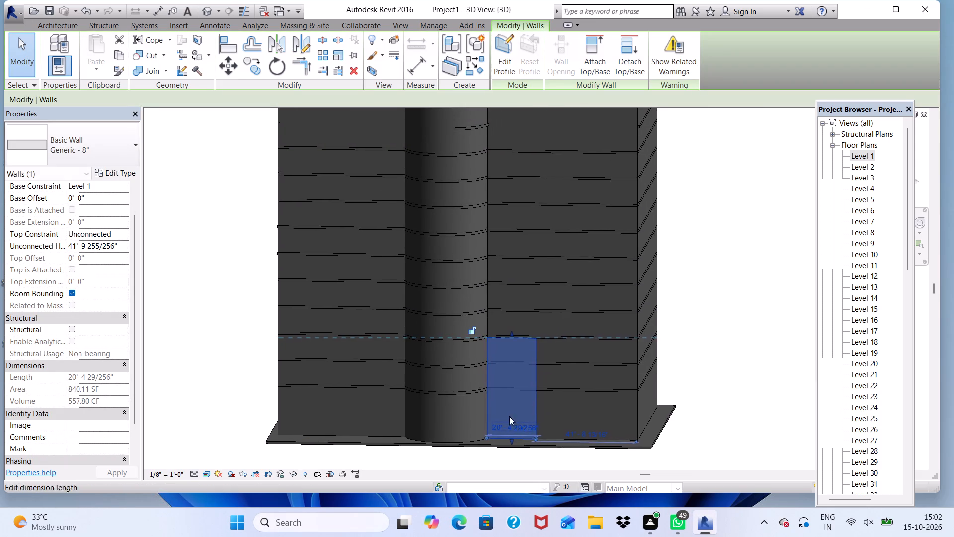
pyautogui.scroll(5, 514, 335)
pyautogui.moveTo(506, 339); pyautogui.dragTo(510, 236)
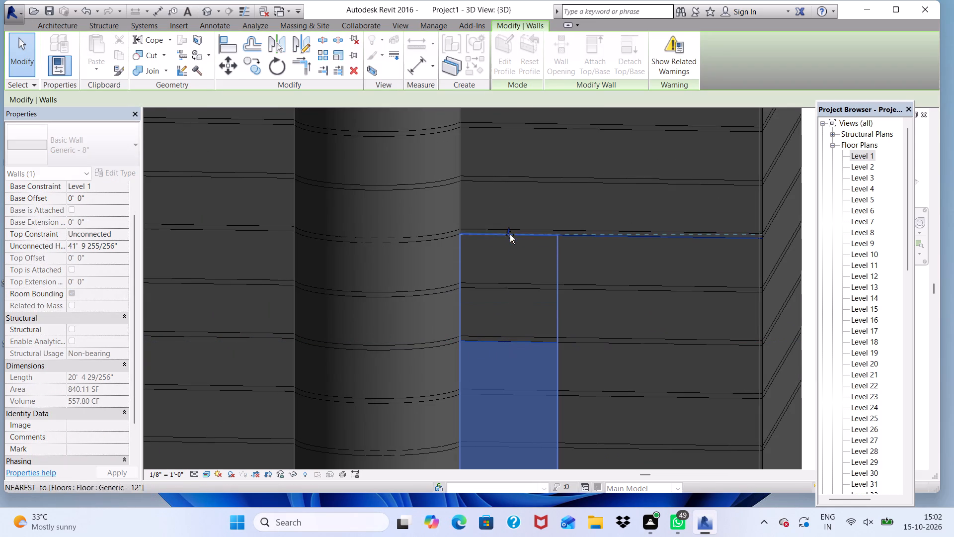
pyautogui.scroll(-7, 514, 245)
pyautogui.scroll(2, 502, 236)
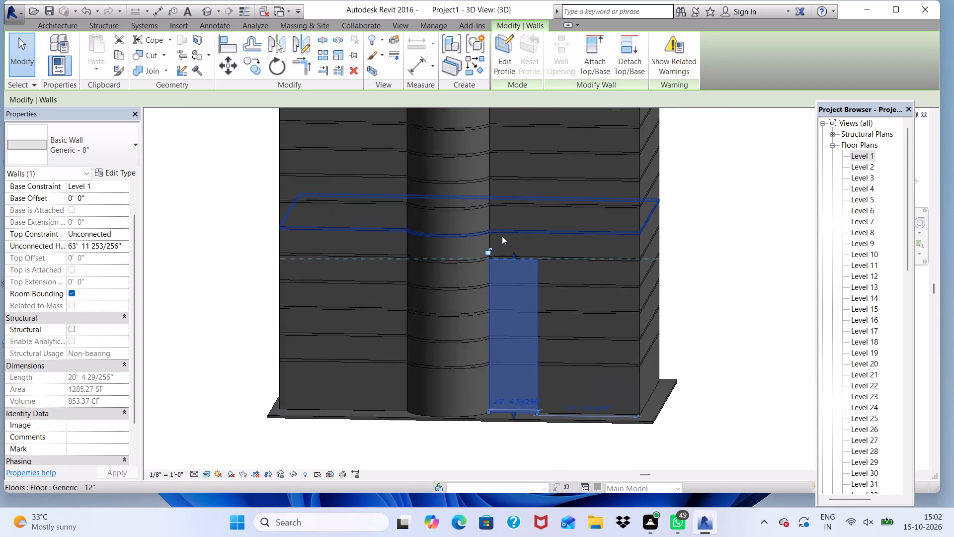
pyautogui.scroll(4, 502, 236)
pyautogui.moveTo(518, 264); pyautogui.dragTo(528, 174)
# Nudge the Level 12 floor slab that crosses the new wall one increment back behind it.
pyautogui.scroll(-10, 525, 178)
pyautogui.scroll(16, 523, 171)
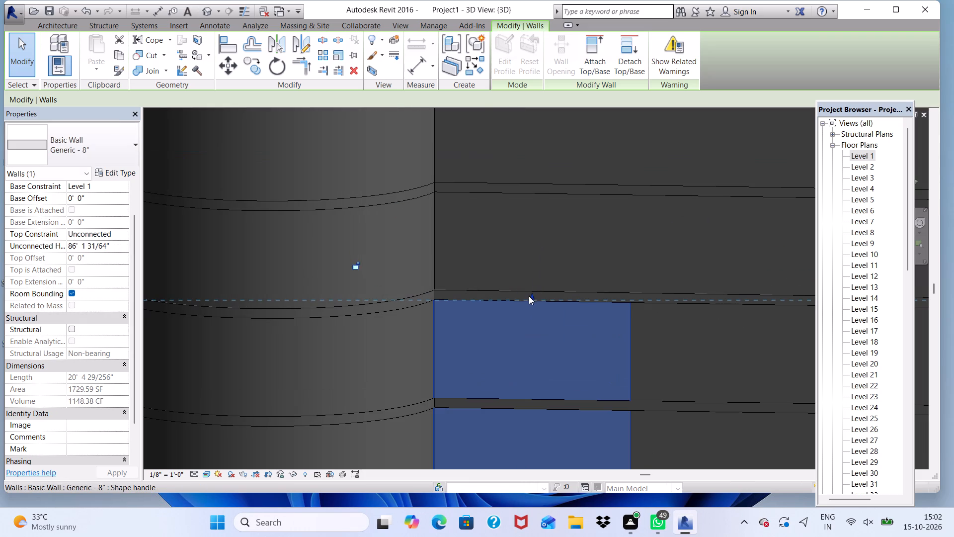
pyautogui.moveTo(531, 310); pyautogui.dragTo(425, 269, button='middle')
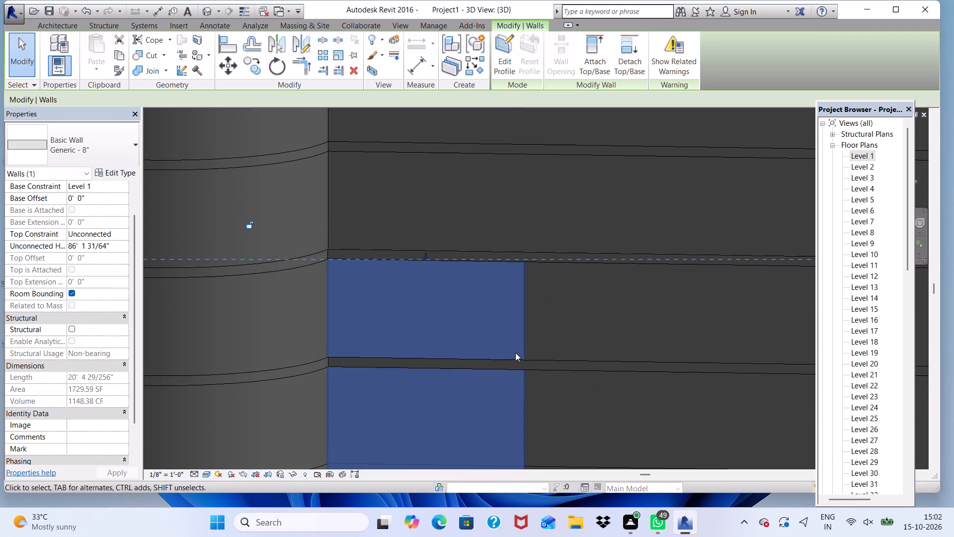
pyautogui.click(516, 363)
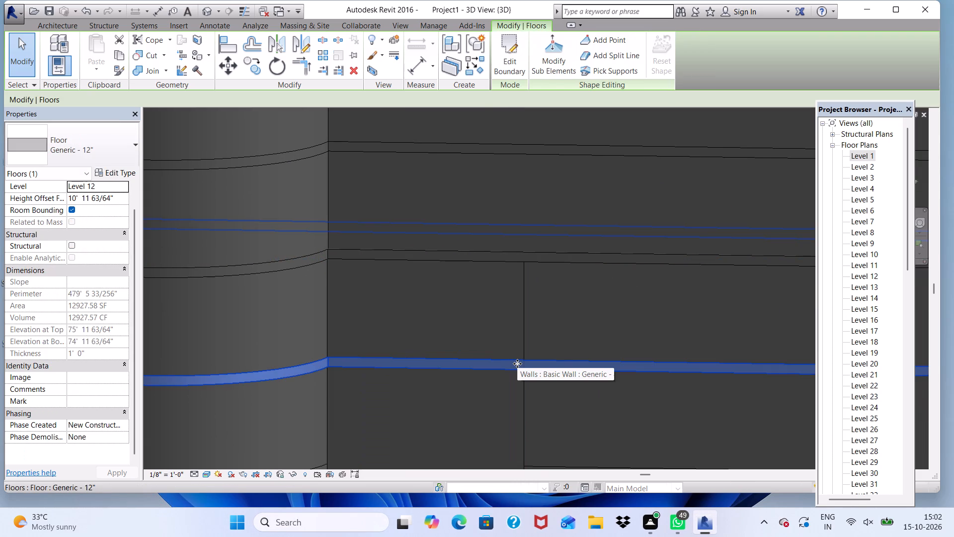
pyautogui.press('Up')
# Stretch the new wall's top up to the next floor slab, for a height of about 98' 1".
pyautogui.scroll(-2, 518, 363)
pyautogui.click(471, 290)
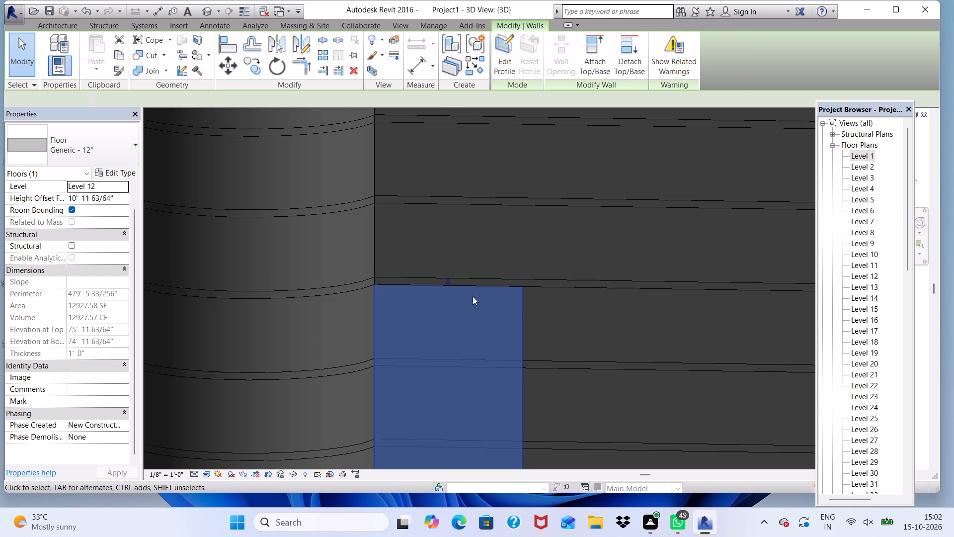
pyautogui.moveTo(445, 281); pyautogui.dragTo(452, 194)
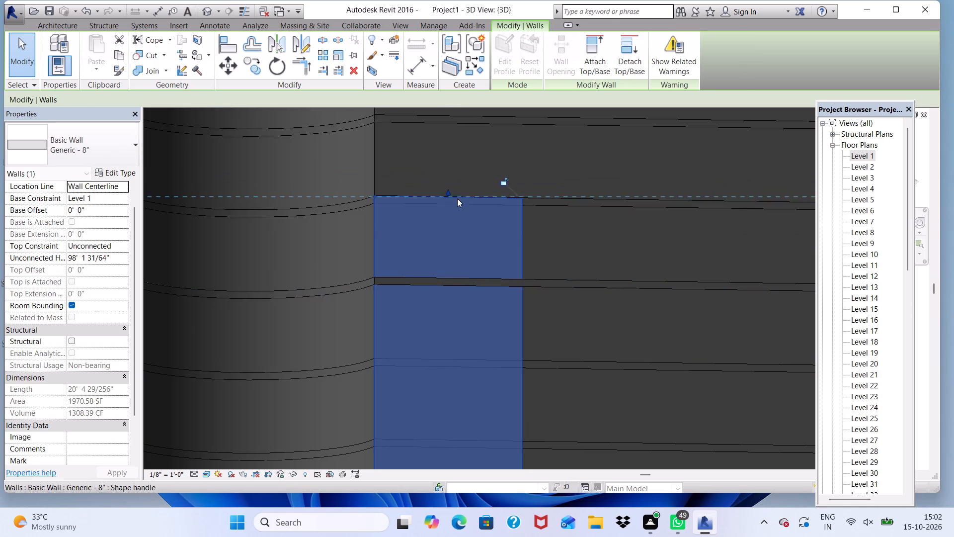
# Nudge the Level 14 floor slab that crosses the new wall one increment back.
pyautogui.scroll(-8, 474, 253)
pyautogui.scroll(4, 506, 285)
pyautogui.click(505, 296)
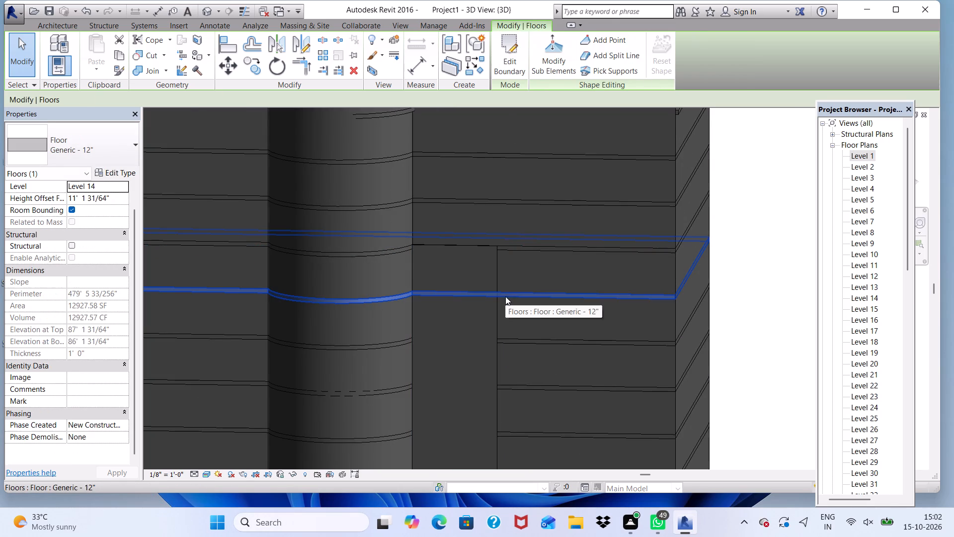
pyautogui.press('Up')
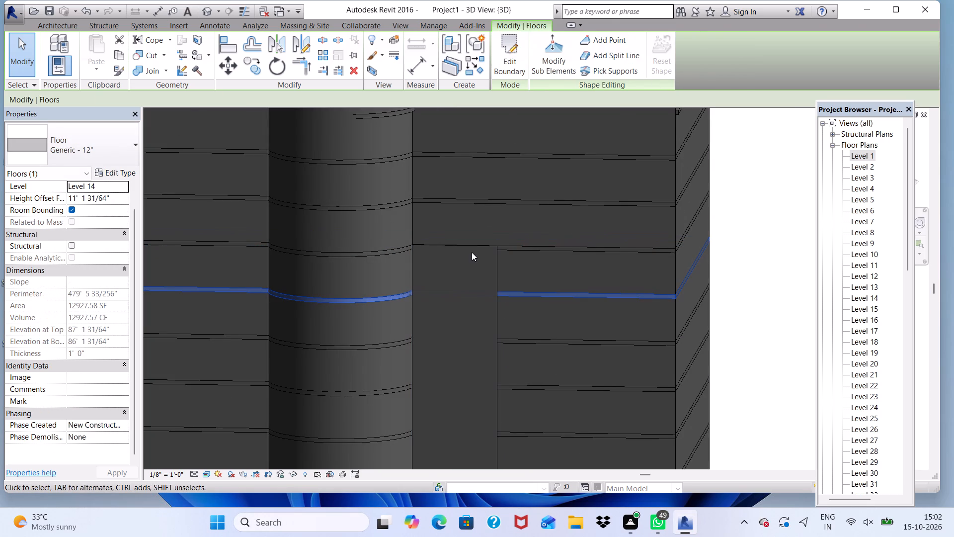
# Stretch the wall beside the curved bay upward in stages to a height of about 152' 0".
pyautogui.click(456, 255)
pyautogui.click(457, 249)
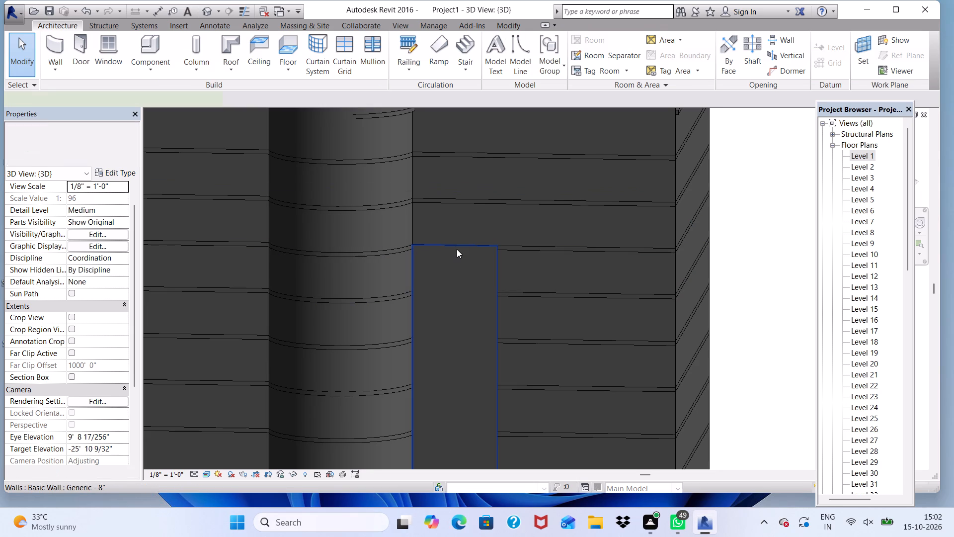
pyautogui.moveTo(454, 242); pyautogui.dragTo(457, 138)
pyautogui.scroll(-10, 465, 177)
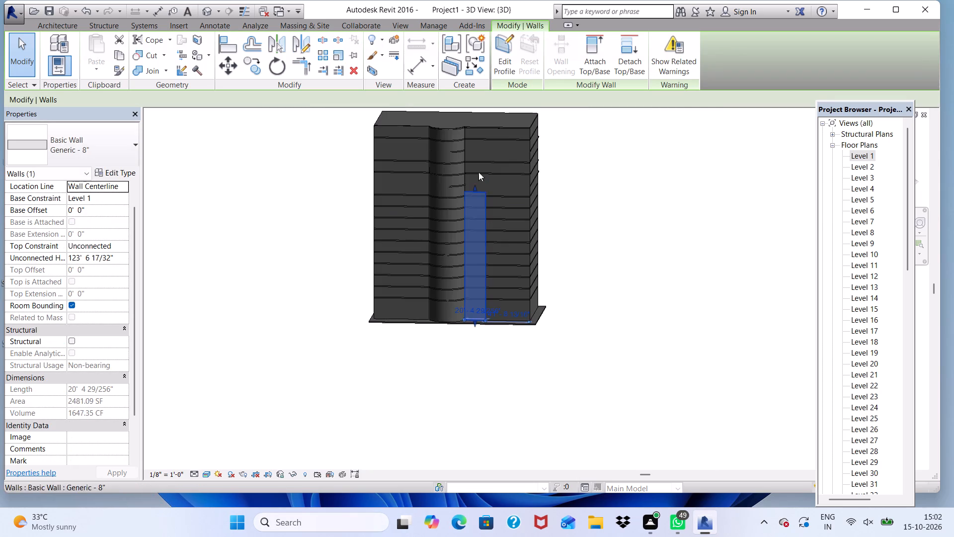
pyautogui.scroll(4, 468, 116)
pyautogui.scroll(4, 476, 175)
pyautogui.scroll(-1, 487, 309)
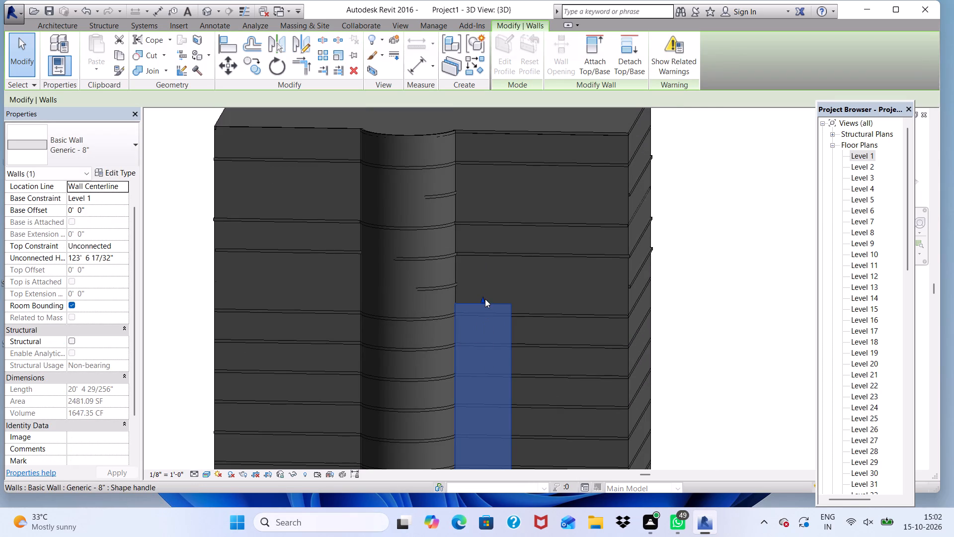
pyautogui.moveTo(482, 298); pyautogui.dragTo(475, 227)
# Continue stretching the wall's top up to the underside of the topmost floor slab, for a height of about 185' 1".
pyautogui.scroll(-4, 505, 259)
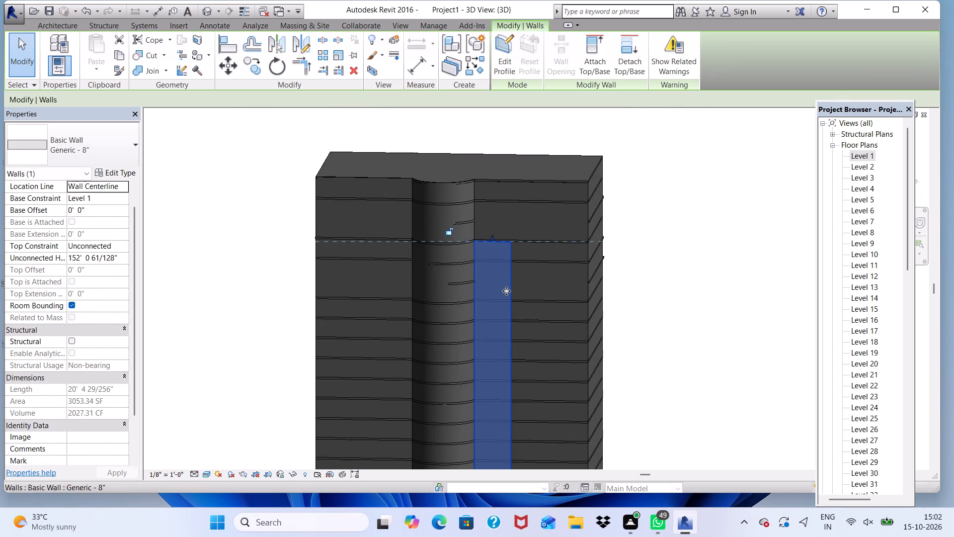
pyautogui.scroll(4, 489, 214)
pyautogui.scroll(1, 498, 259)
pyautogui.moveTo(497, 279); pyautogui.dragTo(497, 276)
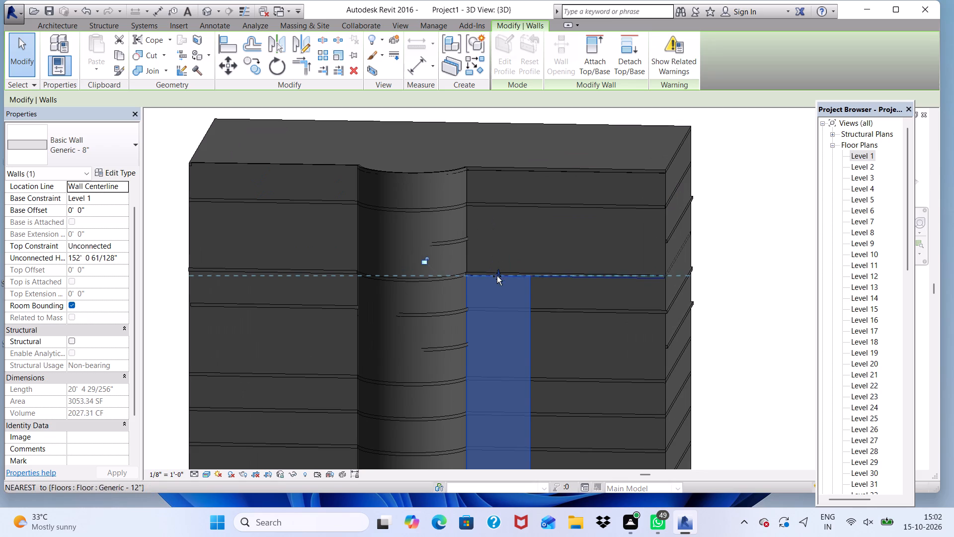
pyautogui.moveTo(497, 276); pyautogui.dragTo(493, 192)
pyautogui.scroll(9, 492, 181)
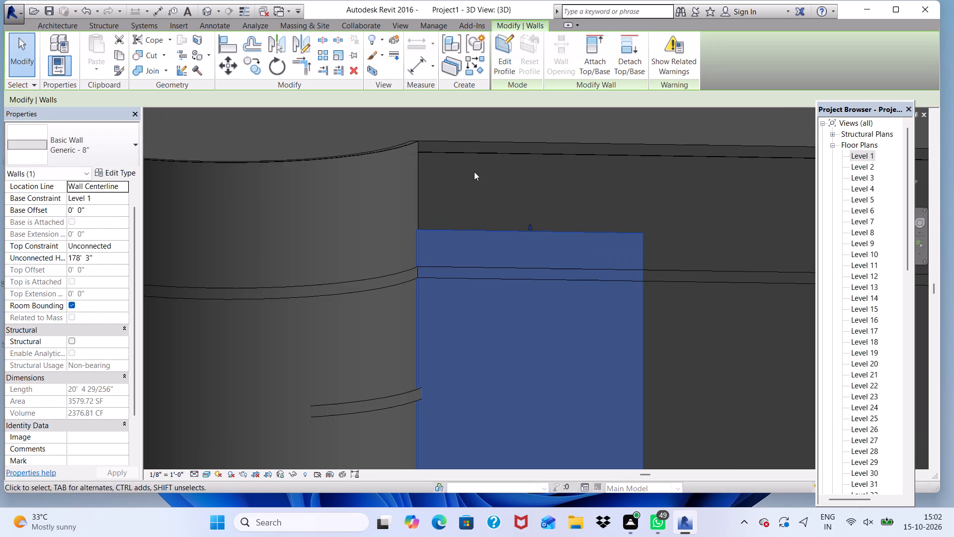
pyautogui.moveTo(529, 227); pyautogui.dragTo(523, 216)
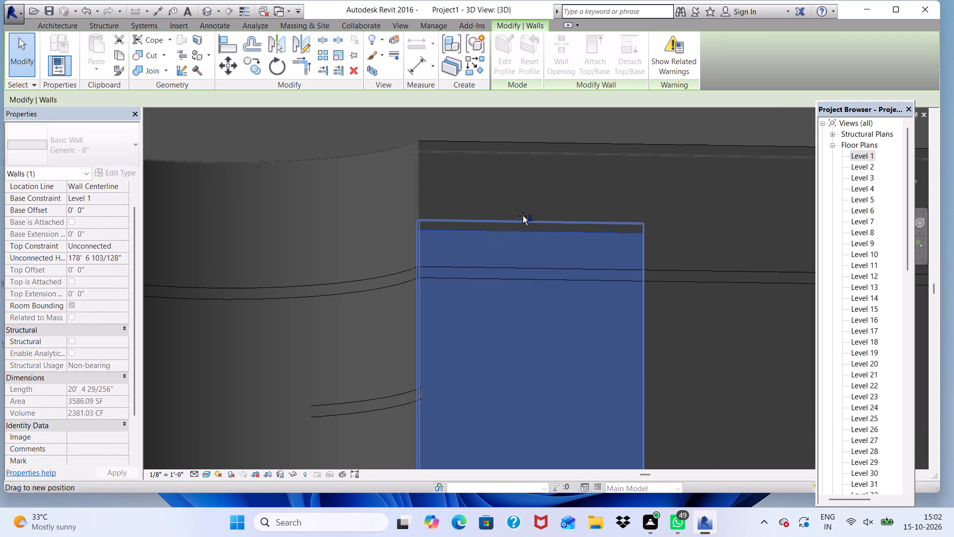
pyautogui.moveTo(523, 216); pyautogui.dragTo(512, 154)
# Nudge the topmost floor slab, on Level 32, by one increment and deselect it.
pyautogui.scroll(3, 509, 150)
pyautogui.scroll(-4, 509, 164)
pyautogui.moveTo(508, 187); pyautogui.dragTo(430, 293, button='middle')
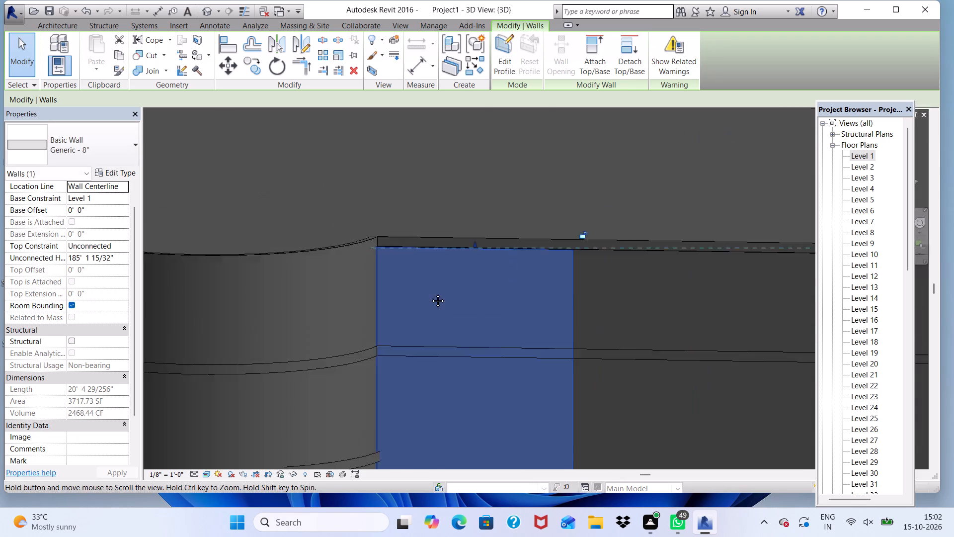
pyautogui.moveTo(430, 293); pyautogui.dragTo(423, 310, button='middle')
pyautogui.scroll(8, 398, 273)
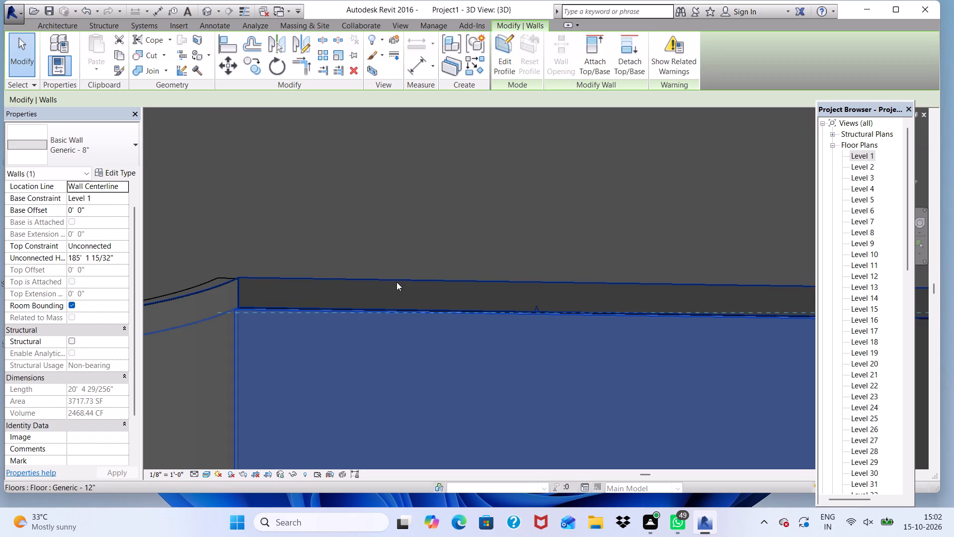
pyautogui.click(397, 282)
pyautogui.scroll(-8, 352, 278)
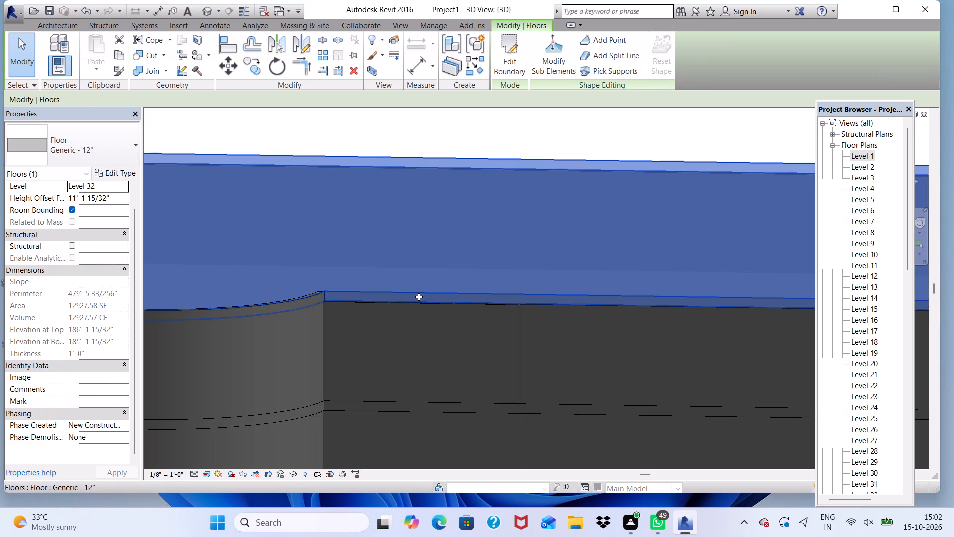
pyautogui.press('Down')
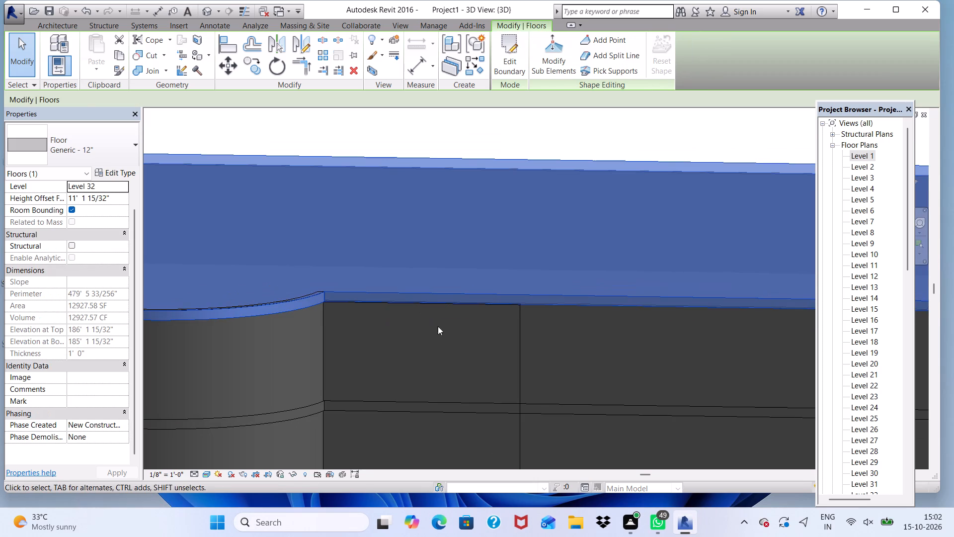
pyautogui.click(453, 338)
# Stretch the wall's top to the upper edge of the topmost floor slab, for a height of about 186' 1".
pyautogui.click(419, 315)
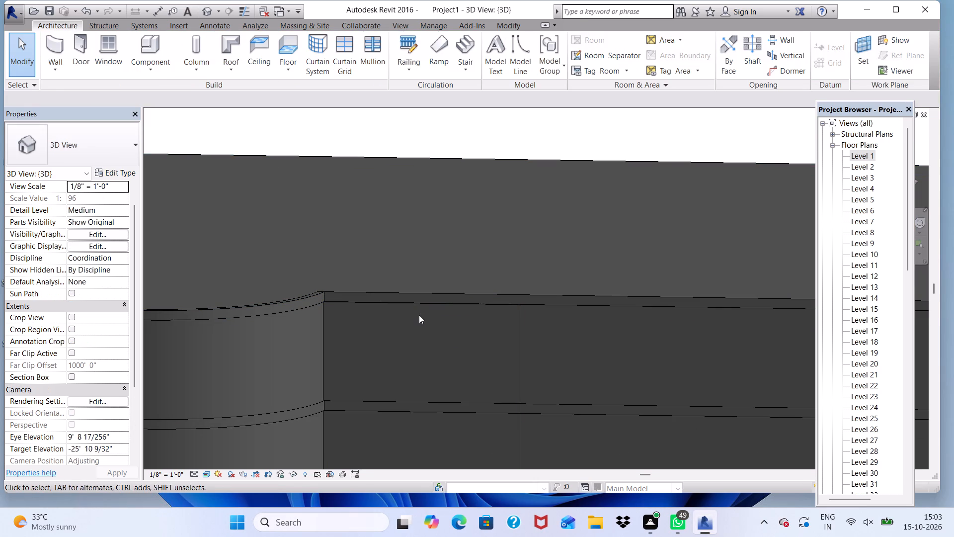
pyautogui.click(419, 309)
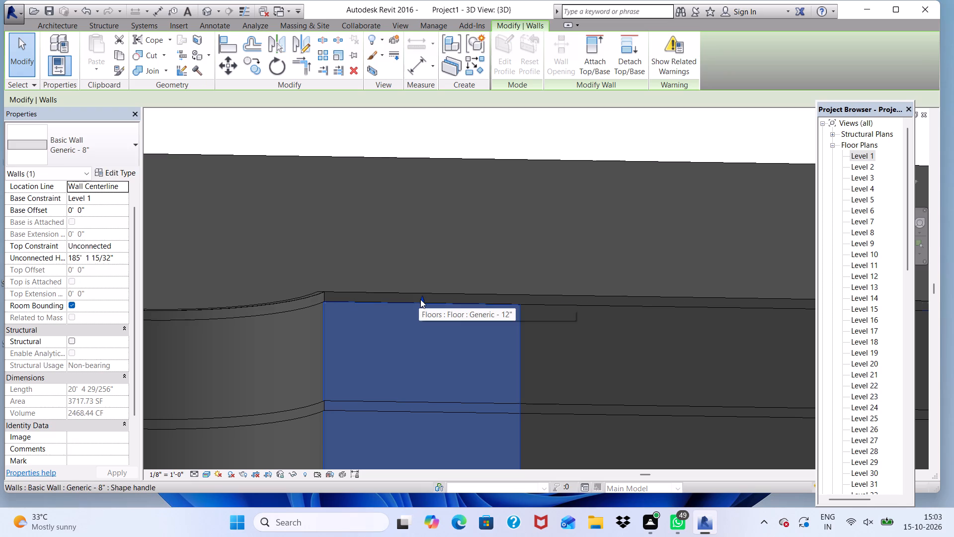
pyautogui.click(420, 299)
pyautogui.moveTo(420, 299); pyautogui.dragTo(420, 294)
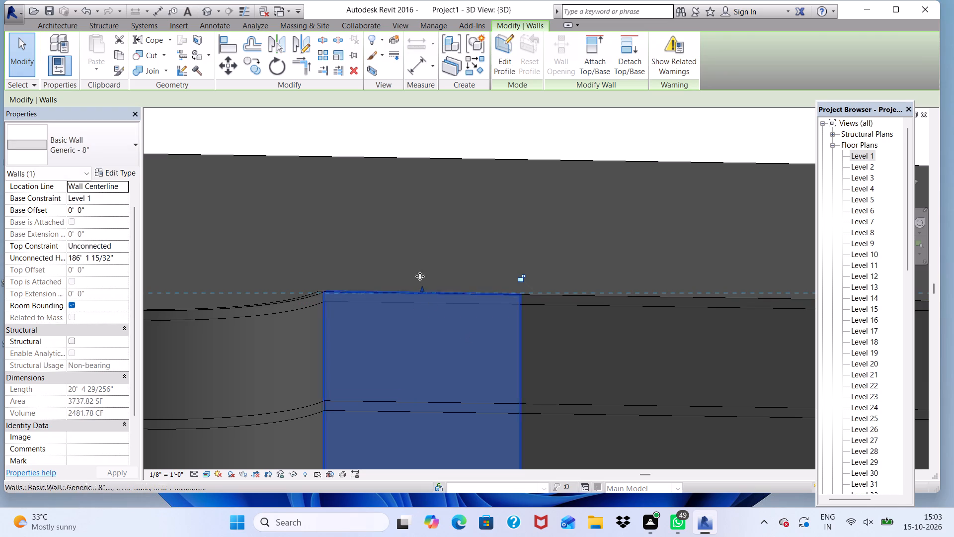
pyautogui.click(449, 131)
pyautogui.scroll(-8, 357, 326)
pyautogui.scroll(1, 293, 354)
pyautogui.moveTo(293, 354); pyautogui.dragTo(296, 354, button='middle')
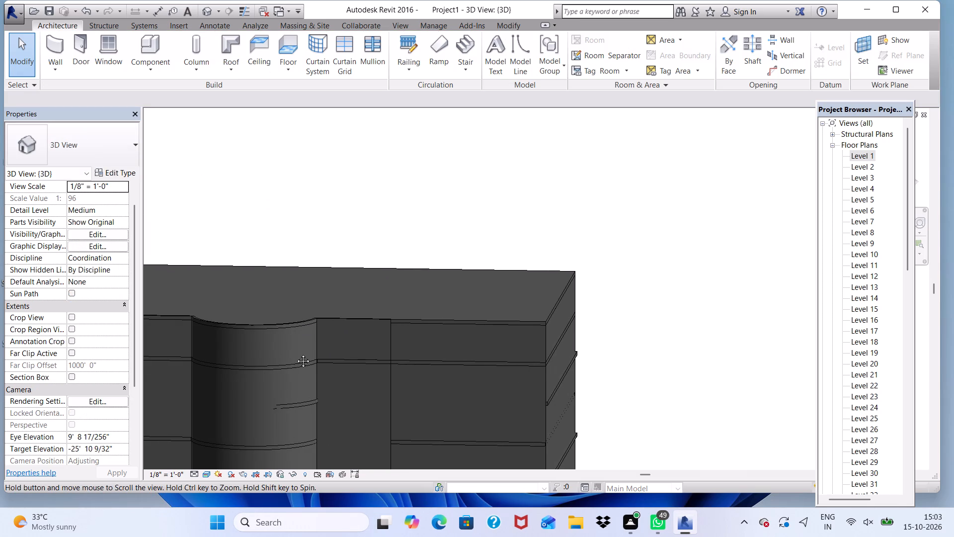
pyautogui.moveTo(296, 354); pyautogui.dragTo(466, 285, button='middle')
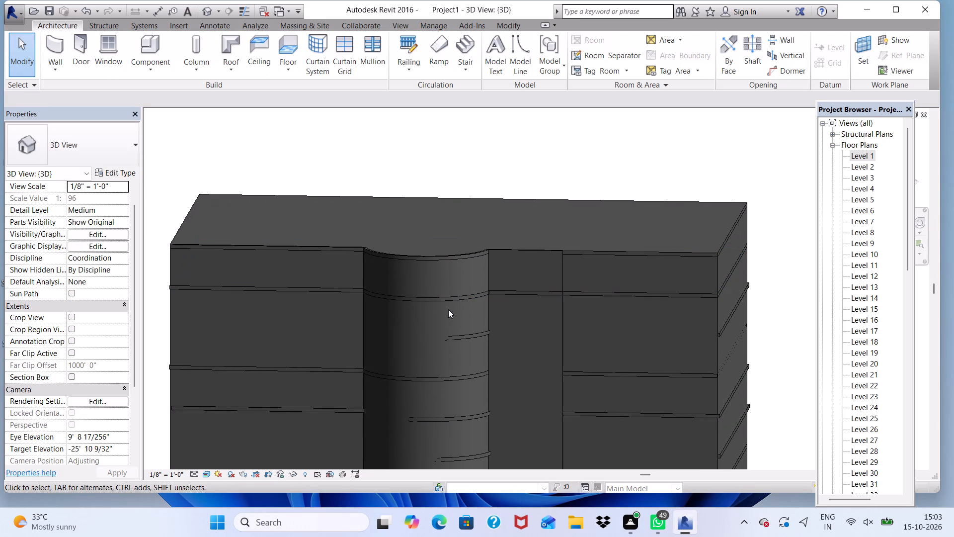
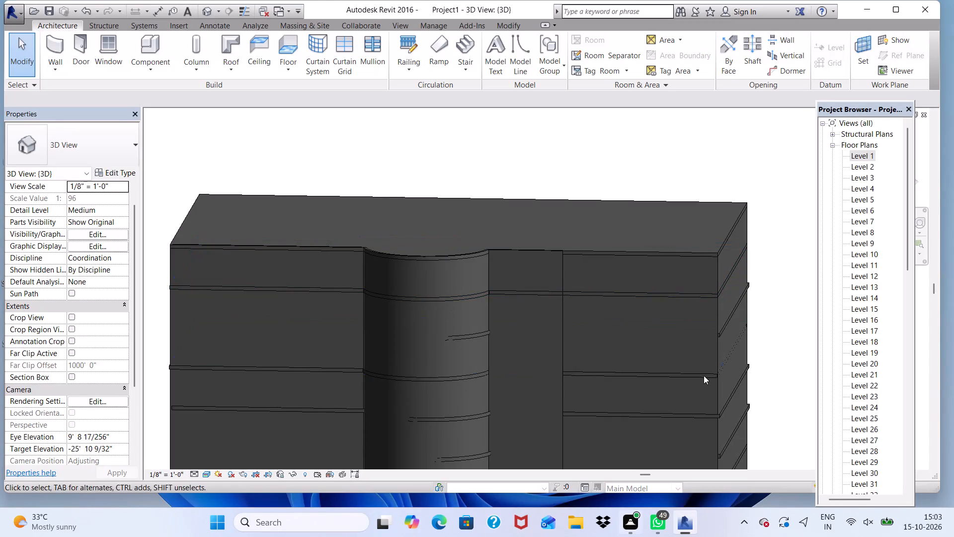
# Inspect the full tower and the wall strip beside the curved bay, from the roof down to its base.
pyautogui.scroll(-4, 428, 367)
pyautogui.scroll(-7, 512, 324)
pyautogui.scroll(4, 509, 429)
pyautogui.scroll(-3, 493, 390)
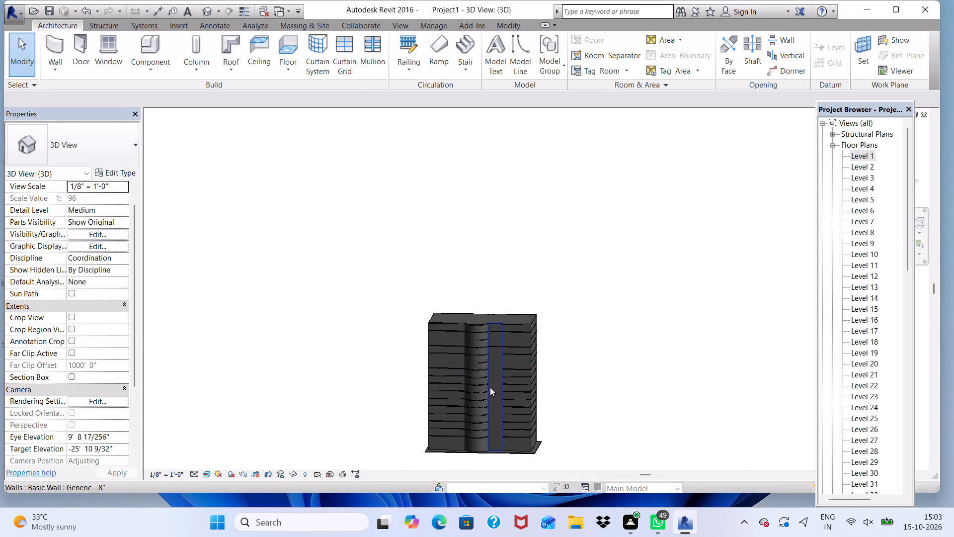
pyautogui.scroll(-5, 490, 387)
pyautogui.scroll(14, 489, 433)
pyautogui.scroll(1, 473, 483)
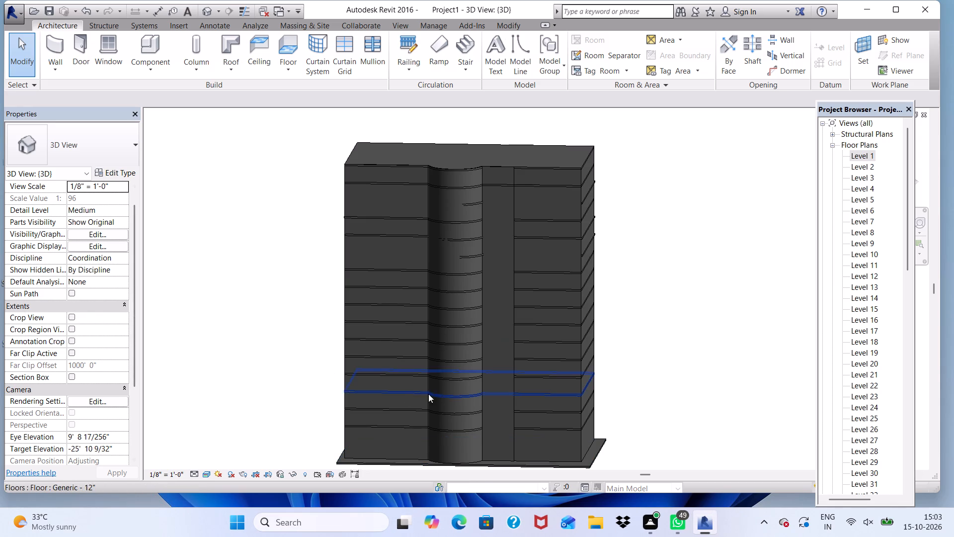
pyautogui.scroll(2, 482, 312)
pyautogui.scroll(-4, 500, 272)
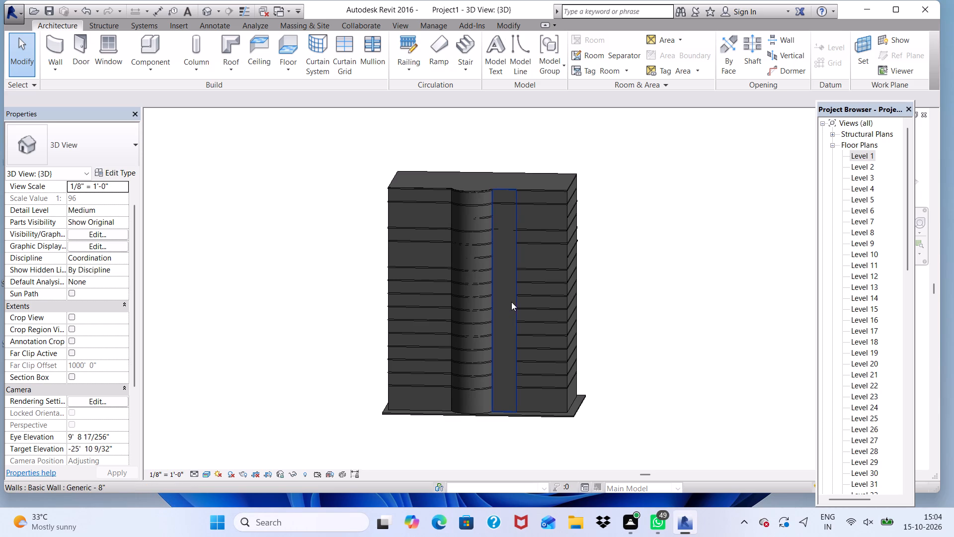
pyautogui.scroll(2, 495, 391)
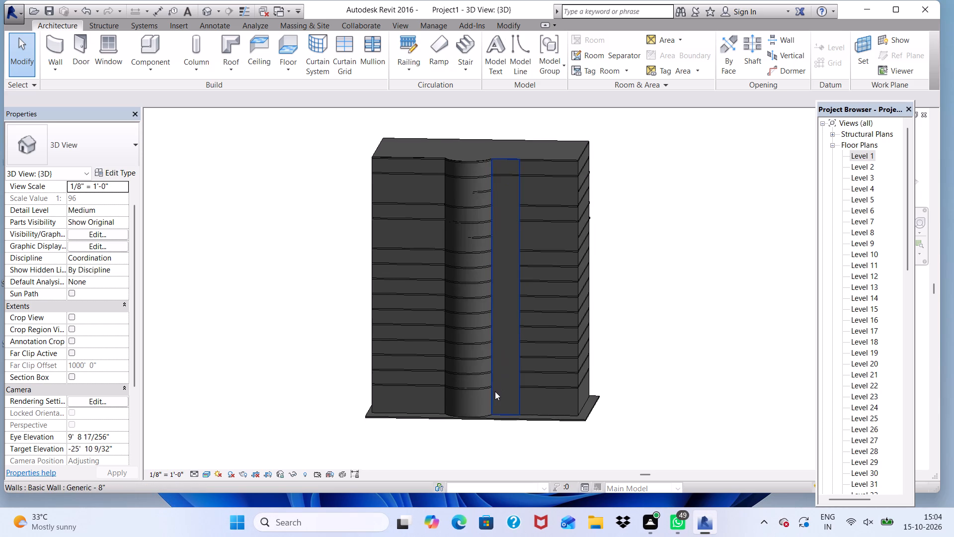
pyautogui.scroll(4, 495, 391)
pyautogui.click(495, 391)
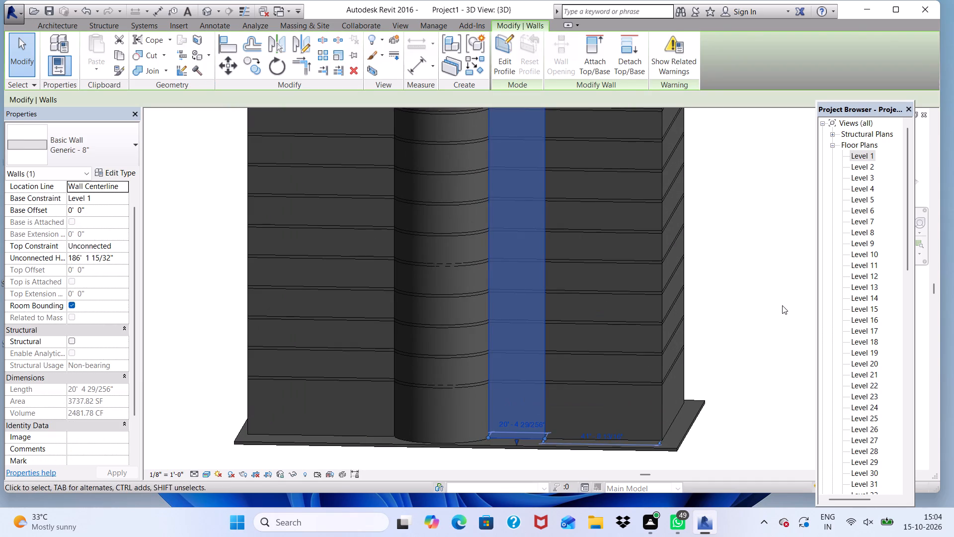
pyautogui.click(783, 305)
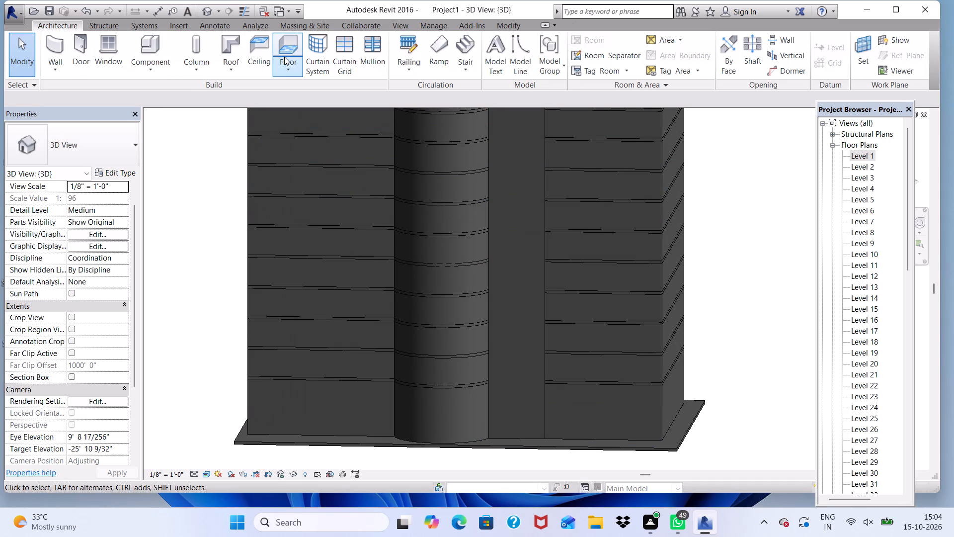
# Start a Generic - 12" floor boundary sketch on Level 1, skipping the project save.
pyautogui.click(284, 57)
pyautogui.click(317, 92)
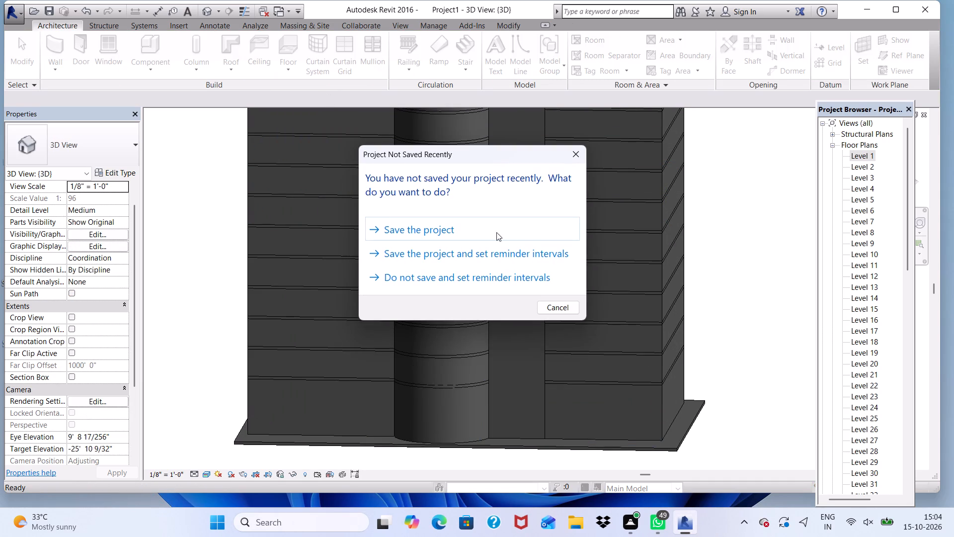
pyautogui.click(558, 306)
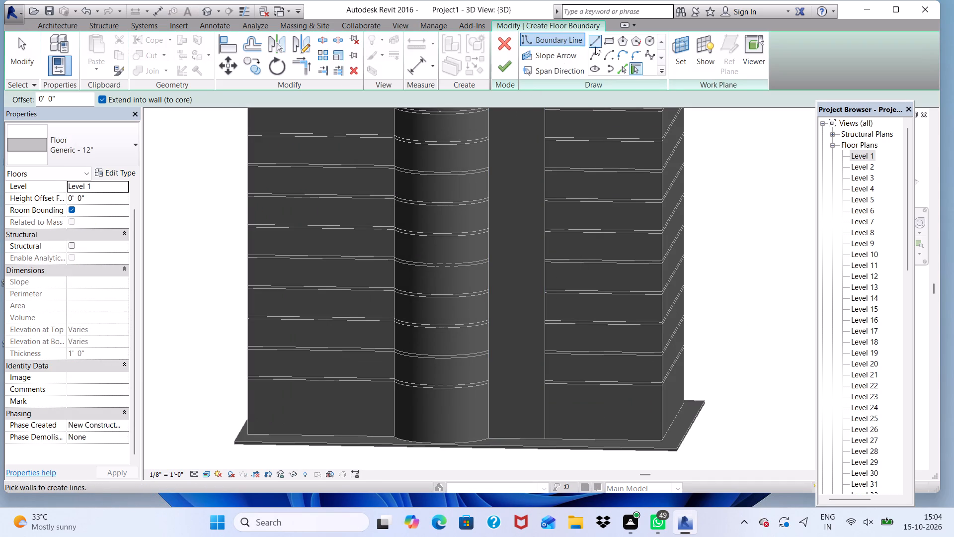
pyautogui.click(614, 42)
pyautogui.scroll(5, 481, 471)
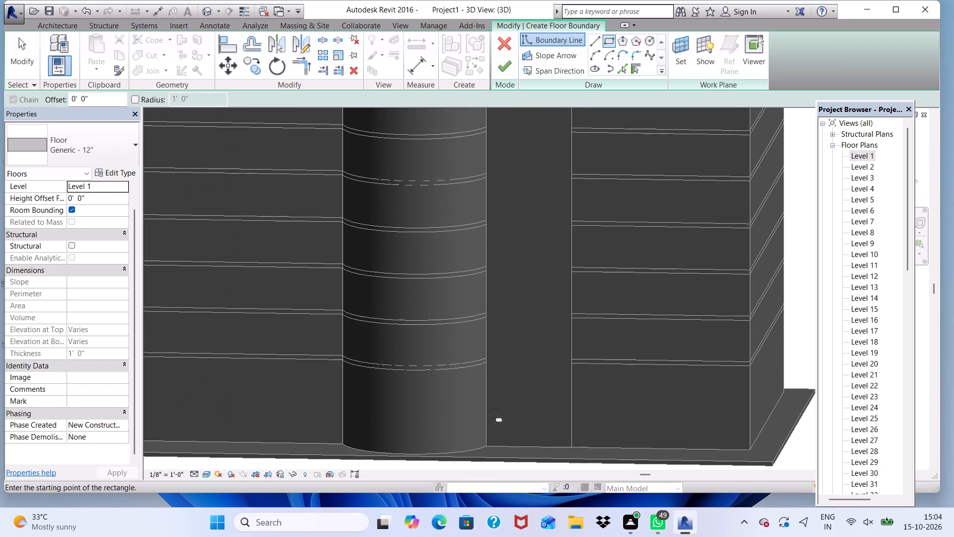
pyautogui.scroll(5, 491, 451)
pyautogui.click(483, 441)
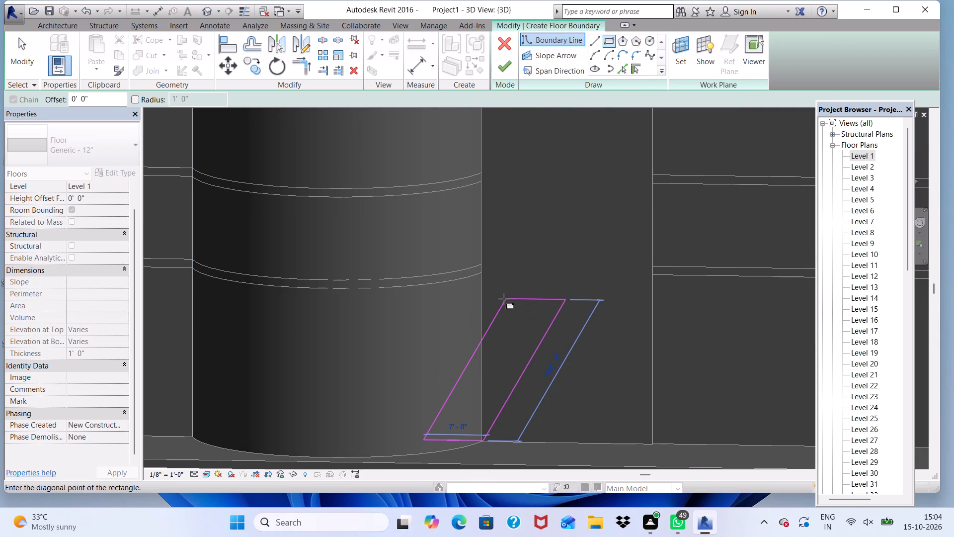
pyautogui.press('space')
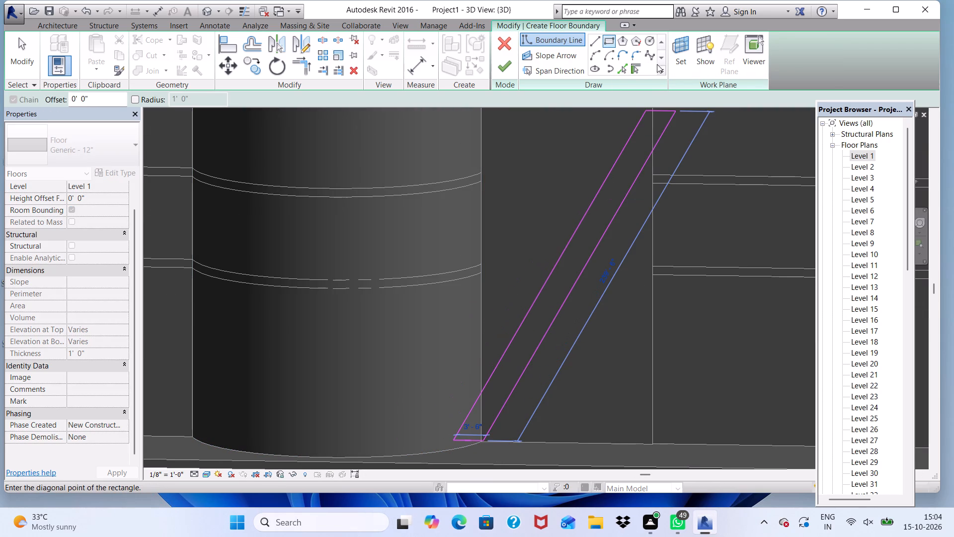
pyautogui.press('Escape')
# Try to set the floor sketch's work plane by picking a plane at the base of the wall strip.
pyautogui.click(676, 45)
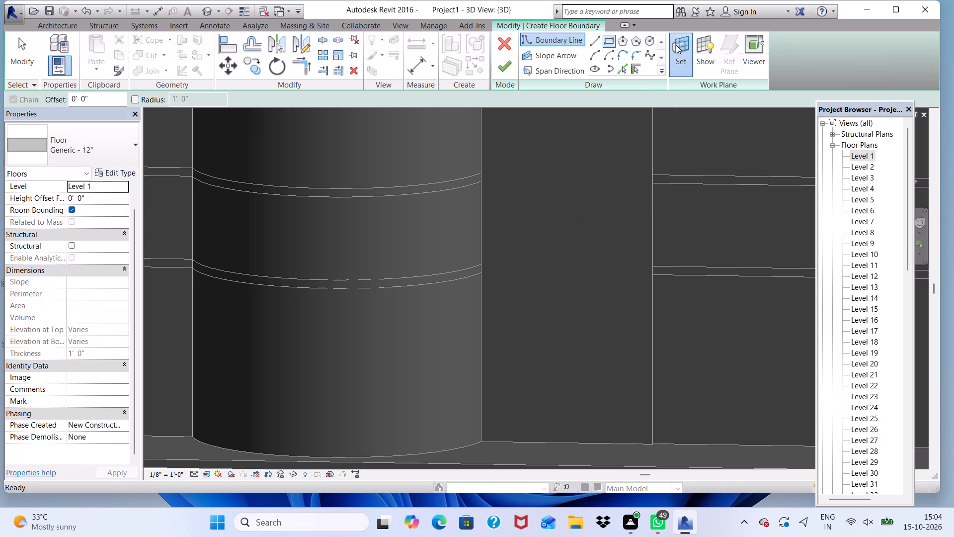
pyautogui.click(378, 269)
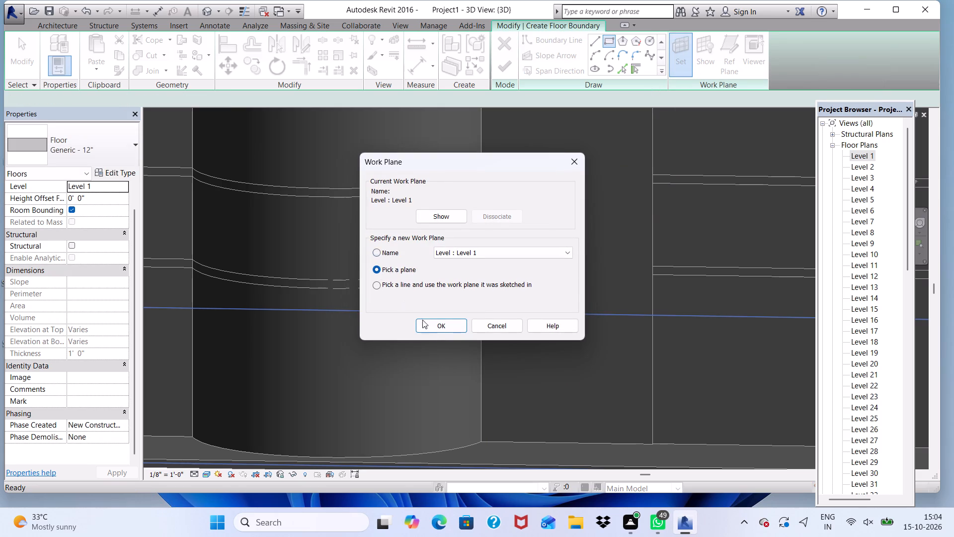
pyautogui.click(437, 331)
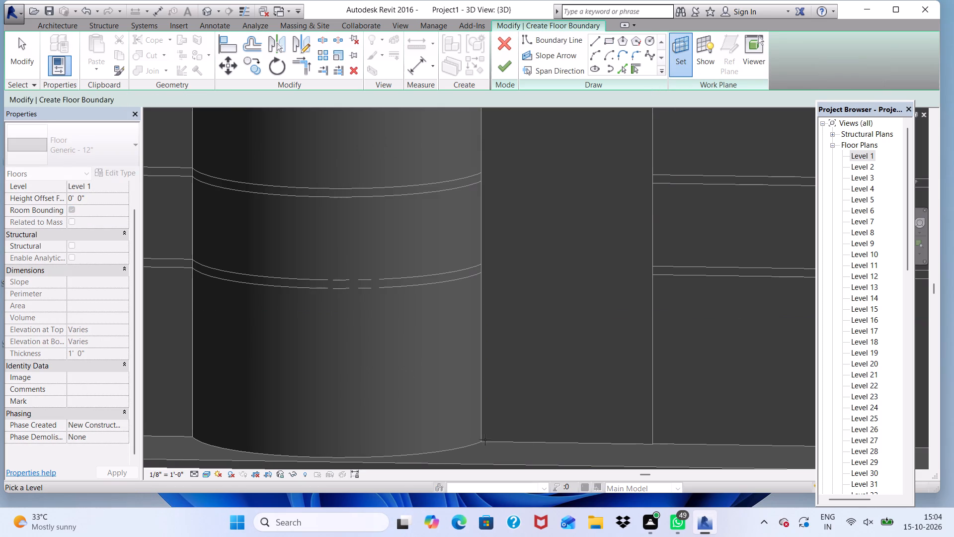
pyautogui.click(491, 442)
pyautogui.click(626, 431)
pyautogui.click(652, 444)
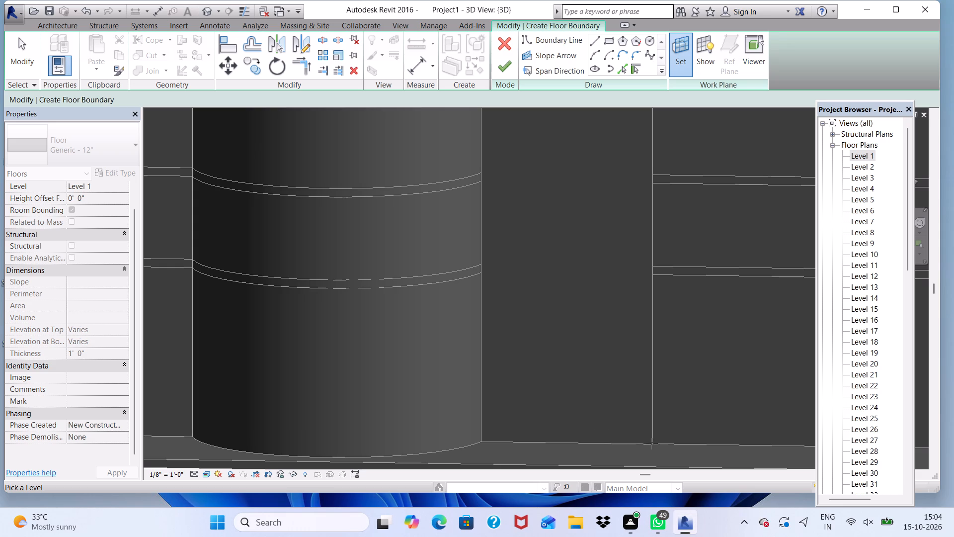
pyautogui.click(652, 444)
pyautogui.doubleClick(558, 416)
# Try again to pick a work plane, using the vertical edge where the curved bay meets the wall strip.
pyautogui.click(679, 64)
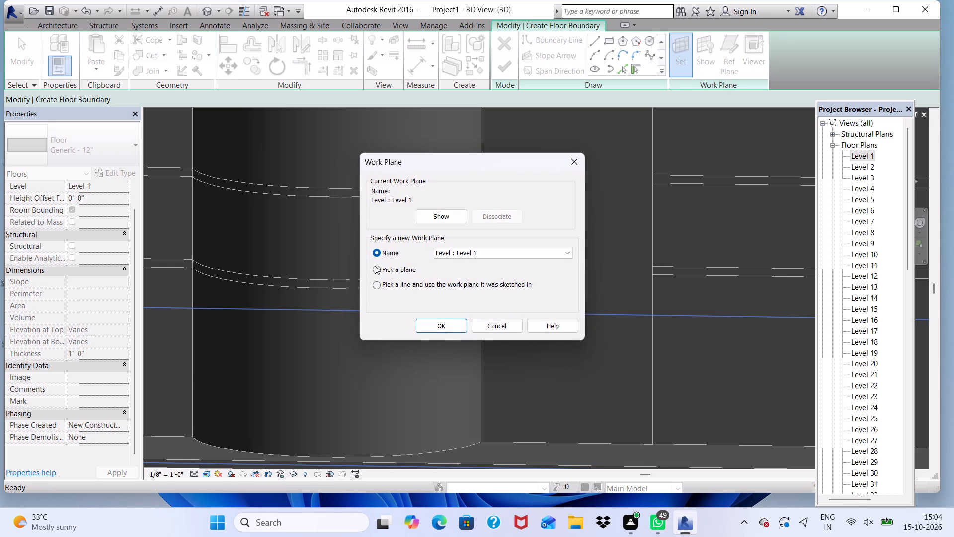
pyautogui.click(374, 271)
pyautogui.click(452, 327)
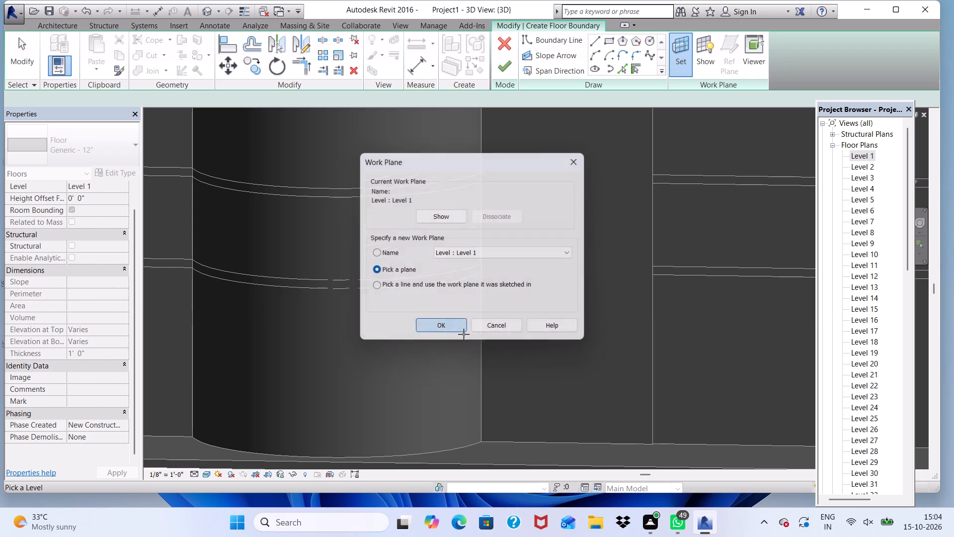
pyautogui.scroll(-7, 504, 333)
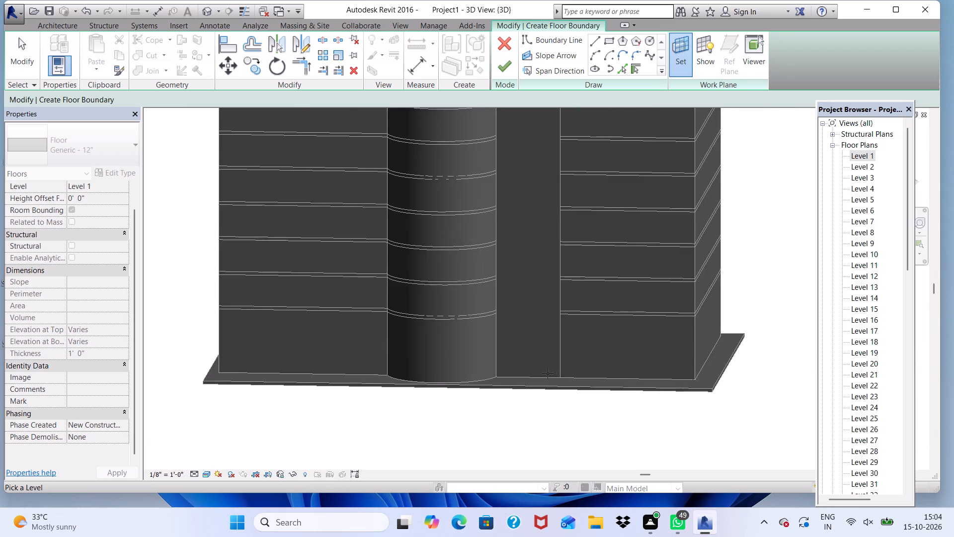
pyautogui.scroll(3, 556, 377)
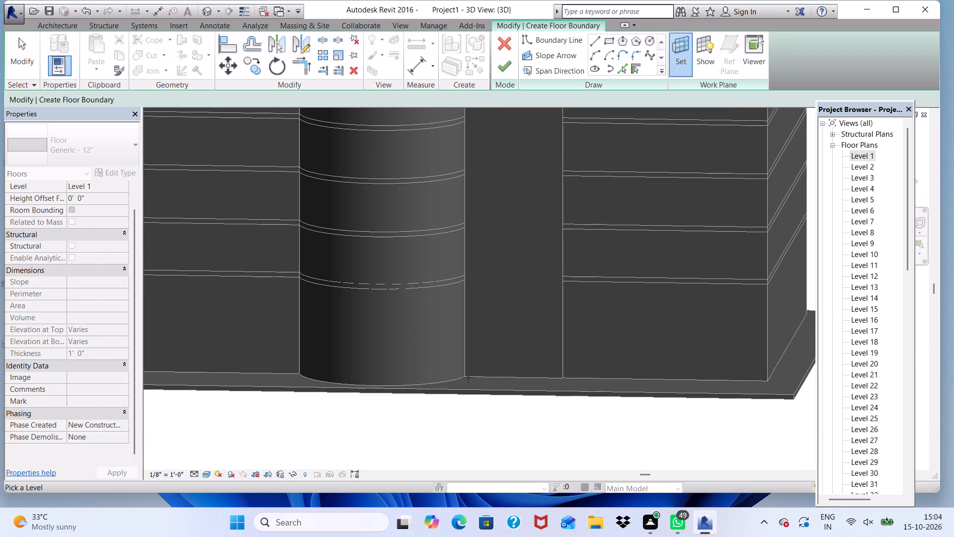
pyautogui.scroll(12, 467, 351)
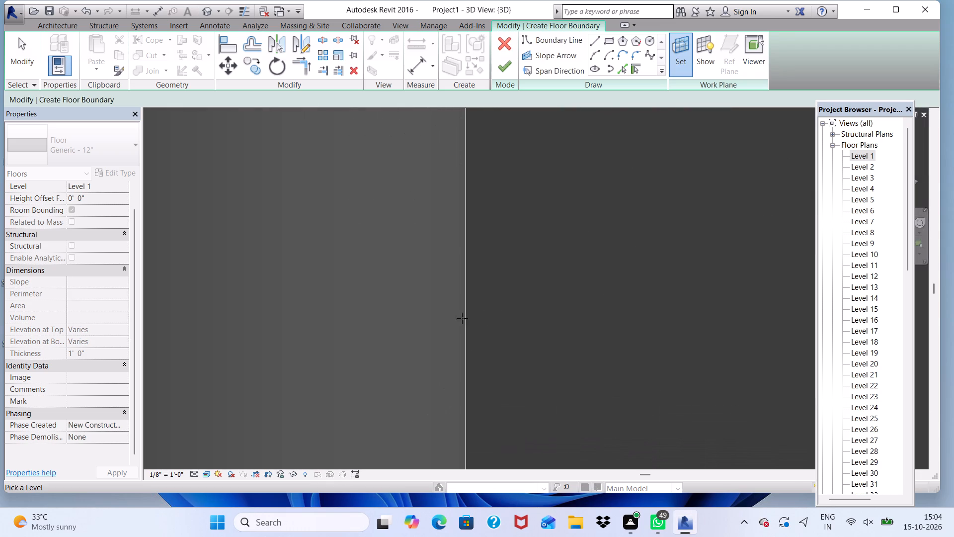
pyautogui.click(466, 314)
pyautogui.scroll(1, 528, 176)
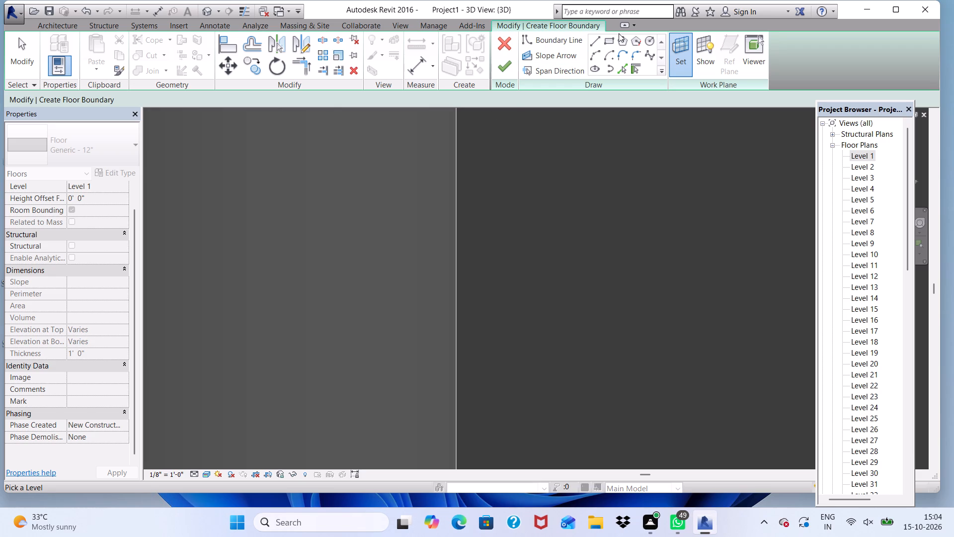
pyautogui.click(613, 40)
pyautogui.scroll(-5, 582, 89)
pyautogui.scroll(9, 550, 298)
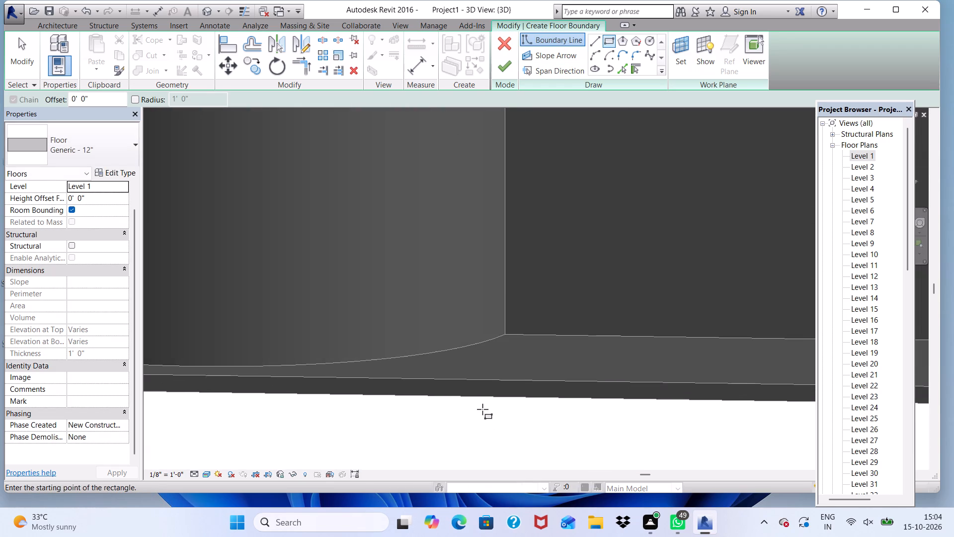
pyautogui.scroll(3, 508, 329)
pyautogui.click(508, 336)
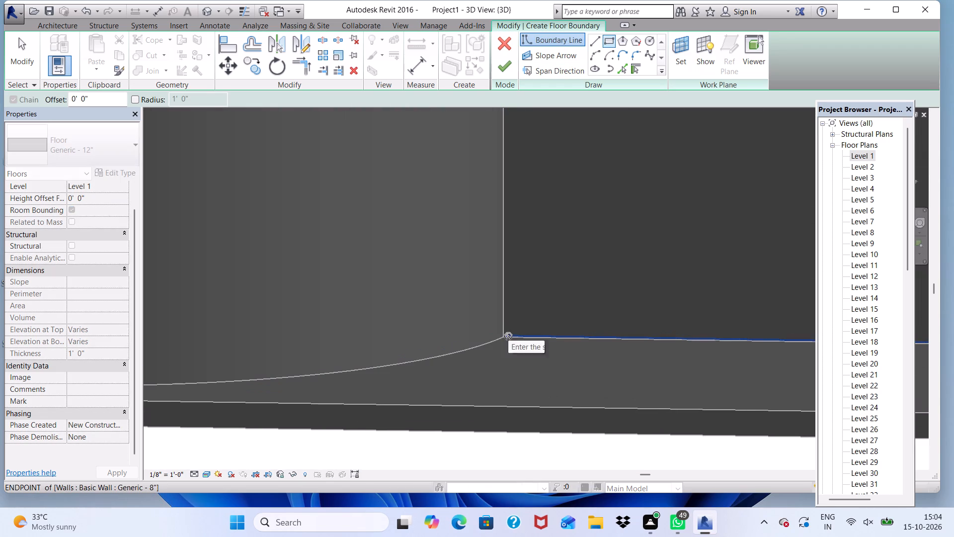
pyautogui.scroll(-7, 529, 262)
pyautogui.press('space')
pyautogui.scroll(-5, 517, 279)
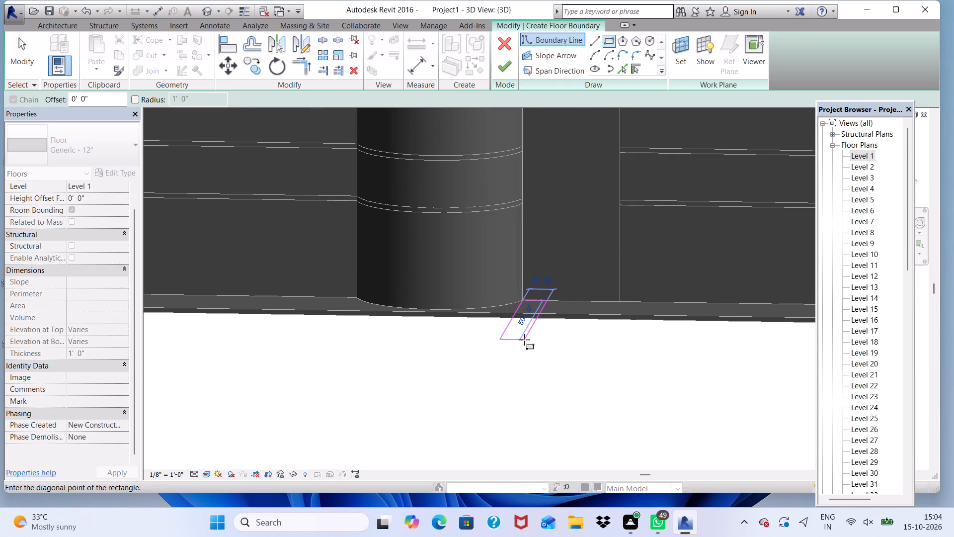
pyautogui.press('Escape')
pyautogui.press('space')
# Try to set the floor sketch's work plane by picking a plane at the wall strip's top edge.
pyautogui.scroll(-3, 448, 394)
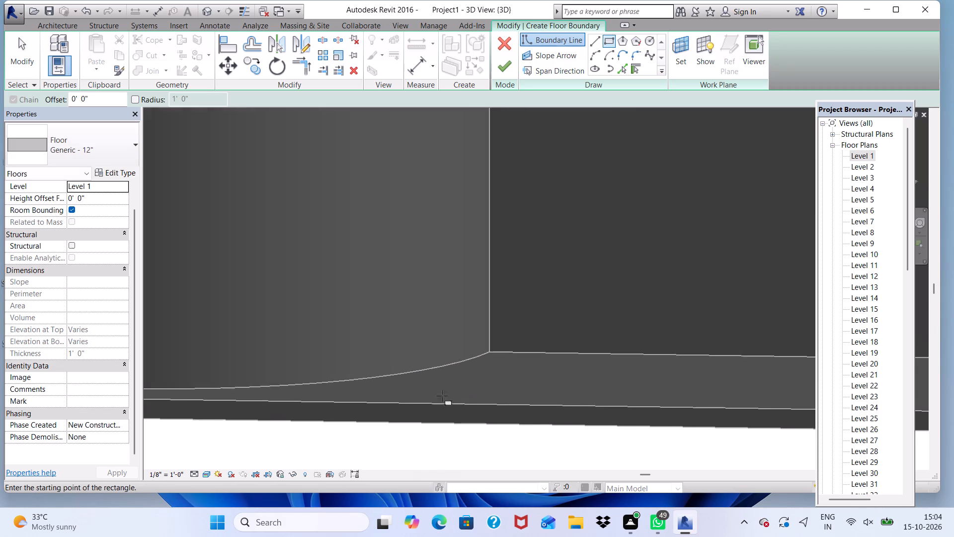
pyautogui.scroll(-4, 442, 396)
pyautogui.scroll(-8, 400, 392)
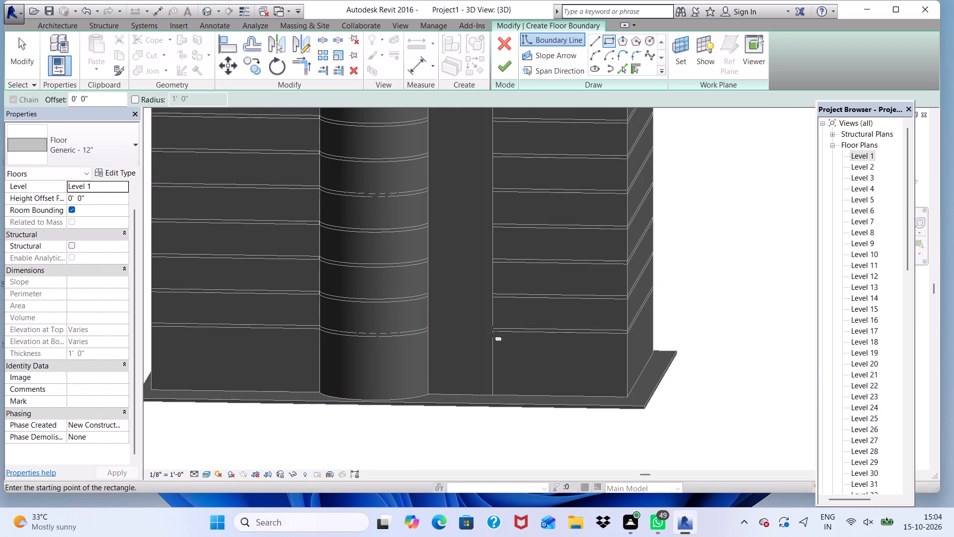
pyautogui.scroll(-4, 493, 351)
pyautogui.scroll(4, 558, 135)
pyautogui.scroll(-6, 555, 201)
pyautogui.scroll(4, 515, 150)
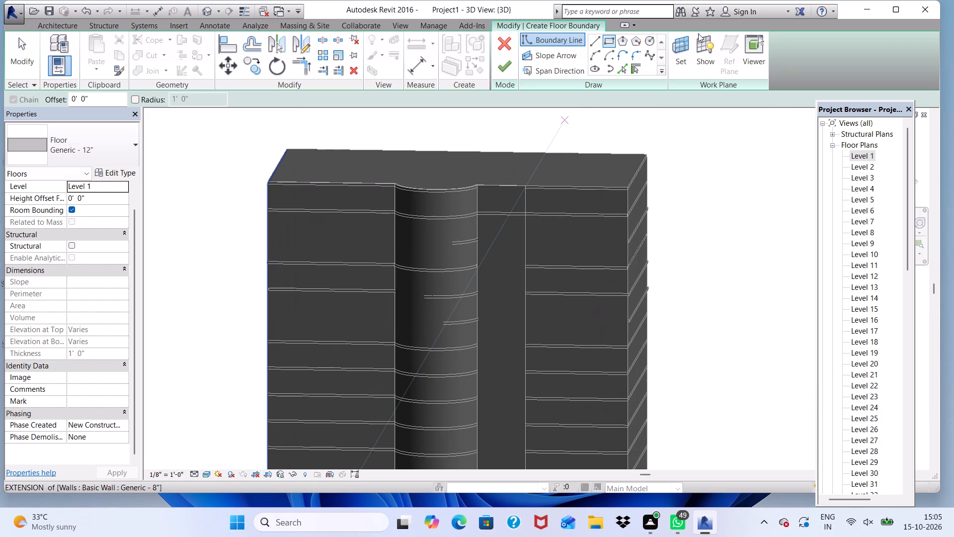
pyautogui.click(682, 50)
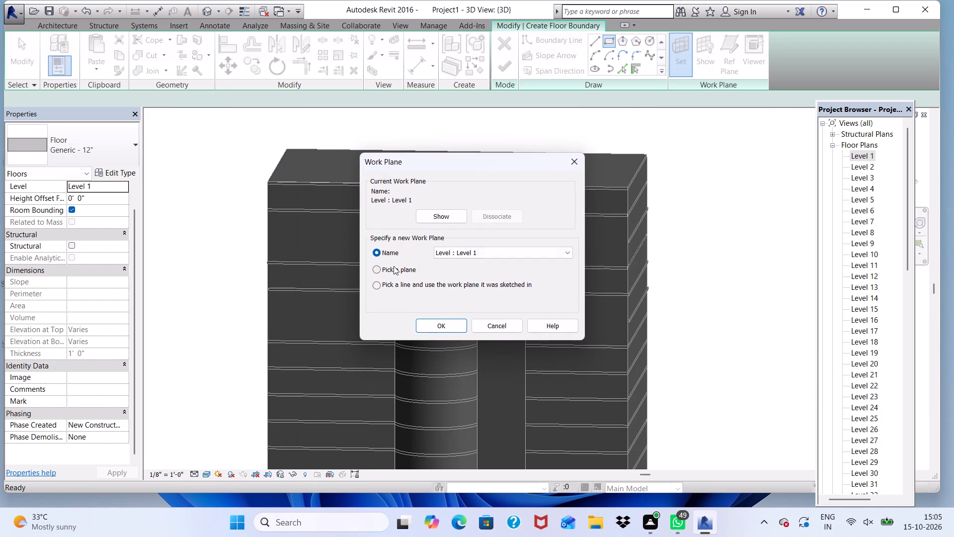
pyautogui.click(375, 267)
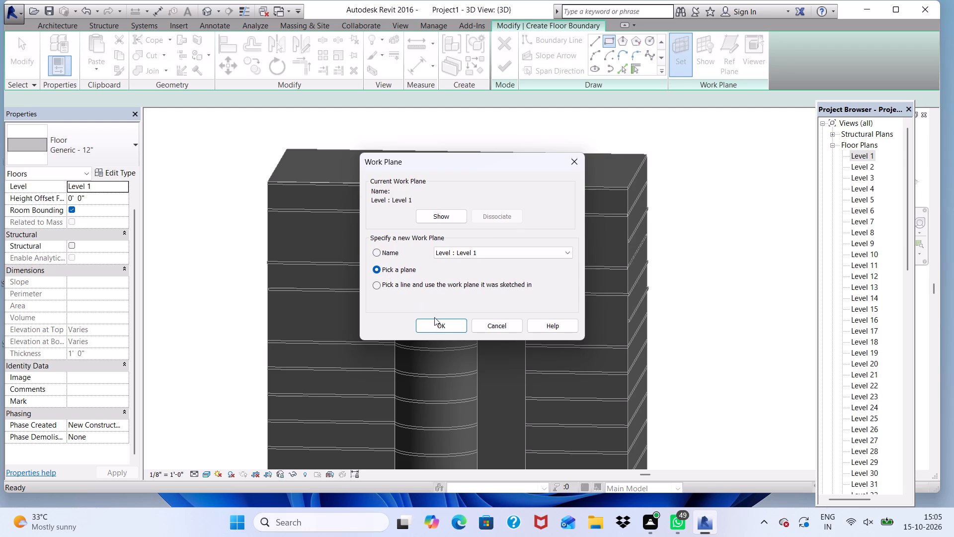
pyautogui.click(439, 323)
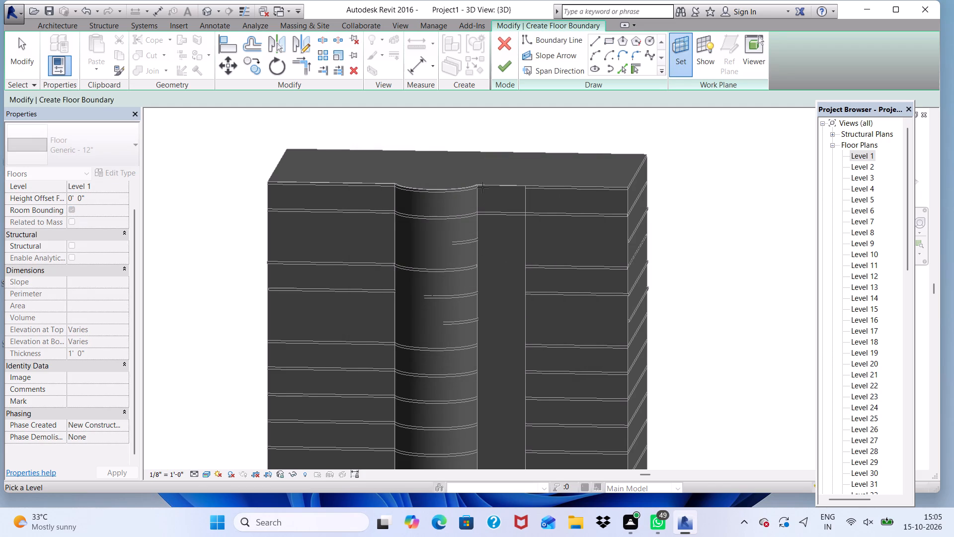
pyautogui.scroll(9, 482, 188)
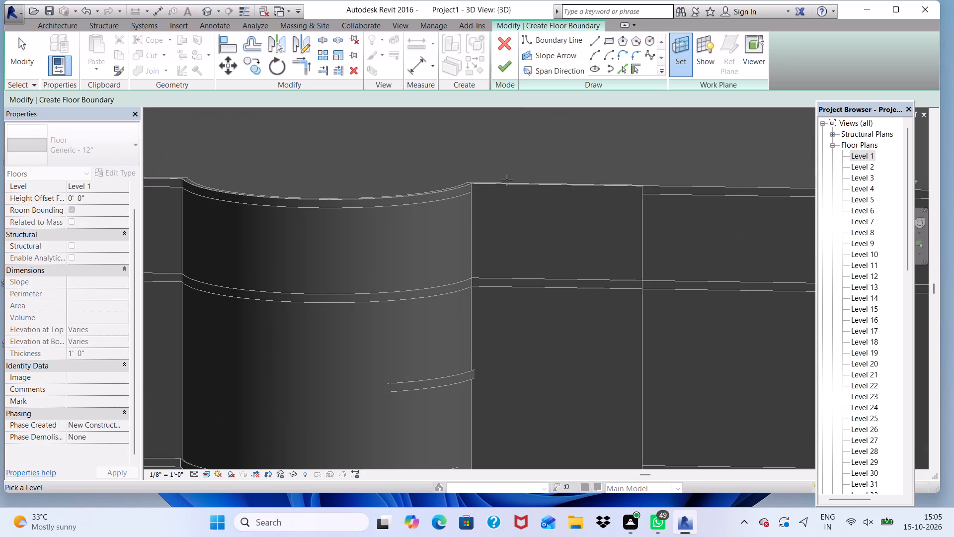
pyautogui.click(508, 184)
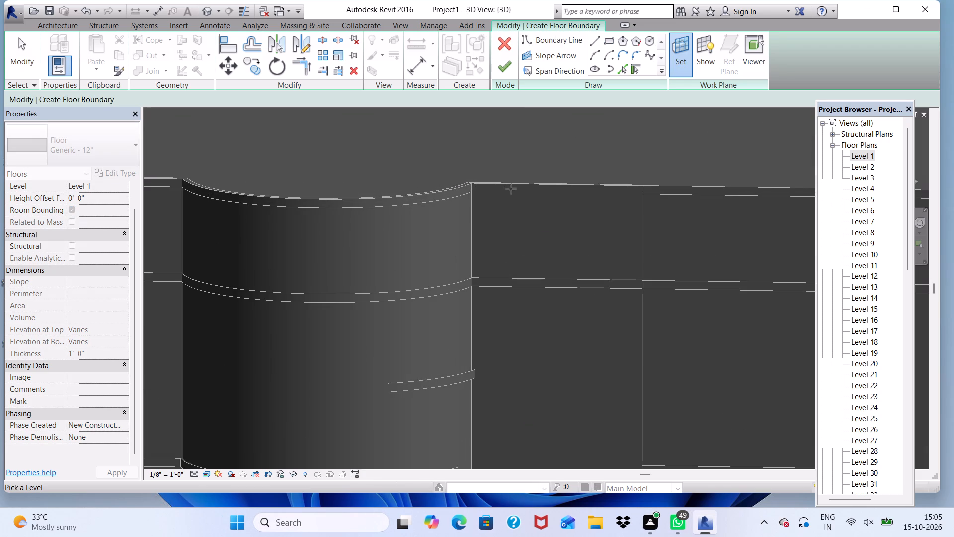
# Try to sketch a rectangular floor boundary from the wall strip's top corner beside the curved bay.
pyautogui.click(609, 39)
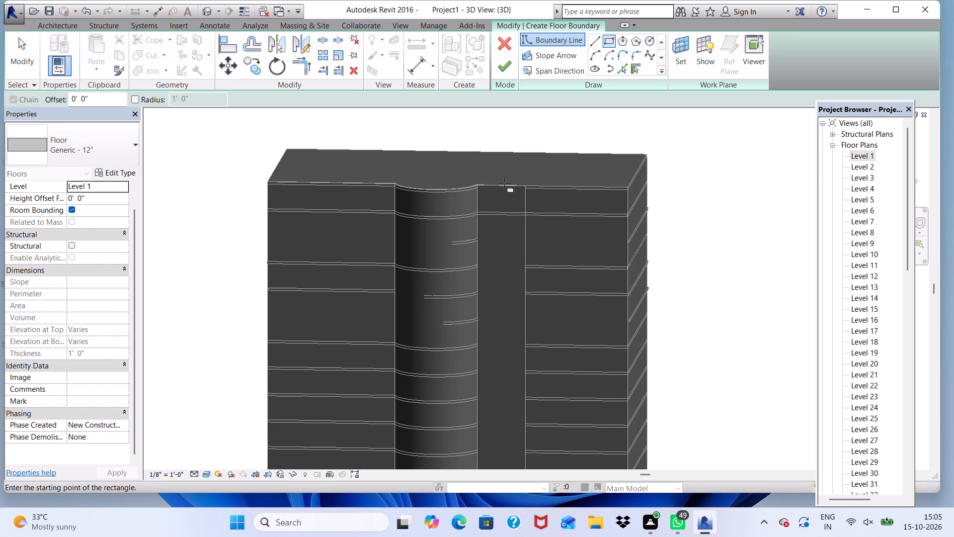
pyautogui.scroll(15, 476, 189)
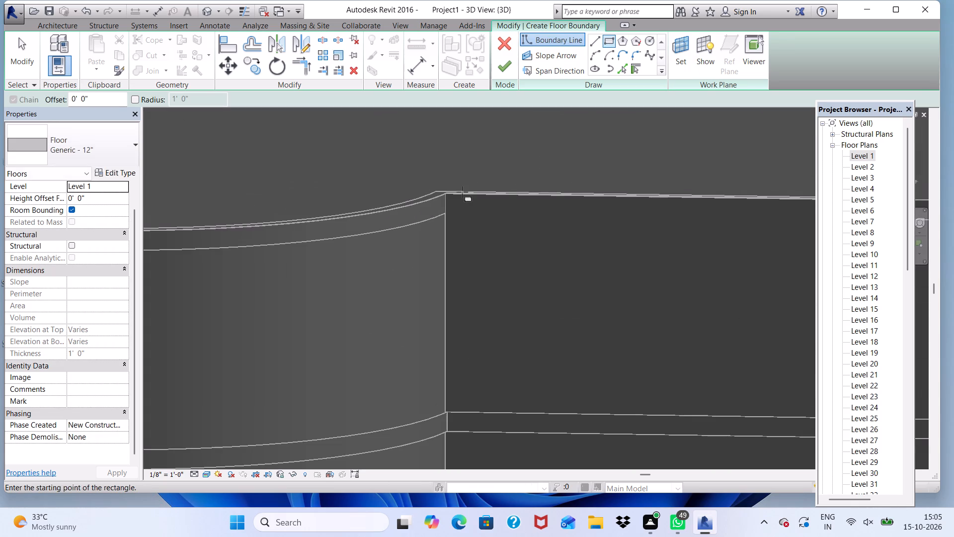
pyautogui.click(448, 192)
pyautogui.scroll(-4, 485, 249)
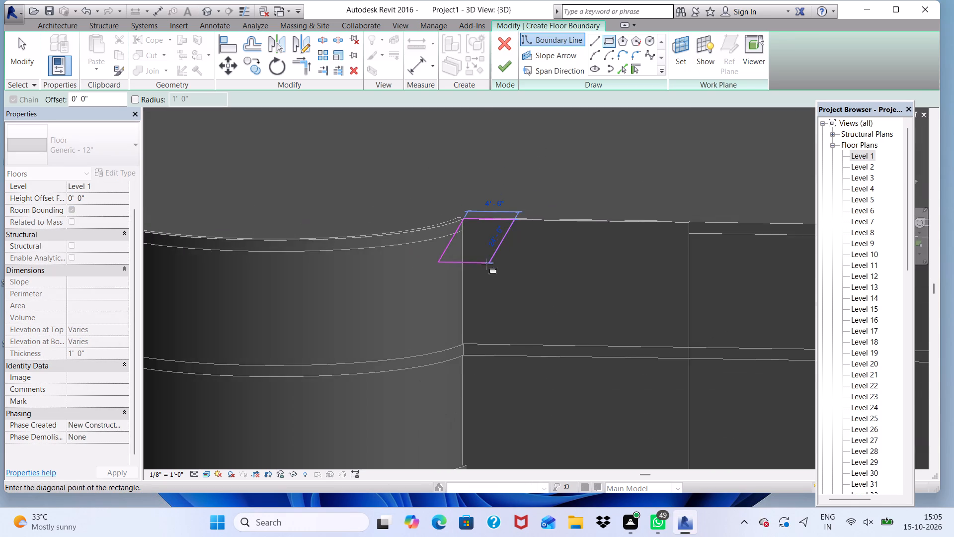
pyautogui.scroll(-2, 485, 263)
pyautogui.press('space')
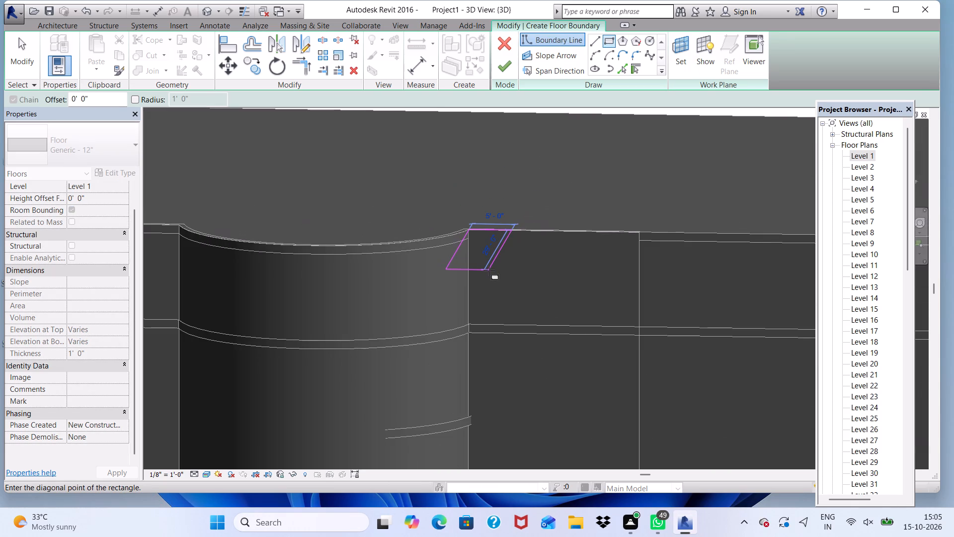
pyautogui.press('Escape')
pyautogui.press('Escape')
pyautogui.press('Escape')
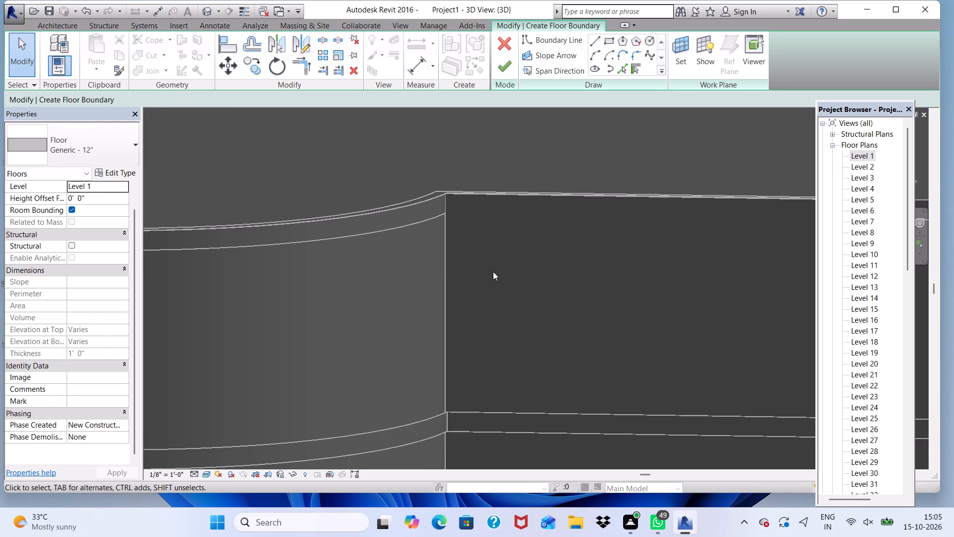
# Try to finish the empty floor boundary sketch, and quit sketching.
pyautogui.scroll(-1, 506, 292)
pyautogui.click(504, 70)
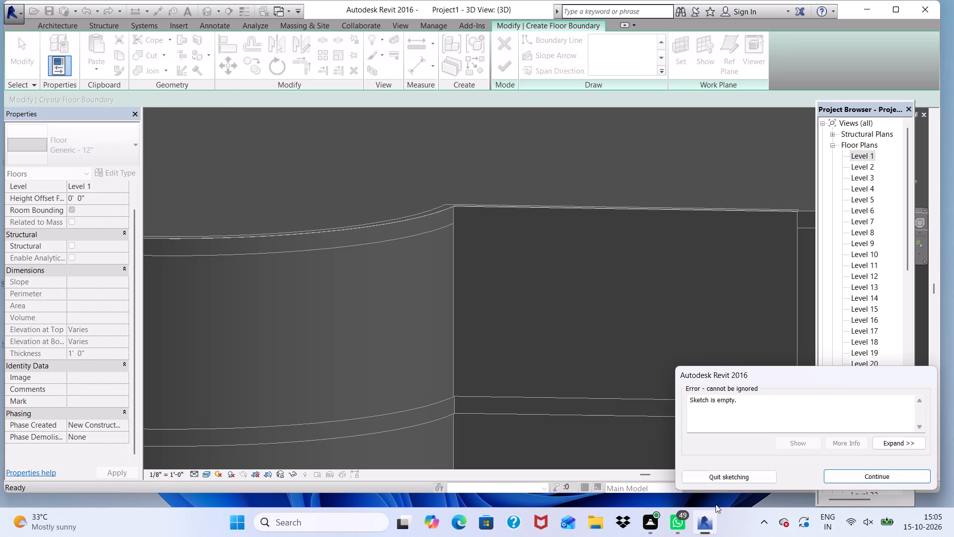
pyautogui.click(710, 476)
# Select the wall strip beside the curved bay and start a new Generic - 12" floor boundary sketch on Level 1.
pyautogui.scroll(-4, 553, 365)
pyautogui.scroll(4, 544, 251)
pyautogui.scroll(-4, 555, 290)
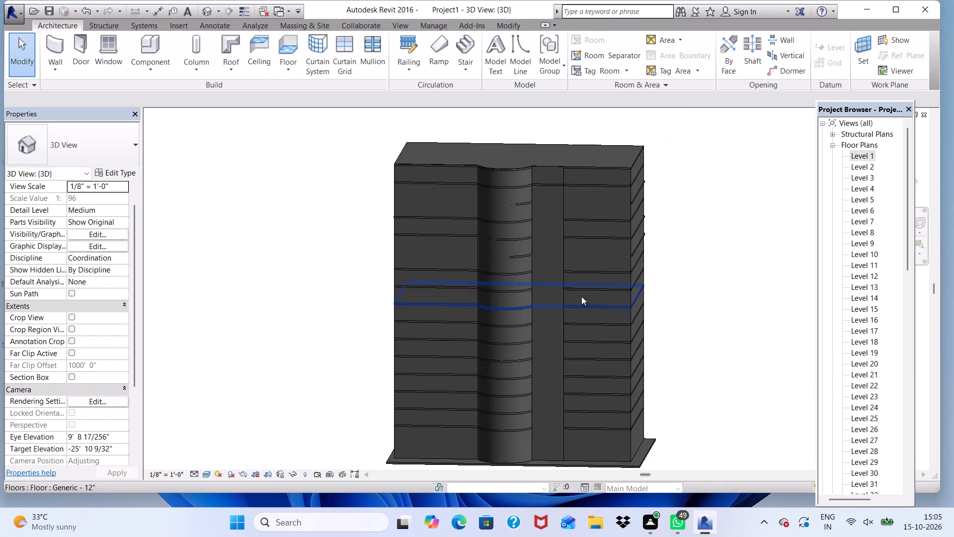
pyautogui.scroll(4, 574, 286)
pyautogui.click(552, 261)
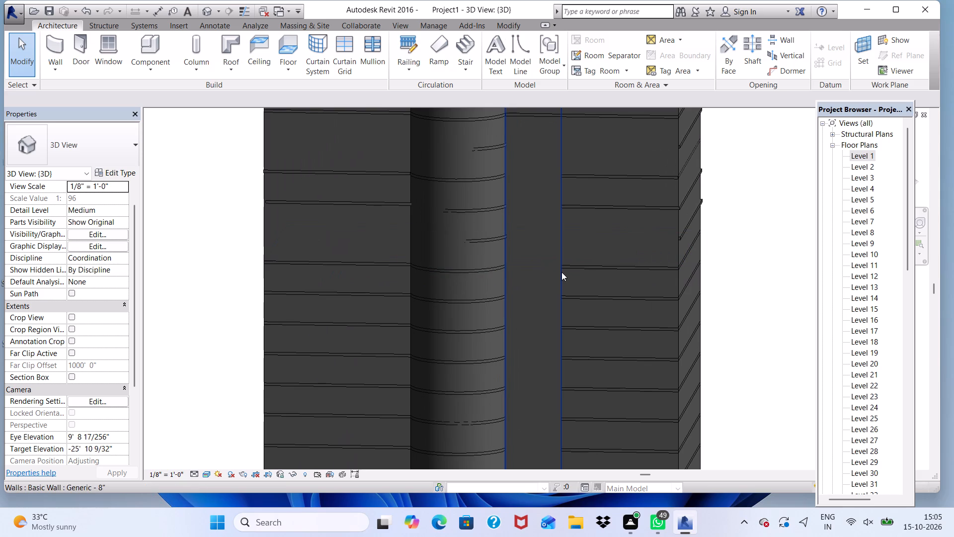
pyautogui.click(561, 272)
pyautogui.scroll(-5, 555, 326)
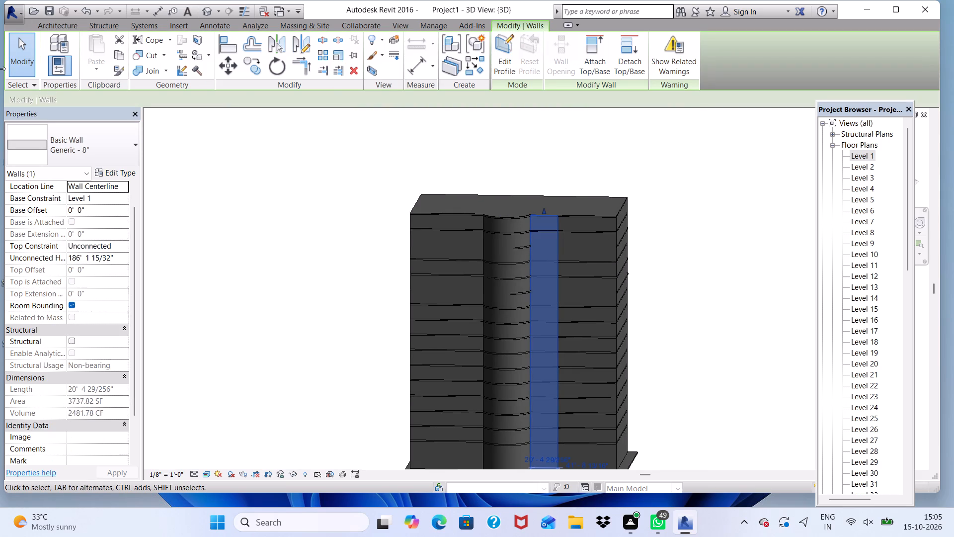
pyautogui.click(58, 23)
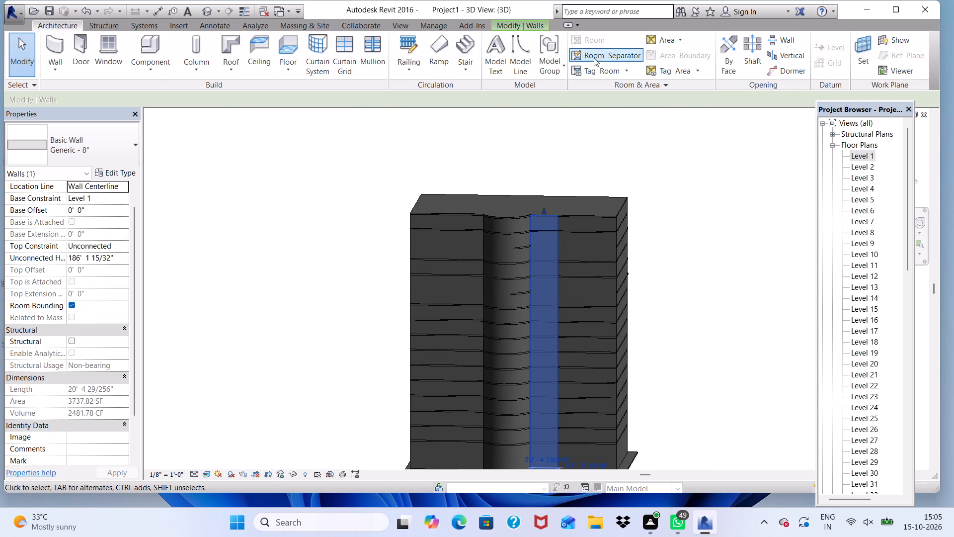
pyautogui.click(292, 50)
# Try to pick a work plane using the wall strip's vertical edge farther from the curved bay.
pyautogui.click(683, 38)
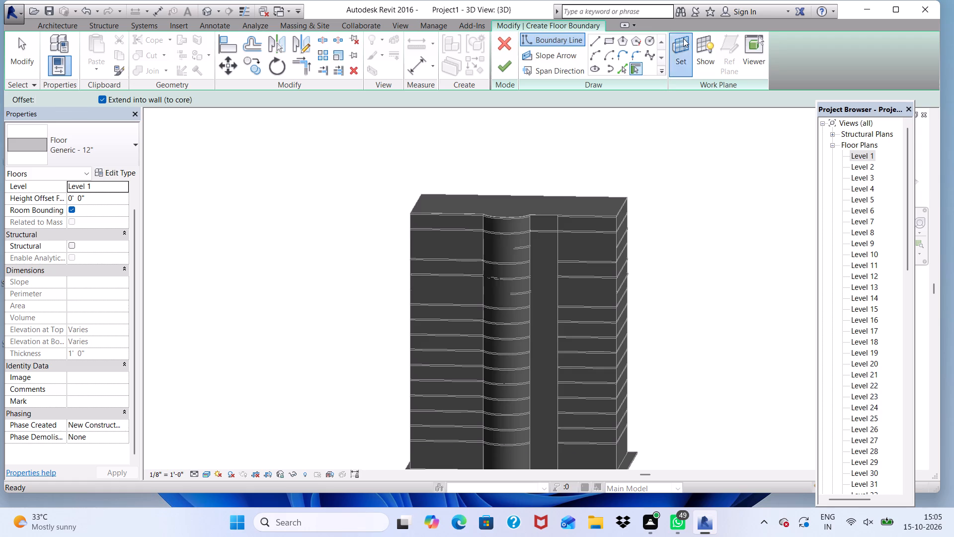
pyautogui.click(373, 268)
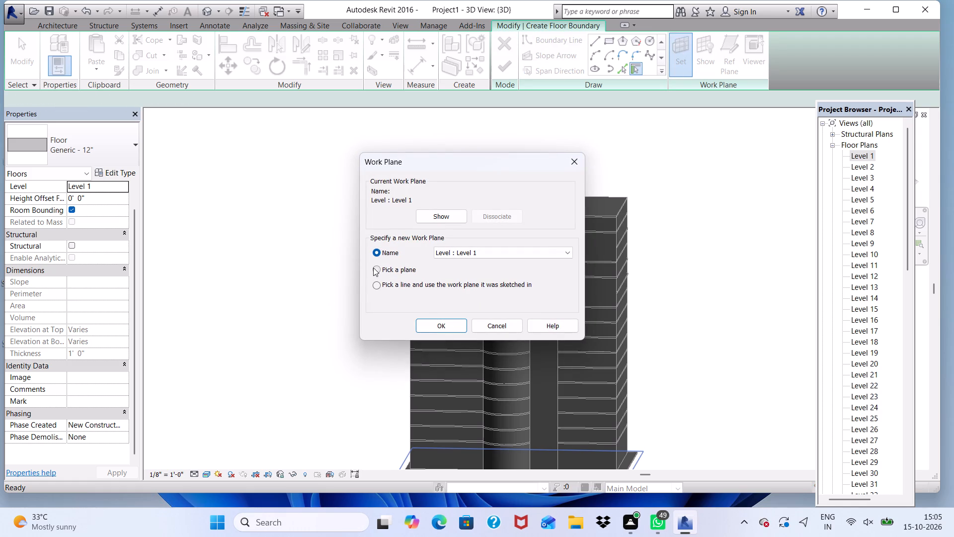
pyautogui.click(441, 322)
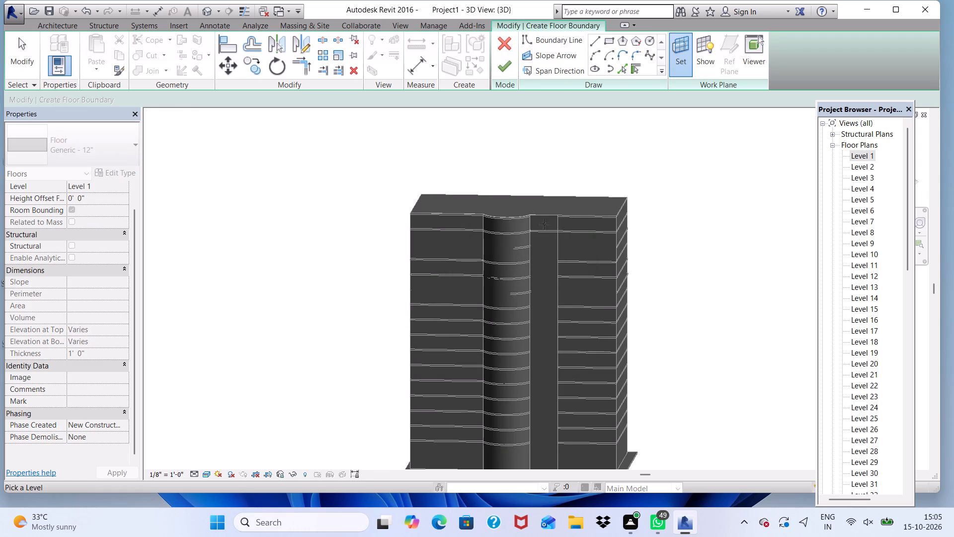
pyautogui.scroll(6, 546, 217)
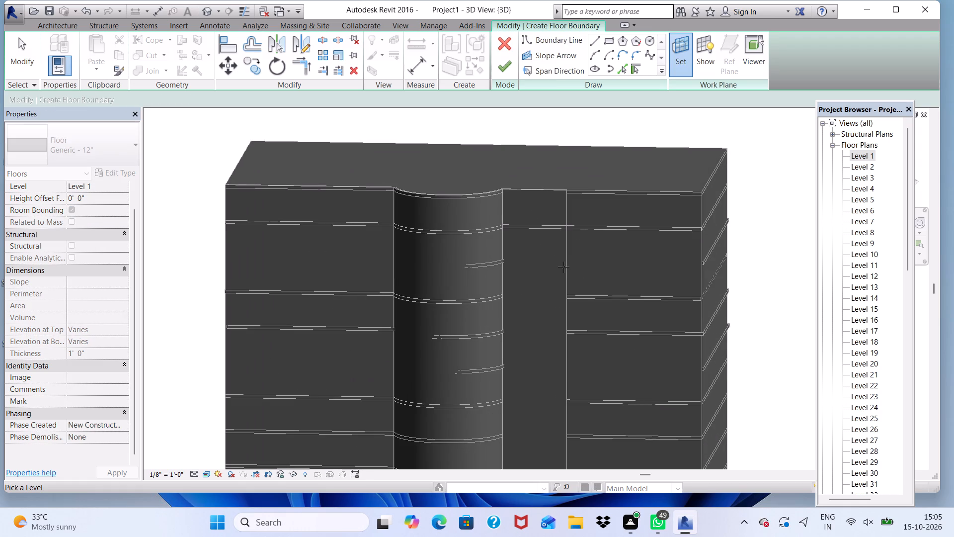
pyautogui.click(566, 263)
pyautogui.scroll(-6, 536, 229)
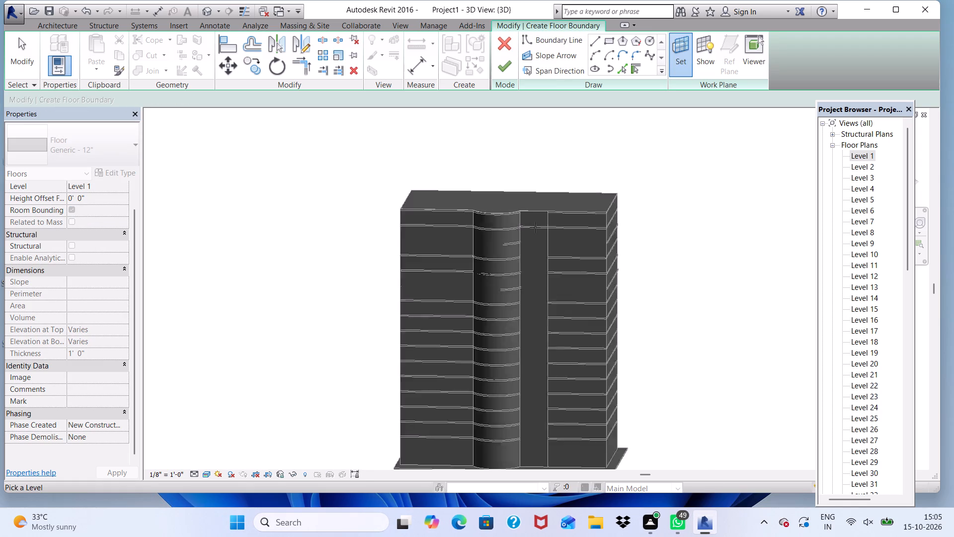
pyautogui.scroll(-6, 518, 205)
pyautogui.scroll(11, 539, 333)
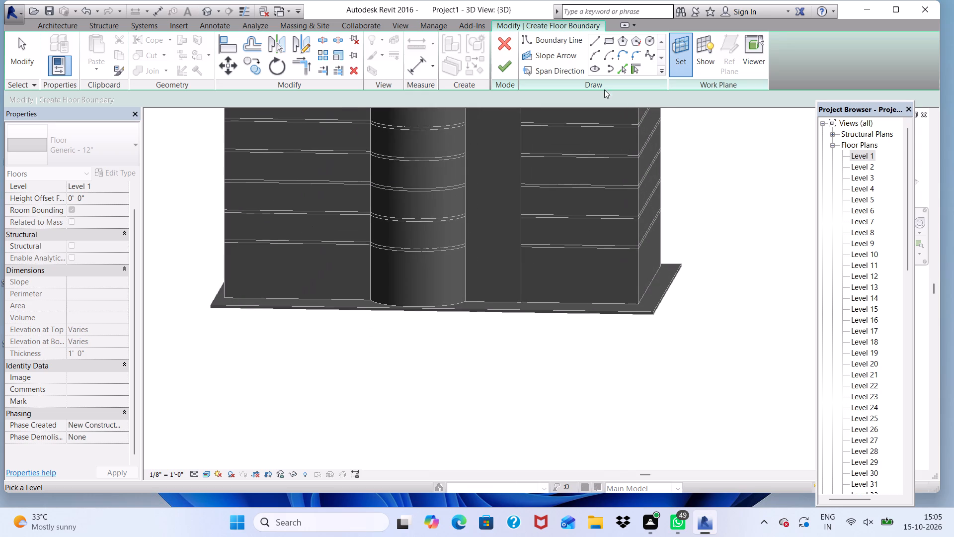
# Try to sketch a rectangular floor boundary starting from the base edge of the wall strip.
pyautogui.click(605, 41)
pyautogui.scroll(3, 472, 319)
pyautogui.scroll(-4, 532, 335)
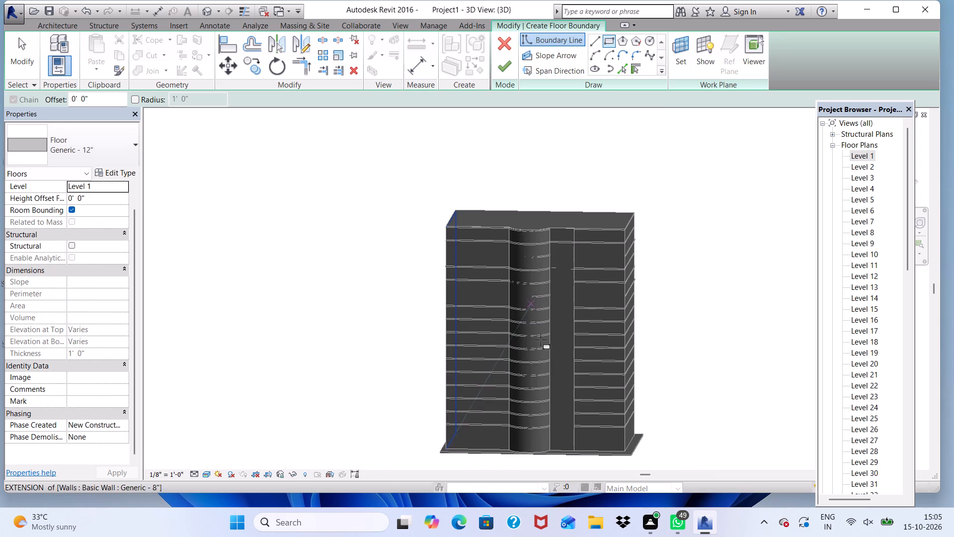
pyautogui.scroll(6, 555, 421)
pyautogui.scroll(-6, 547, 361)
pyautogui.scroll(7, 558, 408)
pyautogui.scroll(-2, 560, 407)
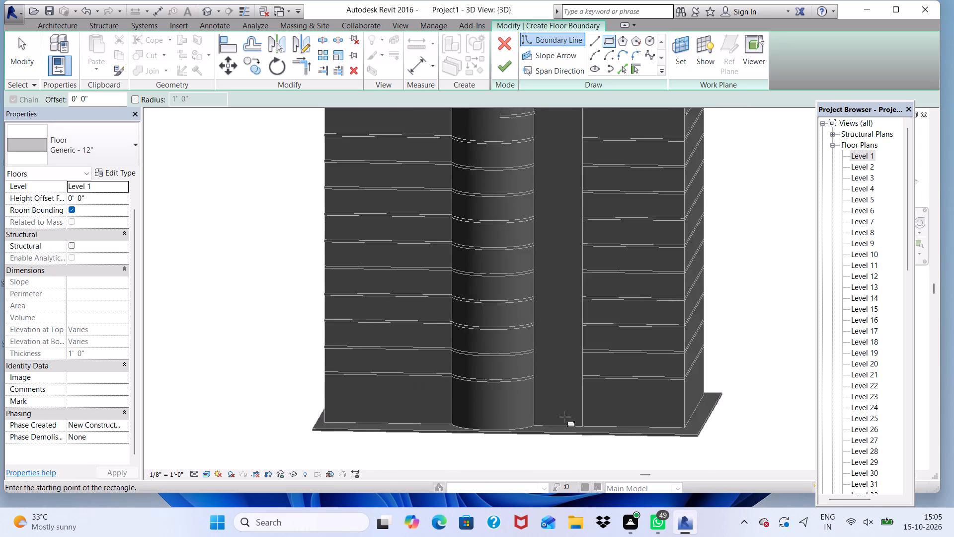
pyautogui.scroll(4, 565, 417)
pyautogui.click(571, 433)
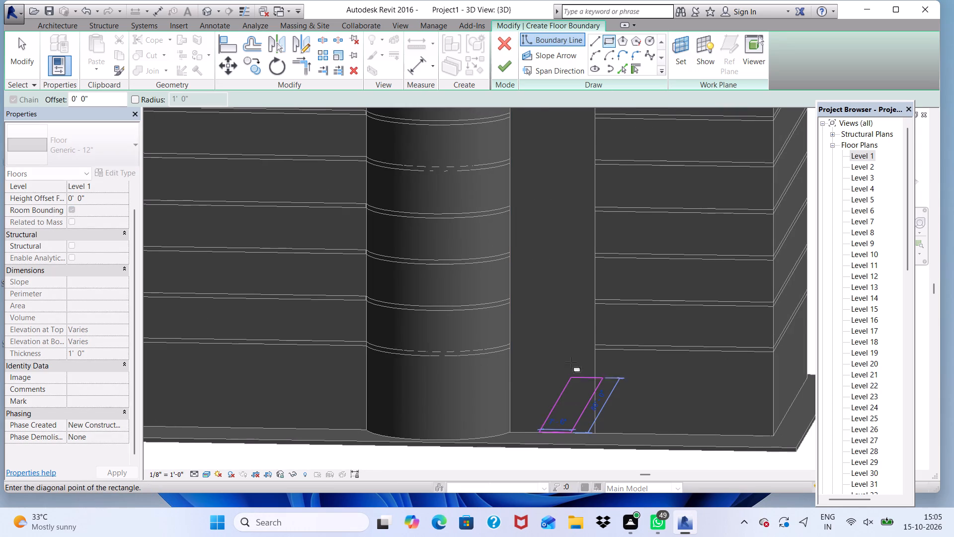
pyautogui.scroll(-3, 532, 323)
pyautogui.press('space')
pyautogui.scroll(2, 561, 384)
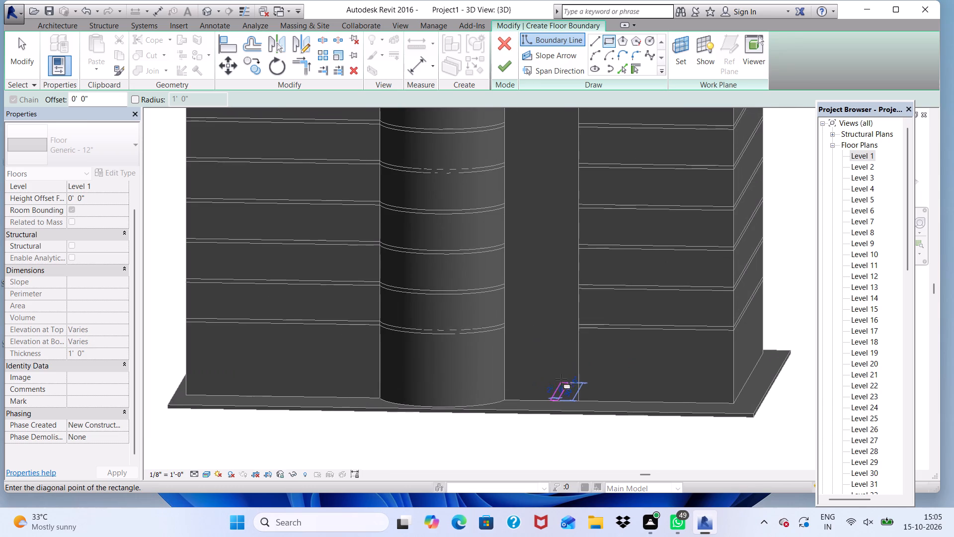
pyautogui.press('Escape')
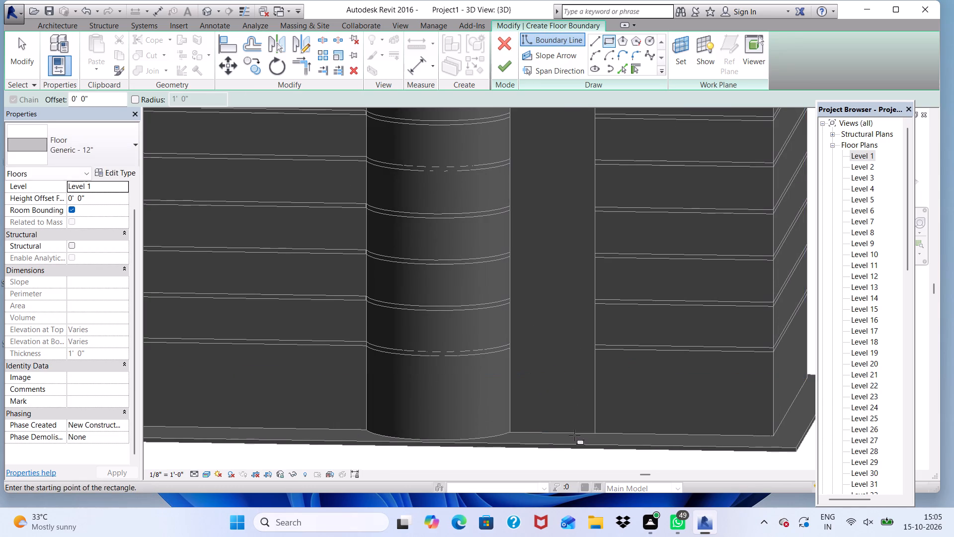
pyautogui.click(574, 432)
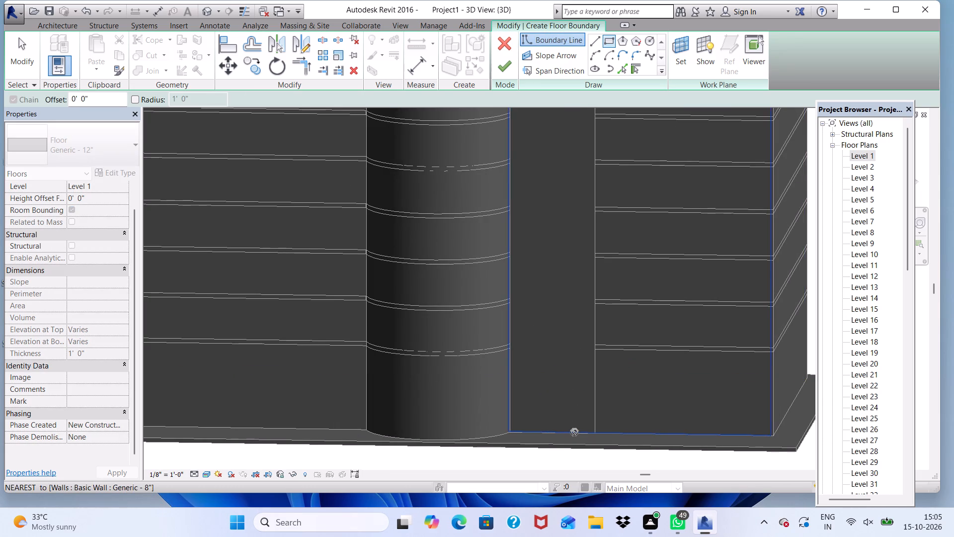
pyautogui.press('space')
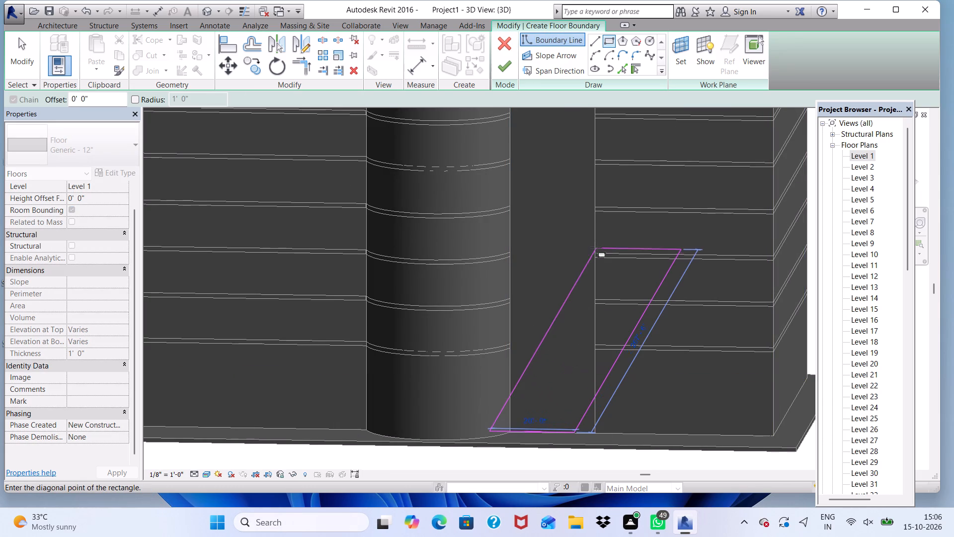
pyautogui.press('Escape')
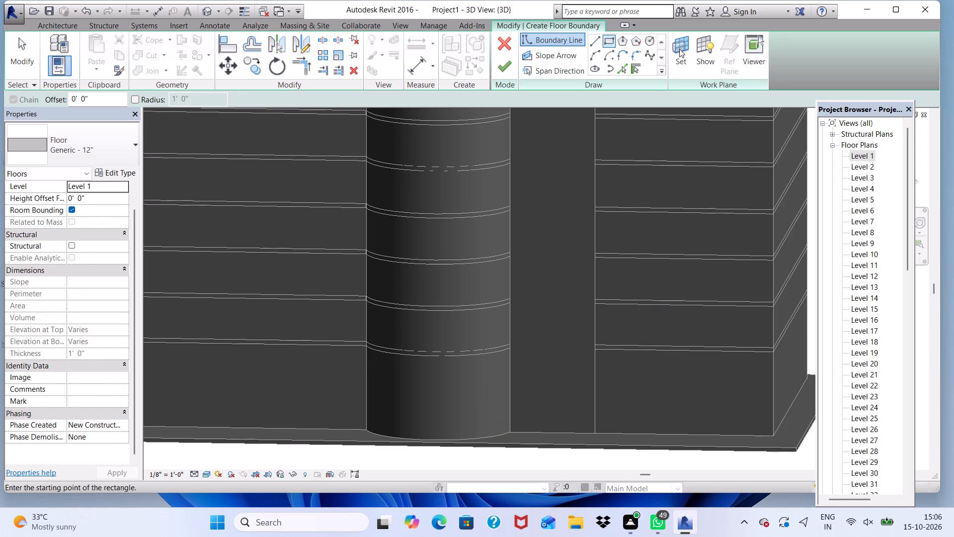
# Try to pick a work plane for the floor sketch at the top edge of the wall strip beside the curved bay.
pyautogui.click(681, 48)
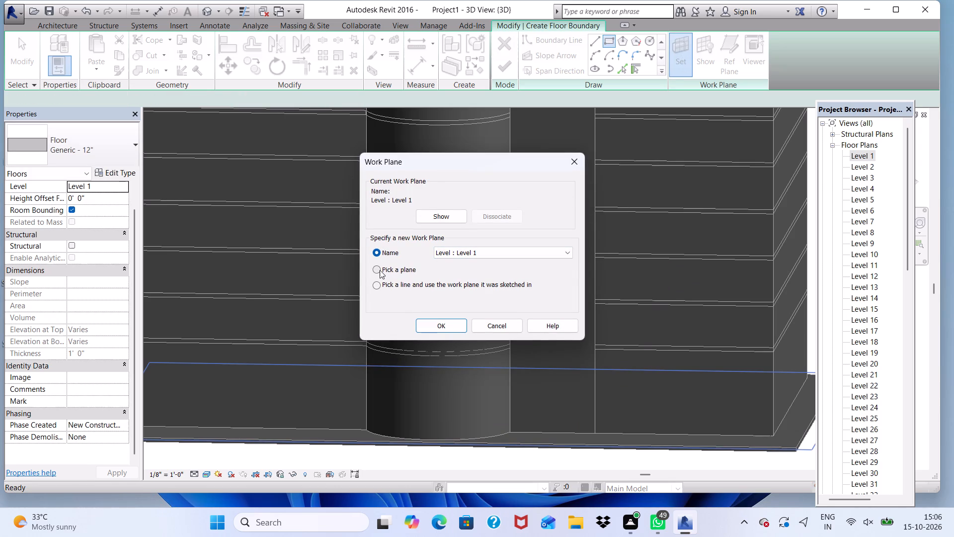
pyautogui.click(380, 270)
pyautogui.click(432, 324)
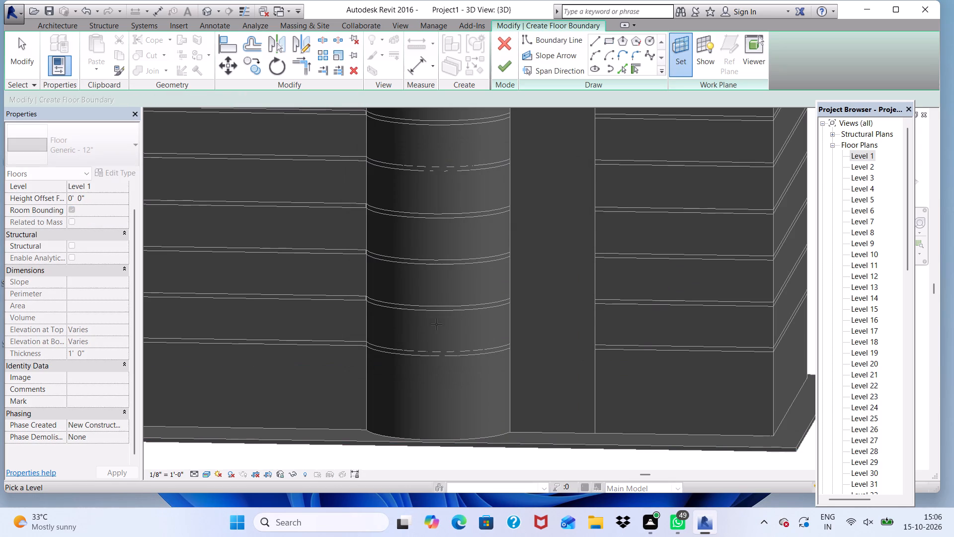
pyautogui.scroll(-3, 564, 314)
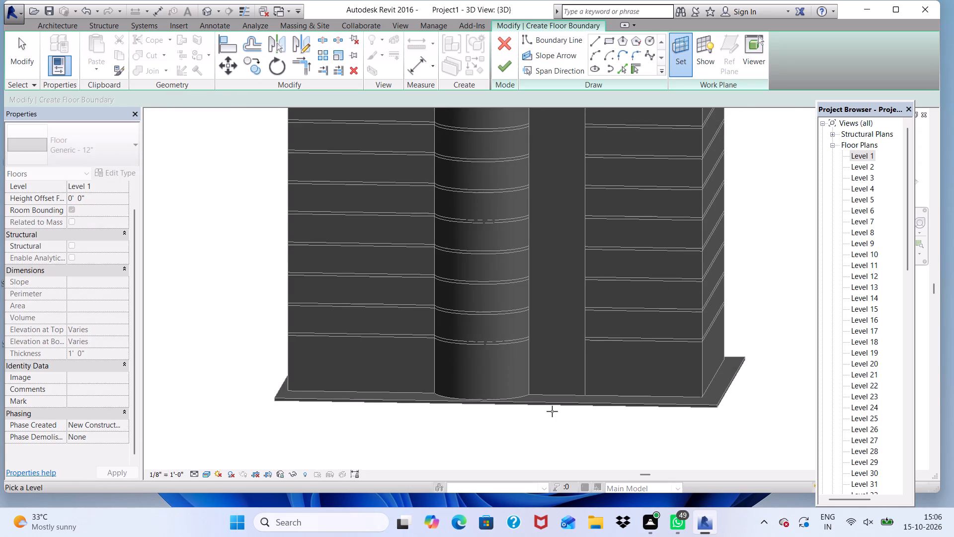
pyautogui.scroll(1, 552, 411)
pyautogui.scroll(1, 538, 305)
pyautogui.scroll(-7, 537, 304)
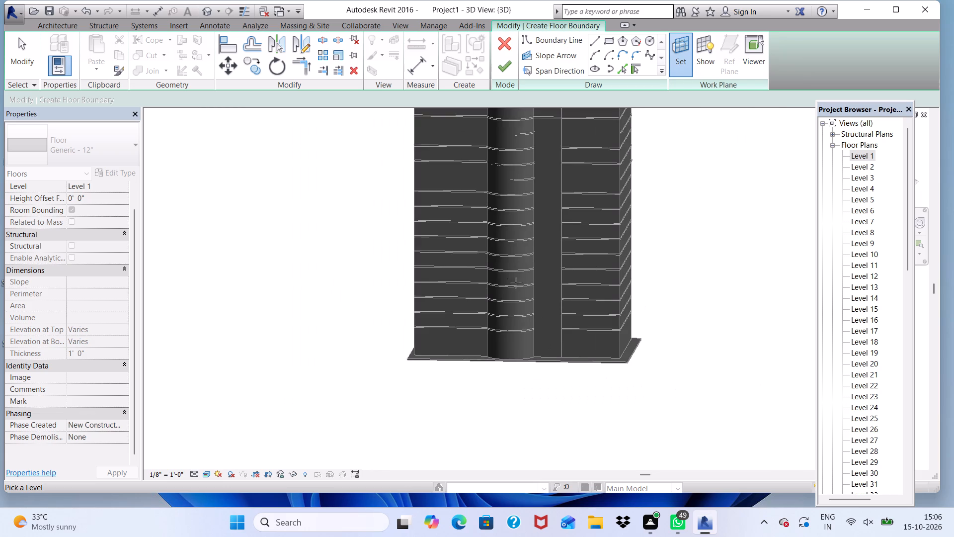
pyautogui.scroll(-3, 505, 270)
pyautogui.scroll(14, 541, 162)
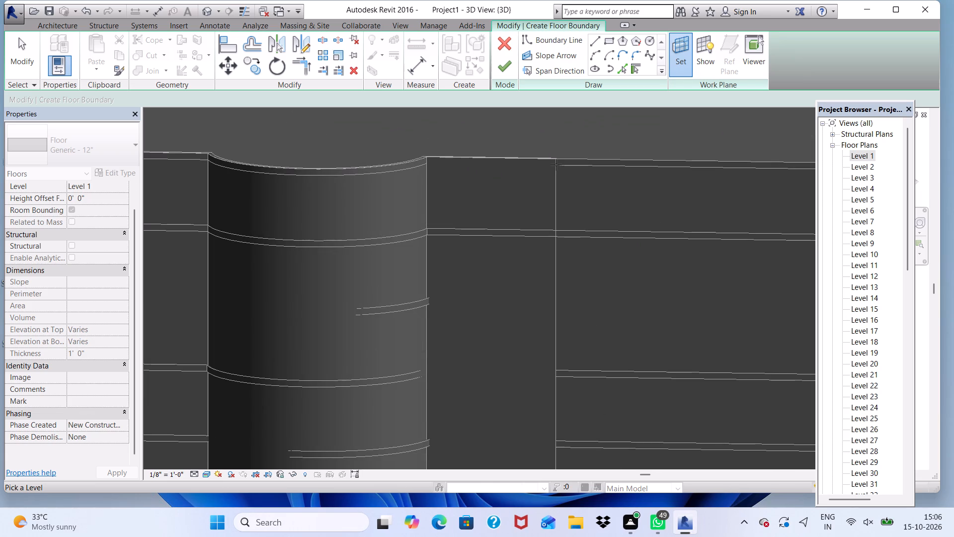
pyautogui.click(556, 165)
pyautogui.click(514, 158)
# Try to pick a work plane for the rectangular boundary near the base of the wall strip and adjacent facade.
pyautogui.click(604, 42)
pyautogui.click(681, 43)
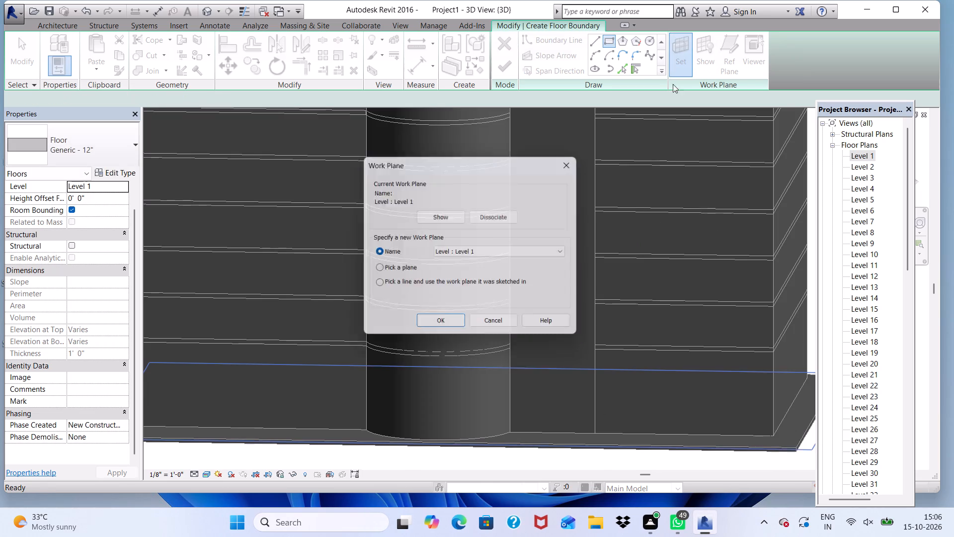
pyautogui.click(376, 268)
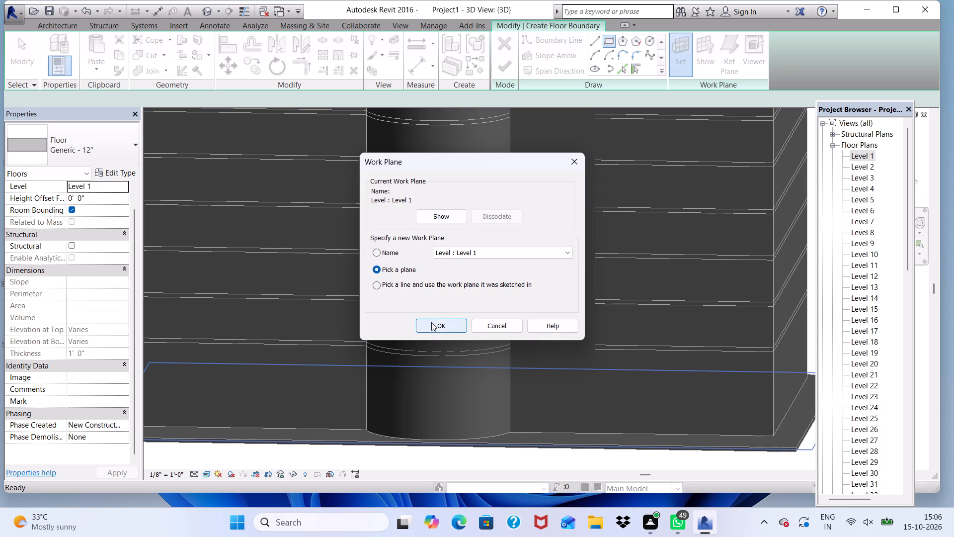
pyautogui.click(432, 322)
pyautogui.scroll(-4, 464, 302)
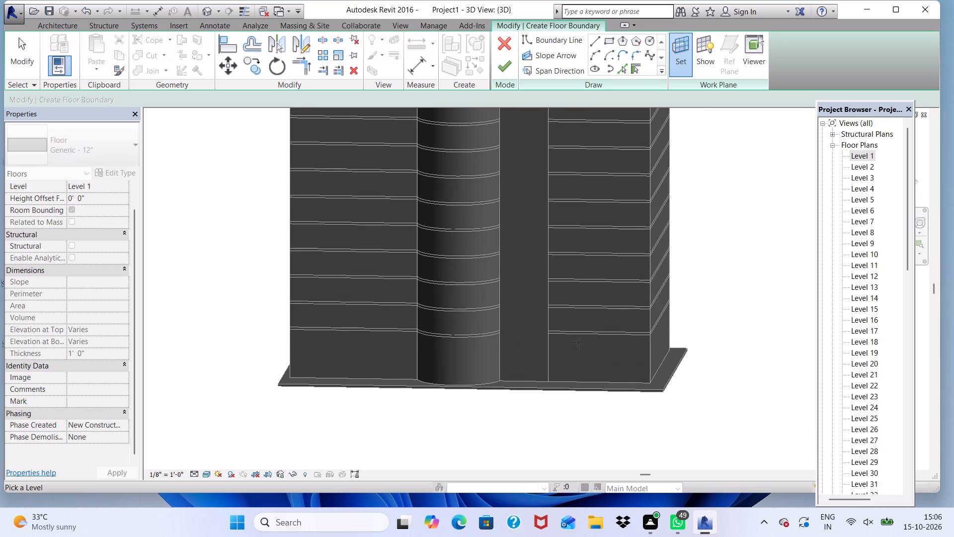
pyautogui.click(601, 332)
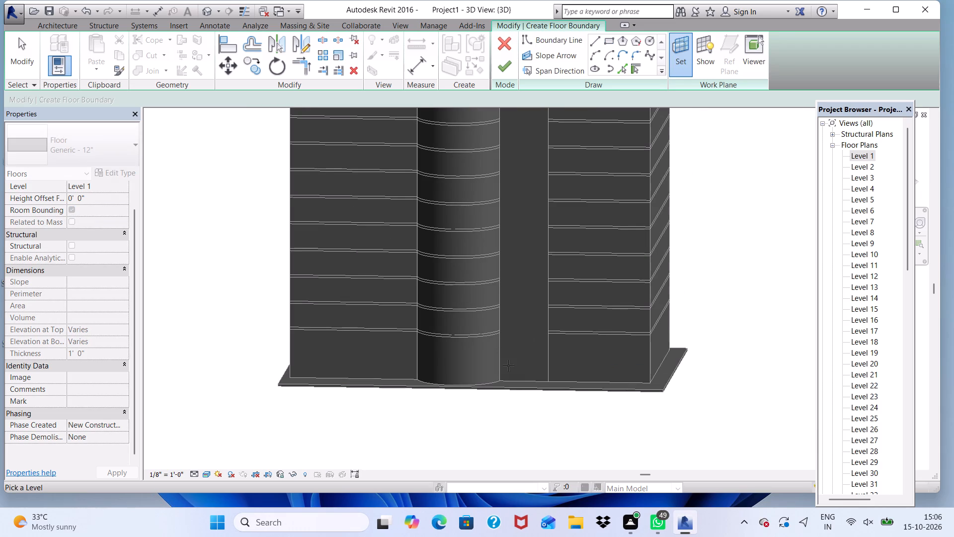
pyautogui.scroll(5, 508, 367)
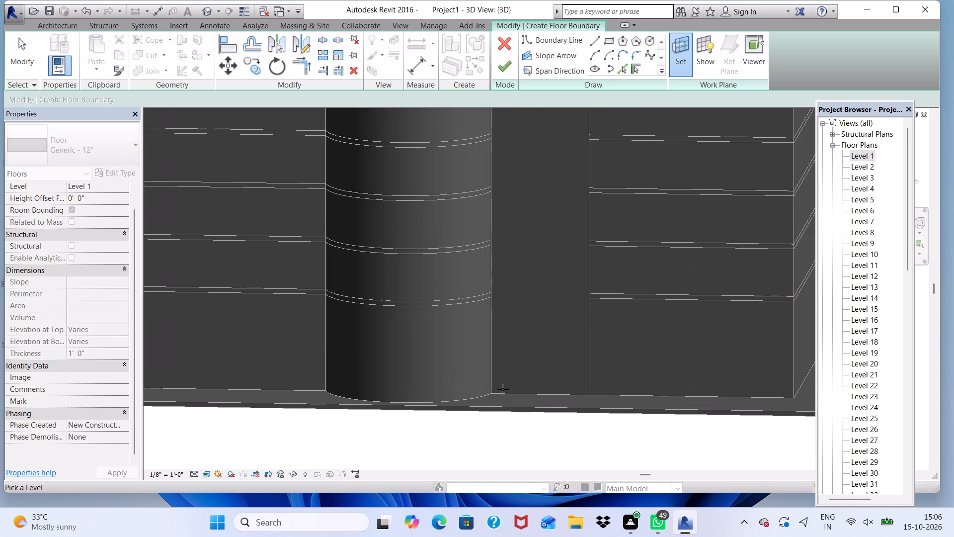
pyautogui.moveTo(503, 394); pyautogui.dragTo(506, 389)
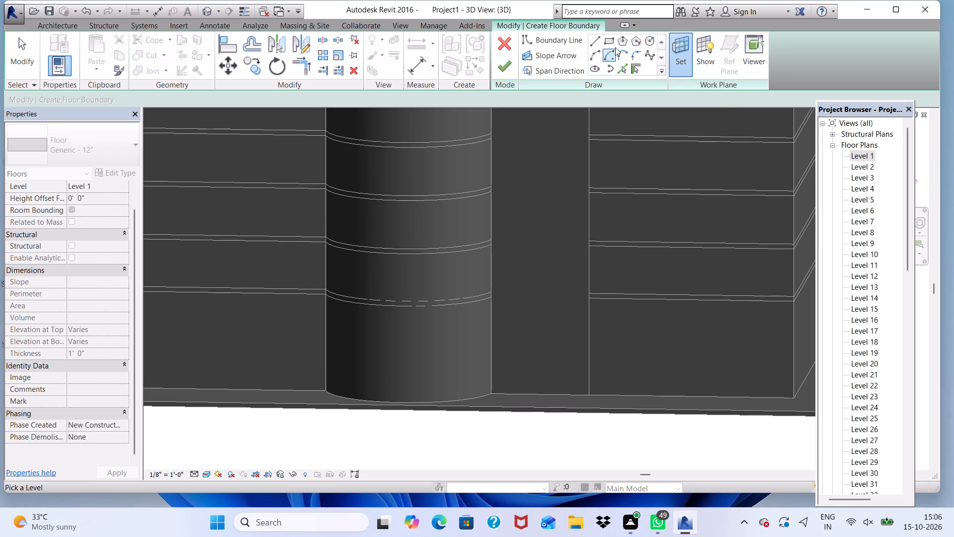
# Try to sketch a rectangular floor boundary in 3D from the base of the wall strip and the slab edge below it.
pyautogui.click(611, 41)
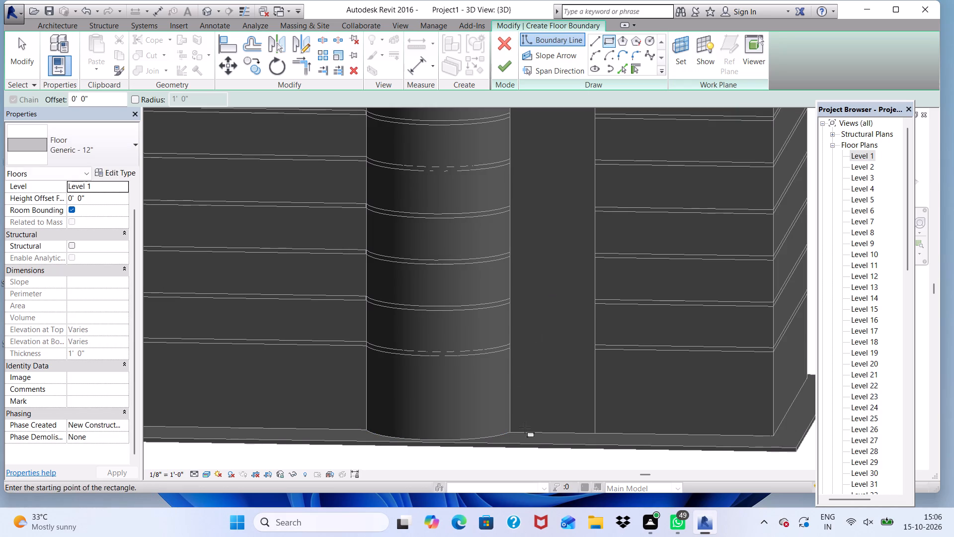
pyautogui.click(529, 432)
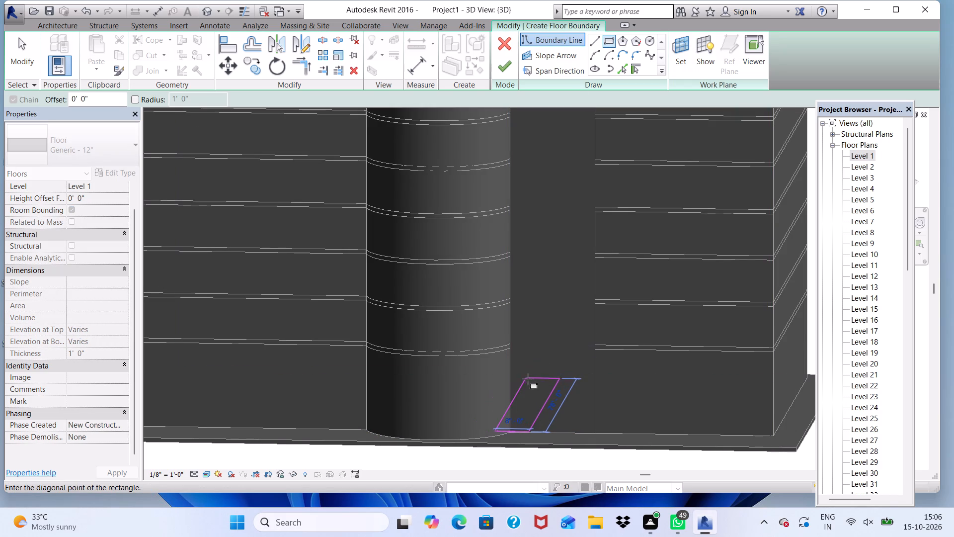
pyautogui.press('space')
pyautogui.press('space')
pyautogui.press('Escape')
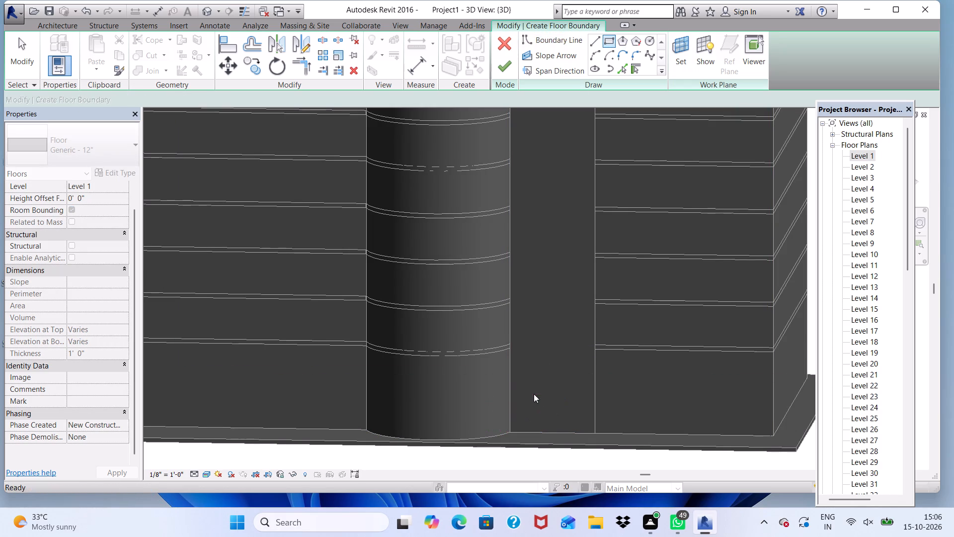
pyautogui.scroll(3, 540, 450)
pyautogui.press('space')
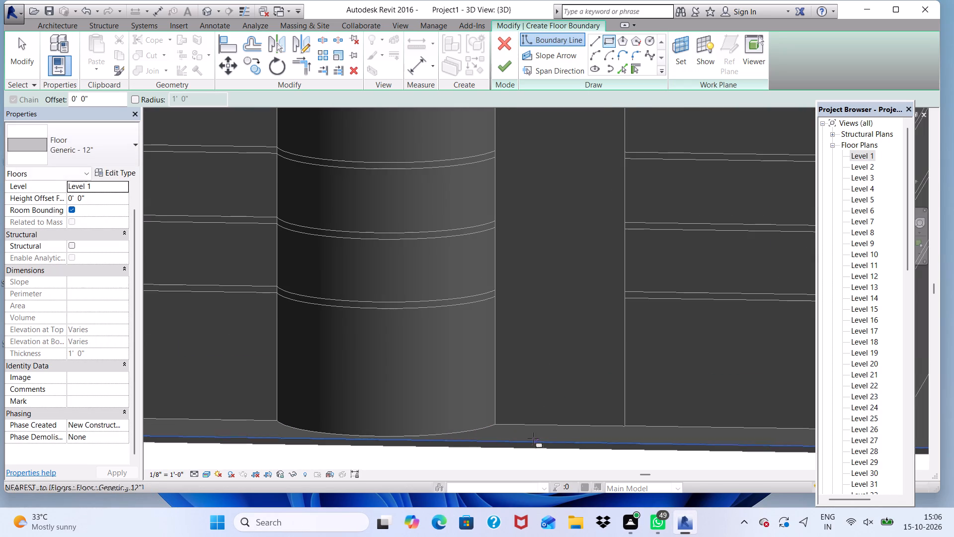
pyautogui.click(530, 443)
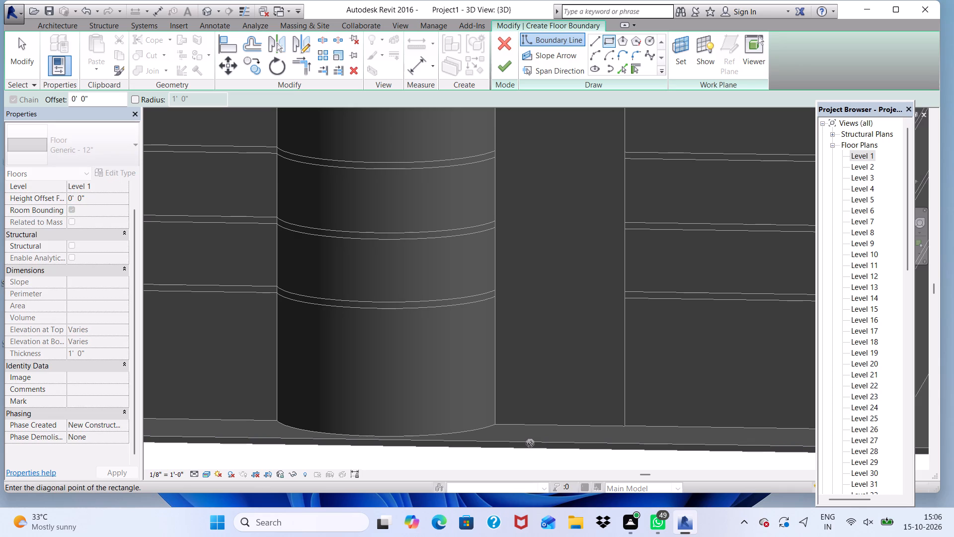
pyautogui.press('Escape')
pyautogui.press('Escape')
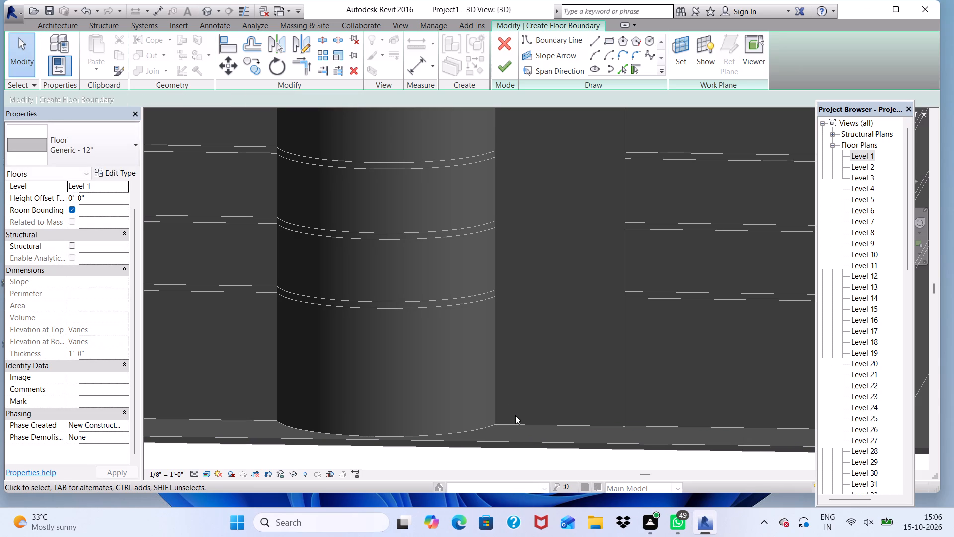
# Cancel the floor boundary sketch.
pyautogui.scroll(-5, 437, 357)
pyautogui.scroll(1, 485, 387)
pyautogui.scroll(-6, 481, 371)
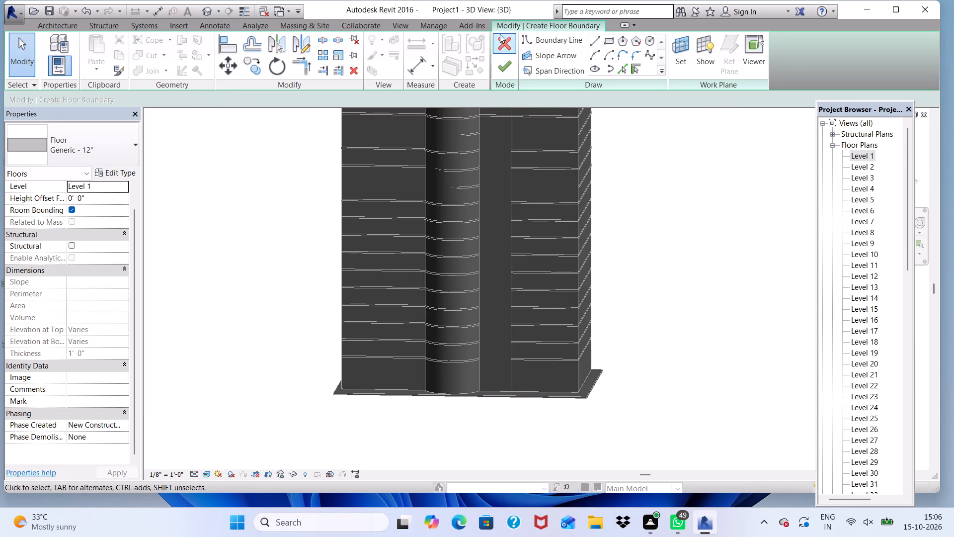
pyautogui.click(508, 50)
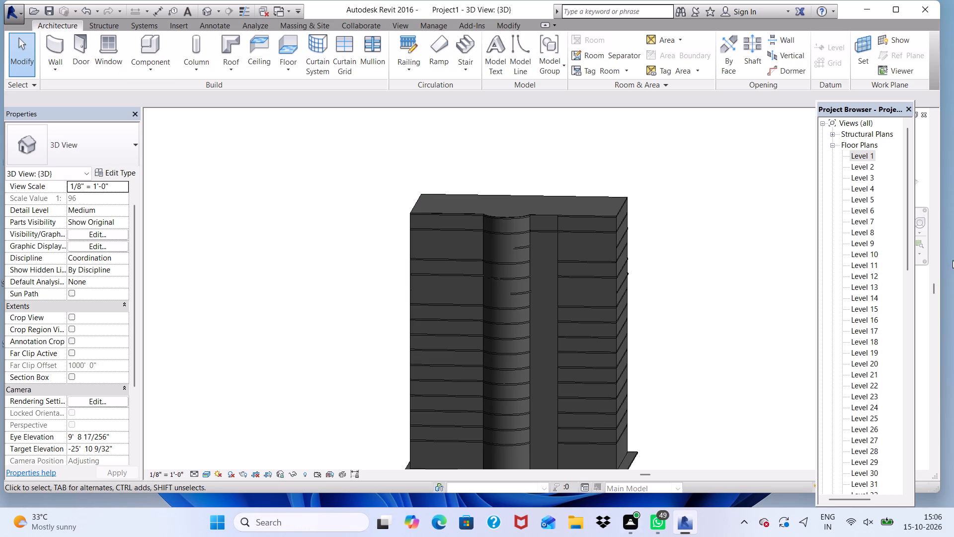
# Open the Level 1 floor plan and locate the short wall strip where the curved bay meets the straight wall.
pyautogui.doubleClick(865, 153)
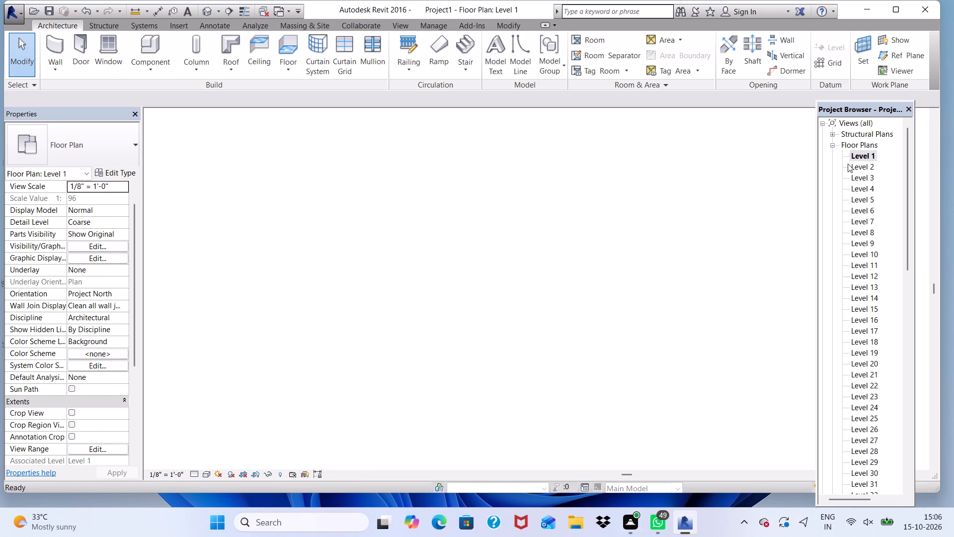
pyautogui.scroll(-9, 551, 265)
pyautogui.scroll(10, 499, 292)
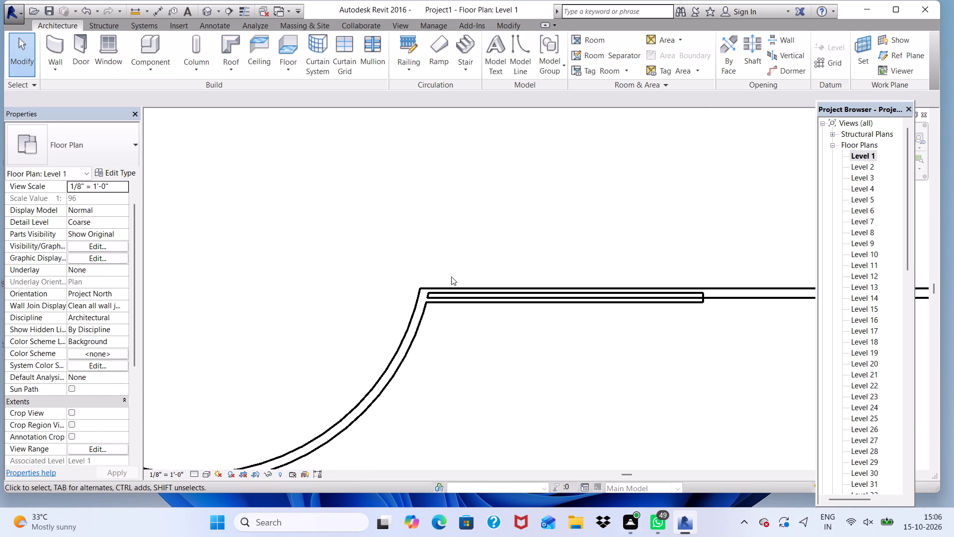
pyautogui.scroll(4, 470, 309)
pyautogui.scroll(10, 407, 286)
pyautogui.scroll(-2, 275, 298)
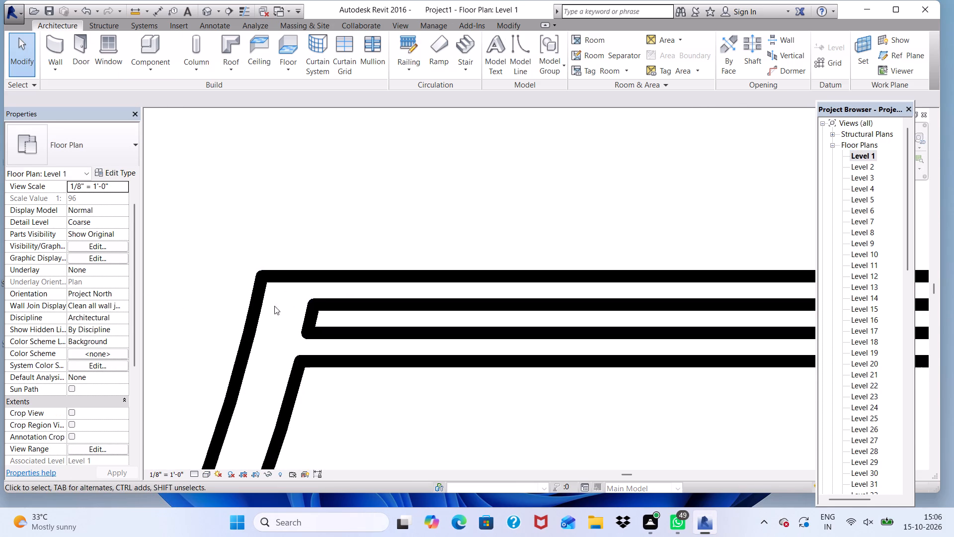
pyautogui.scroll(-8, 274, 306)
pyautogui.scroll(-5, 305, 360)
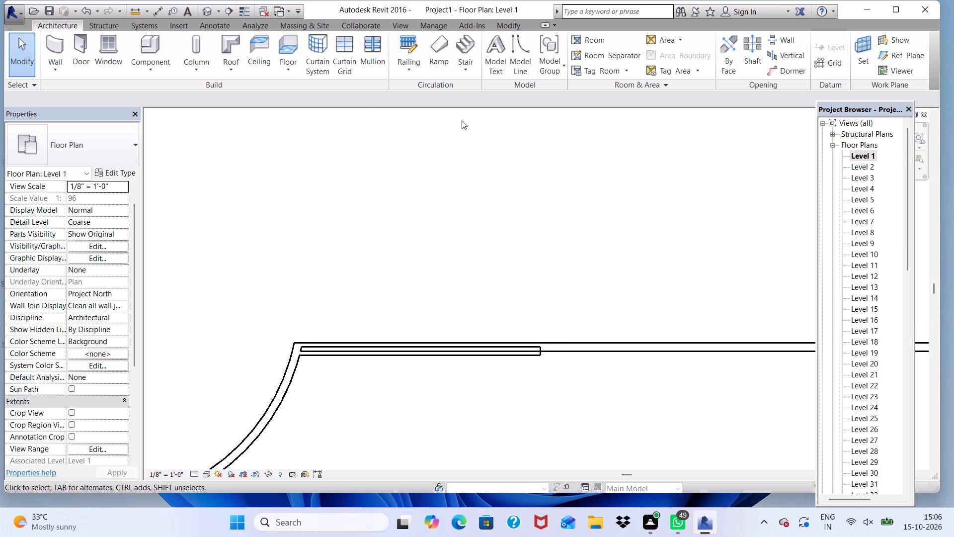
# Create a Generic - 12" floor on Level 1 with a rectangular boundary about 20'-6" by 1'-0" over the wall strip.
pyautogui.click(291, 44)
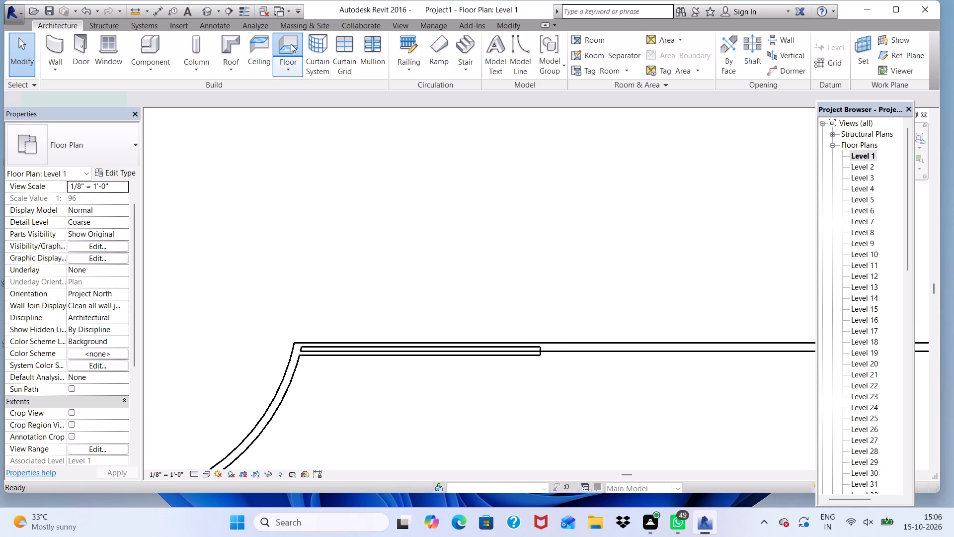
pyautogui.click(603, 38)
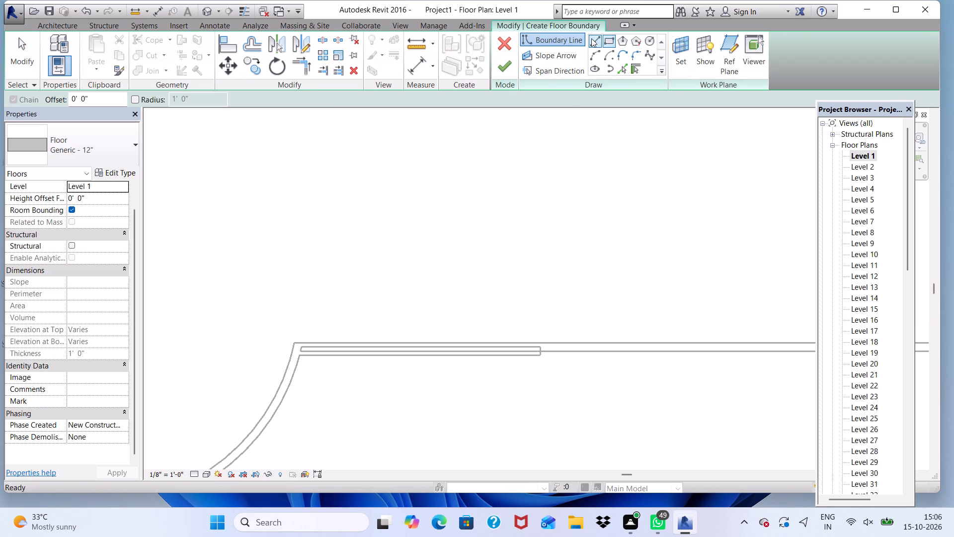
pyautogui.scroll(5, 273, 368)
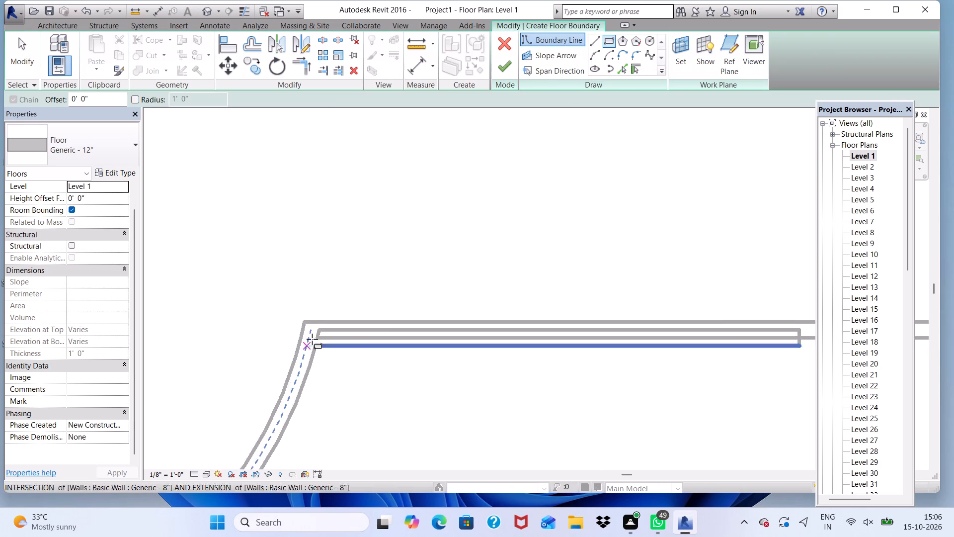
pyautogui.click(305, 321)
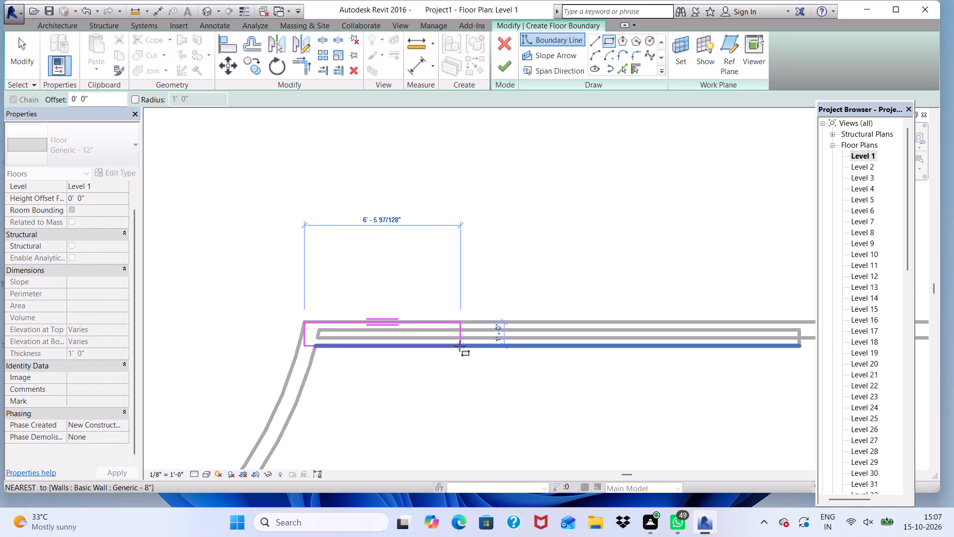
pyautogui.scroll(-4, 460, 346)
pyautogui.scroll(1, 545, 354)
pyautogui.scroll(2, 671, 341)
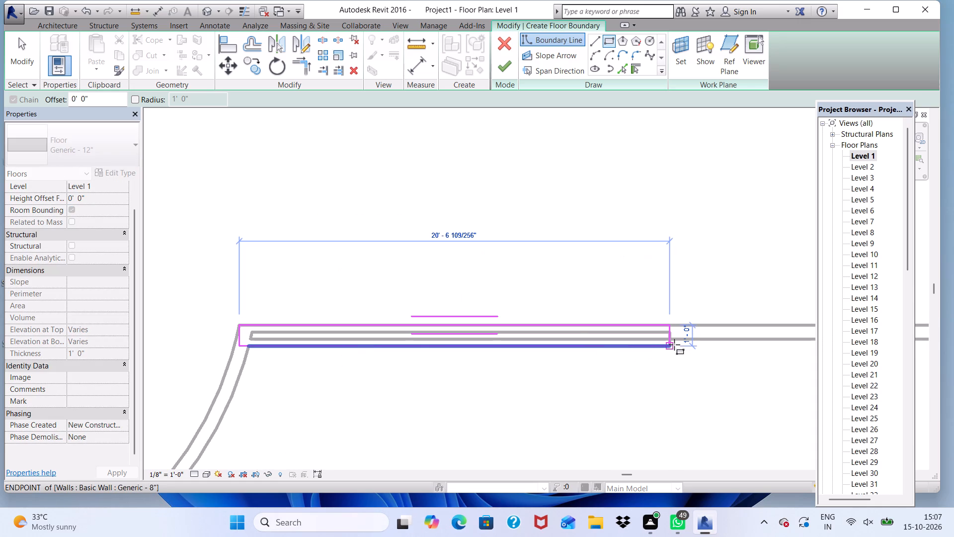
pyautogui.click(674, 345)
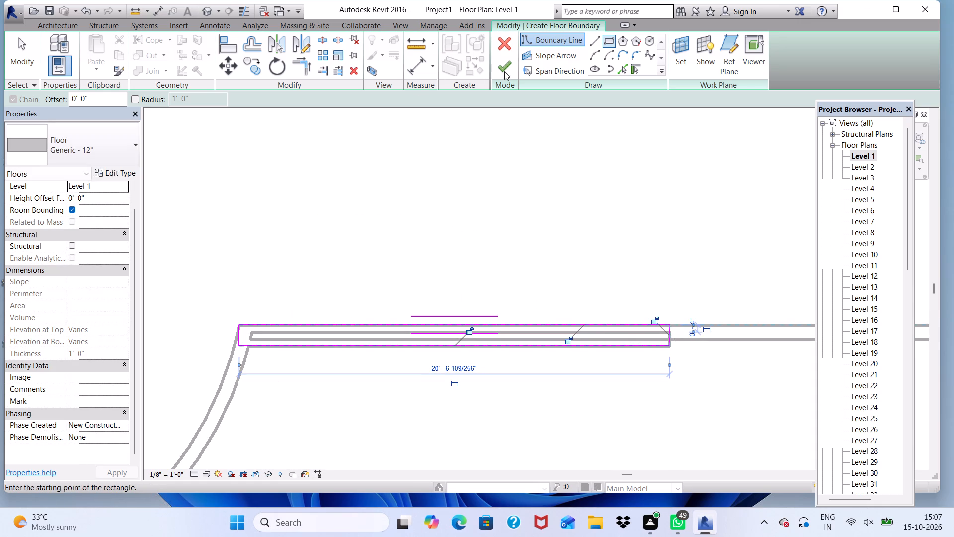
pyautogui.click(504, 71)
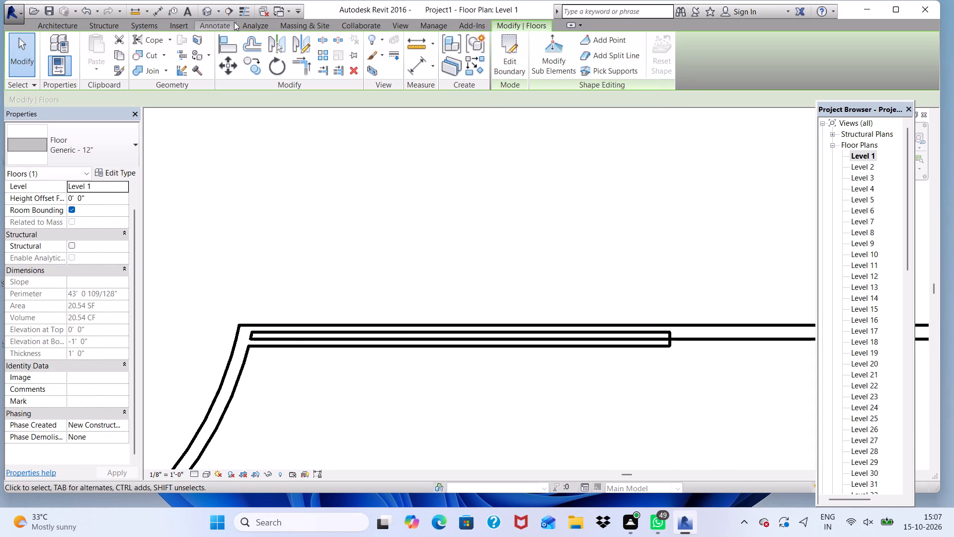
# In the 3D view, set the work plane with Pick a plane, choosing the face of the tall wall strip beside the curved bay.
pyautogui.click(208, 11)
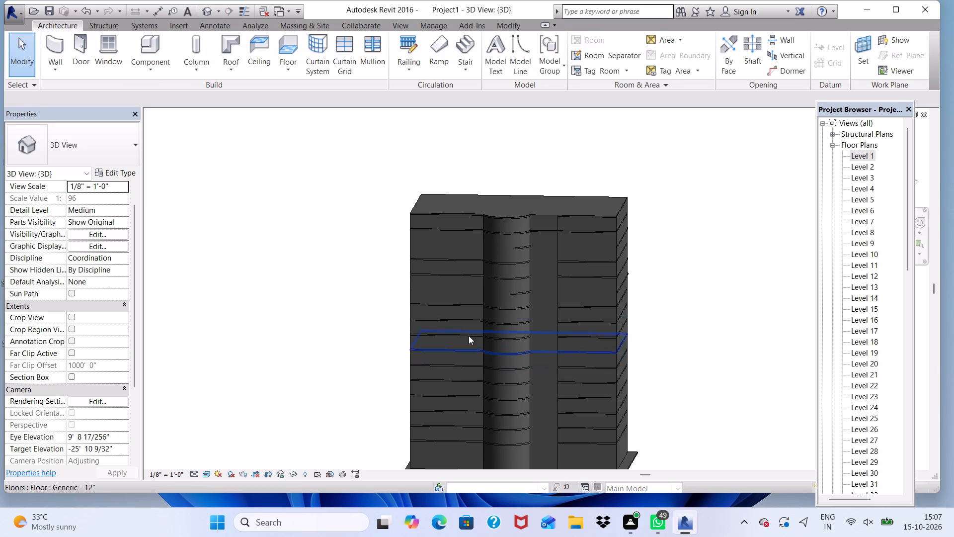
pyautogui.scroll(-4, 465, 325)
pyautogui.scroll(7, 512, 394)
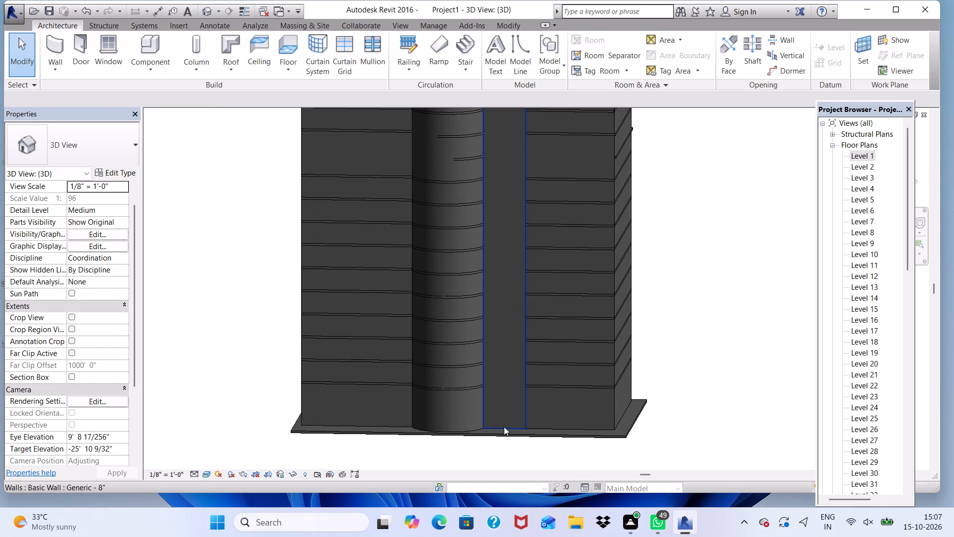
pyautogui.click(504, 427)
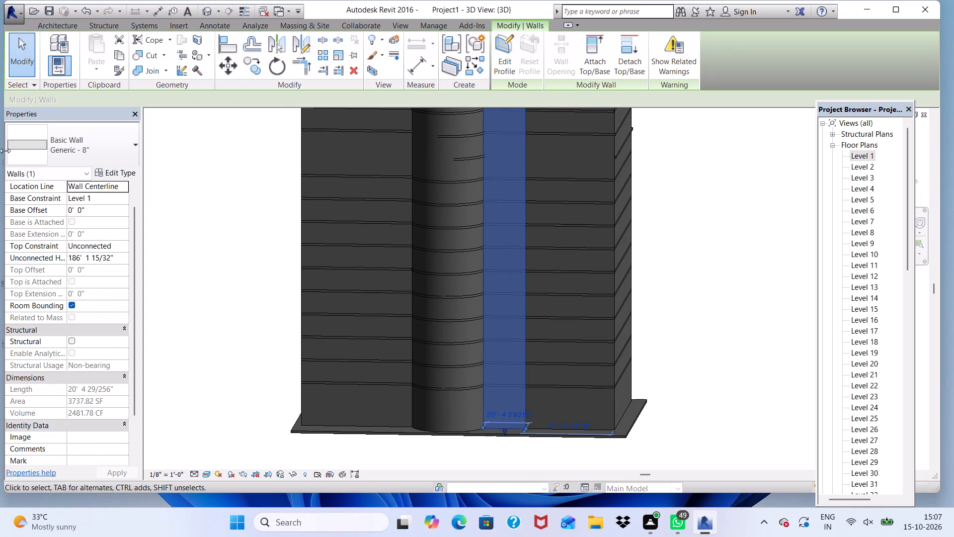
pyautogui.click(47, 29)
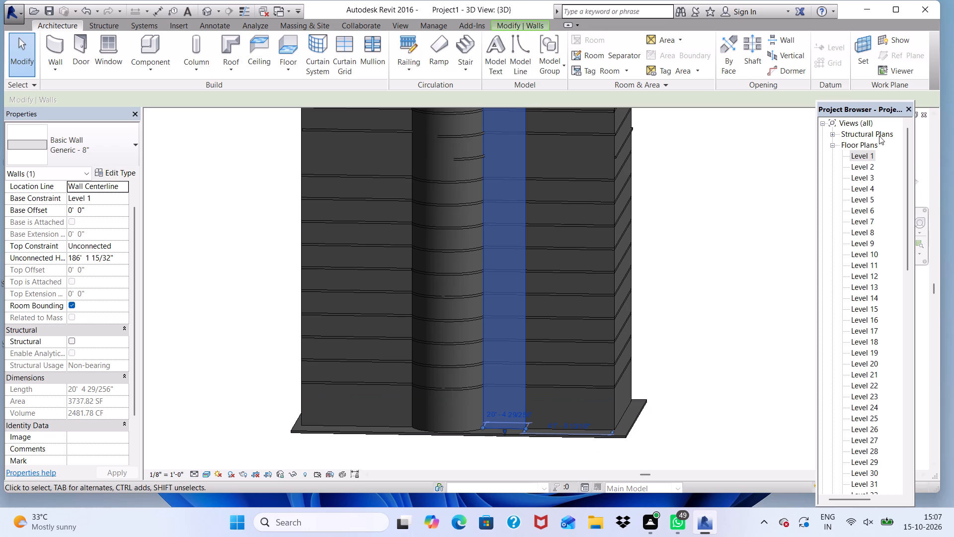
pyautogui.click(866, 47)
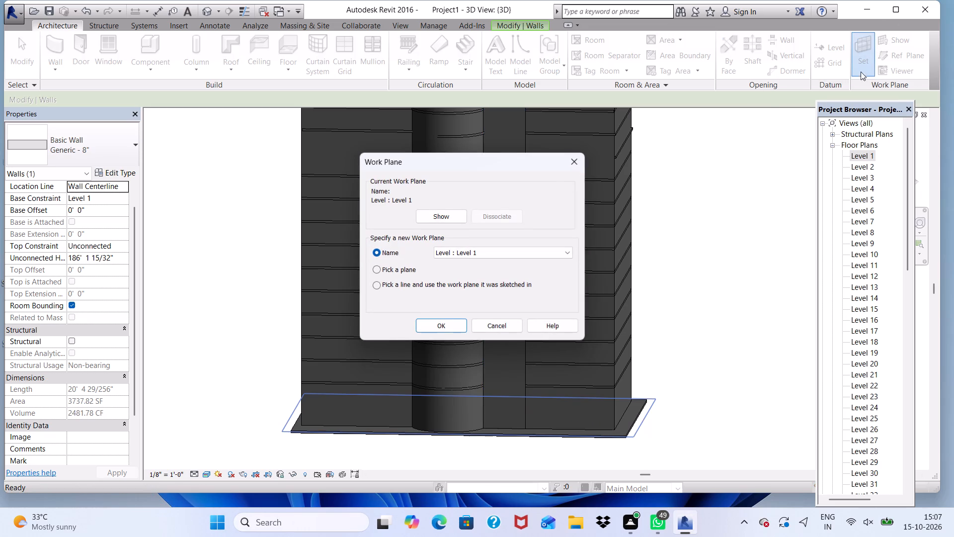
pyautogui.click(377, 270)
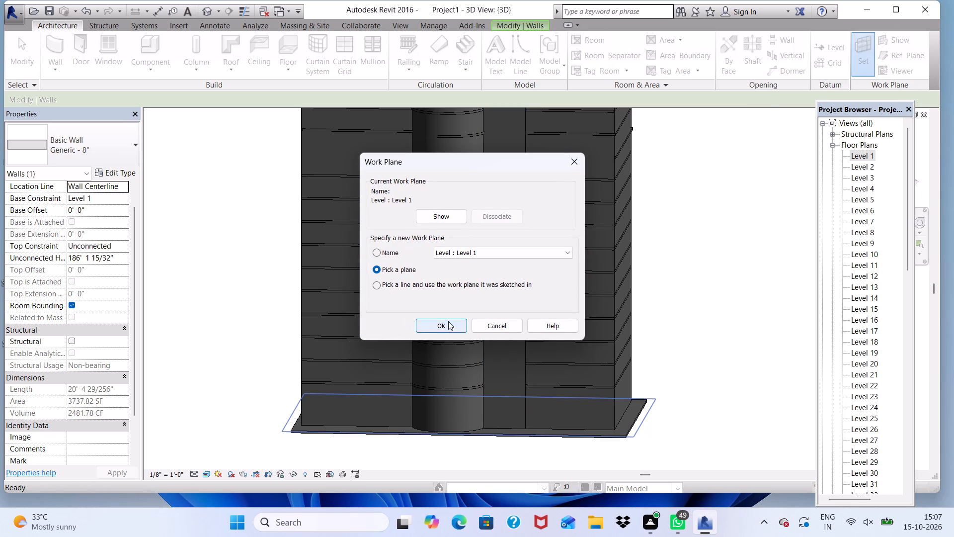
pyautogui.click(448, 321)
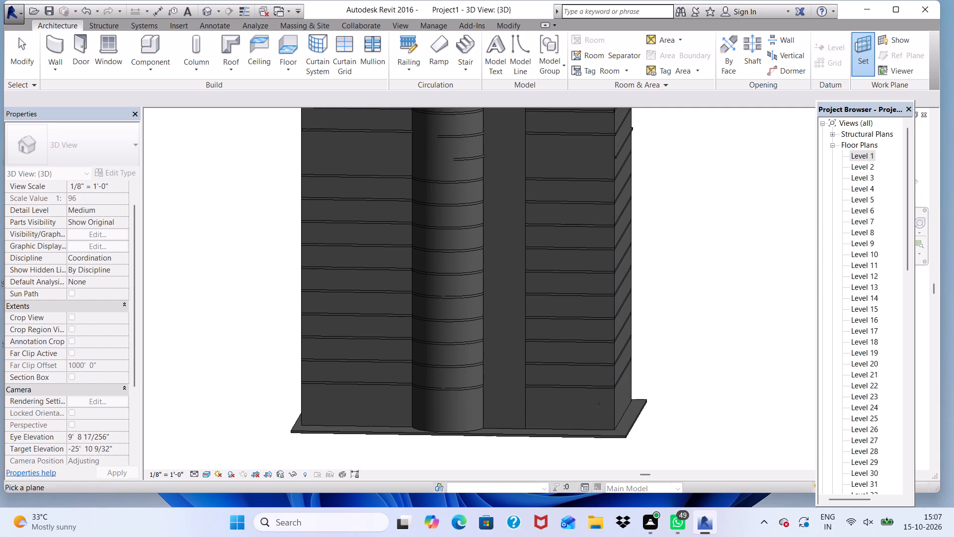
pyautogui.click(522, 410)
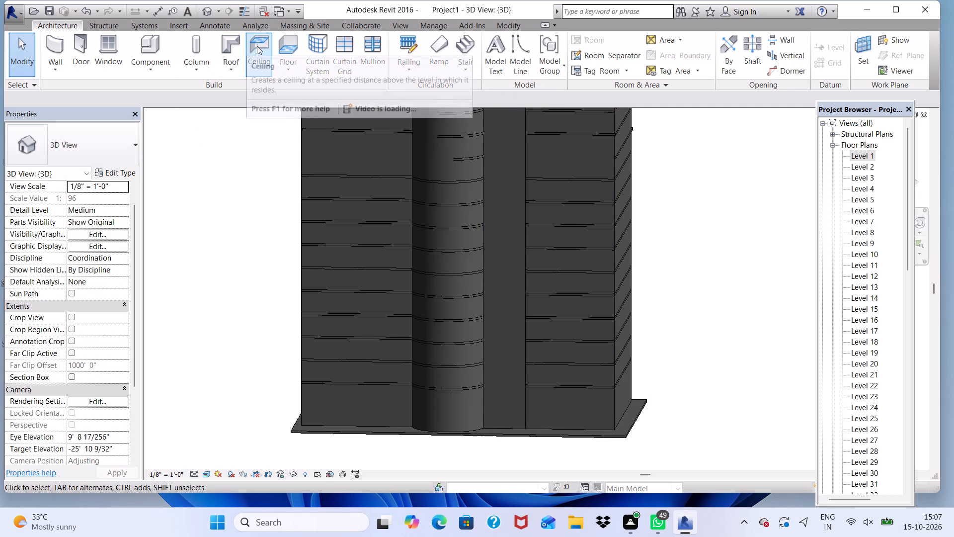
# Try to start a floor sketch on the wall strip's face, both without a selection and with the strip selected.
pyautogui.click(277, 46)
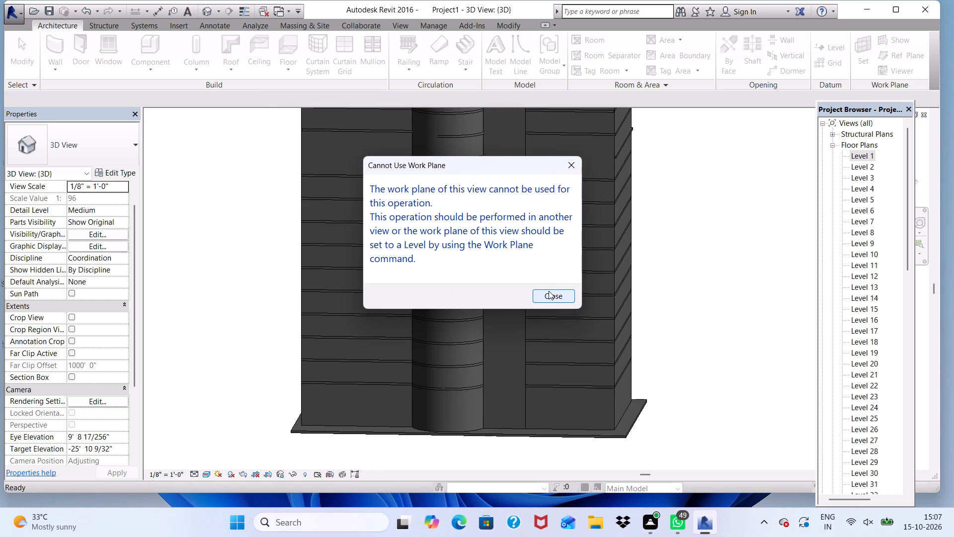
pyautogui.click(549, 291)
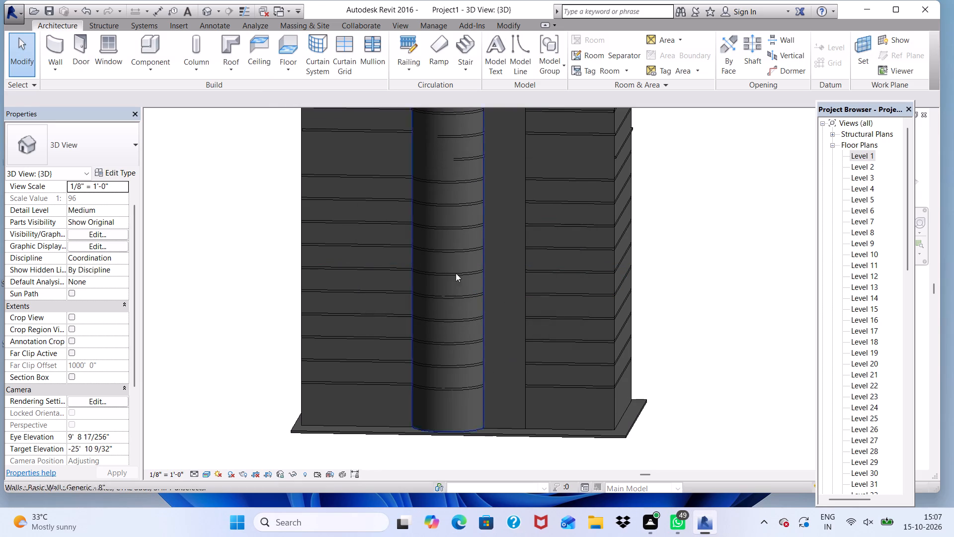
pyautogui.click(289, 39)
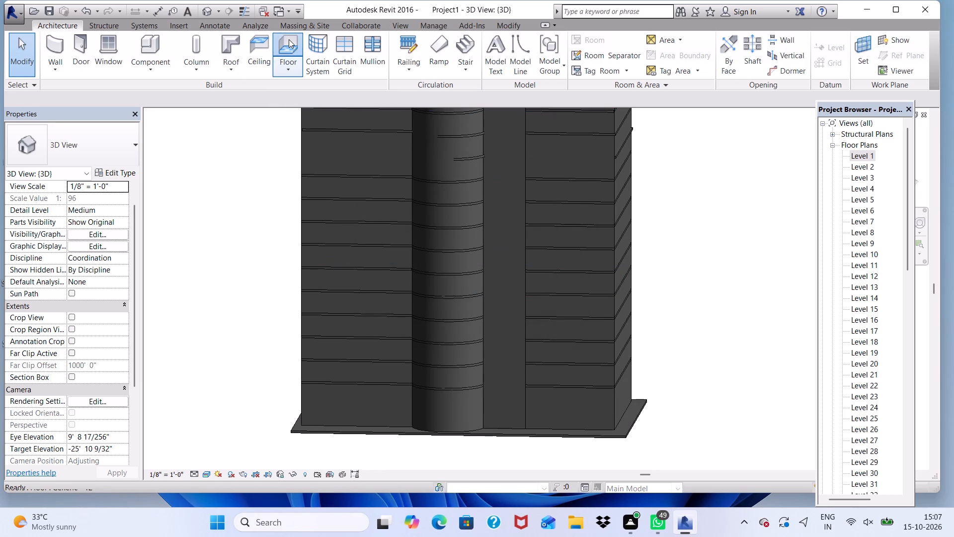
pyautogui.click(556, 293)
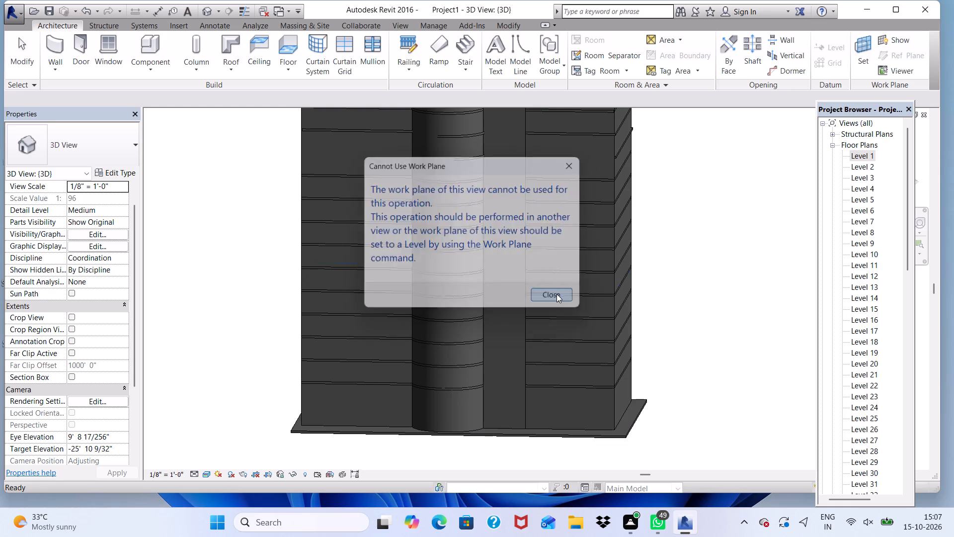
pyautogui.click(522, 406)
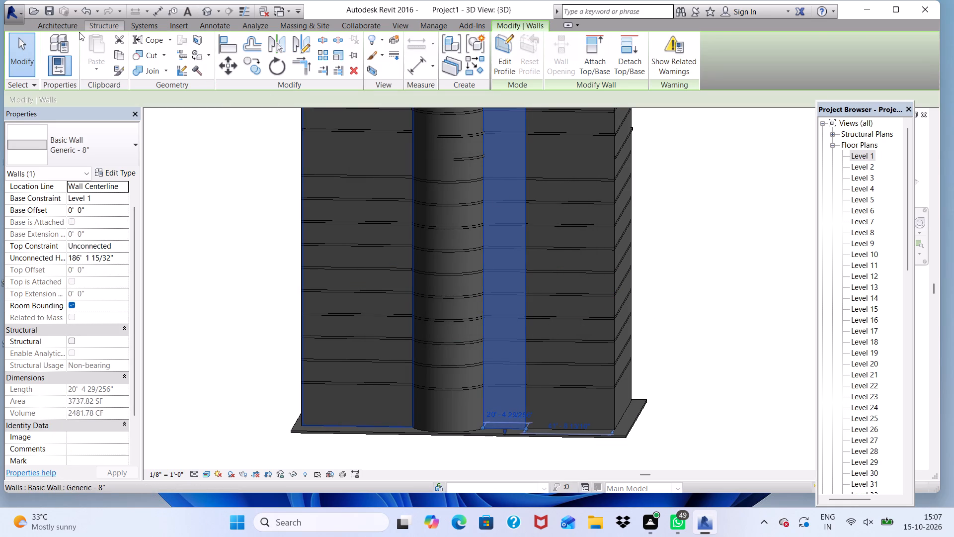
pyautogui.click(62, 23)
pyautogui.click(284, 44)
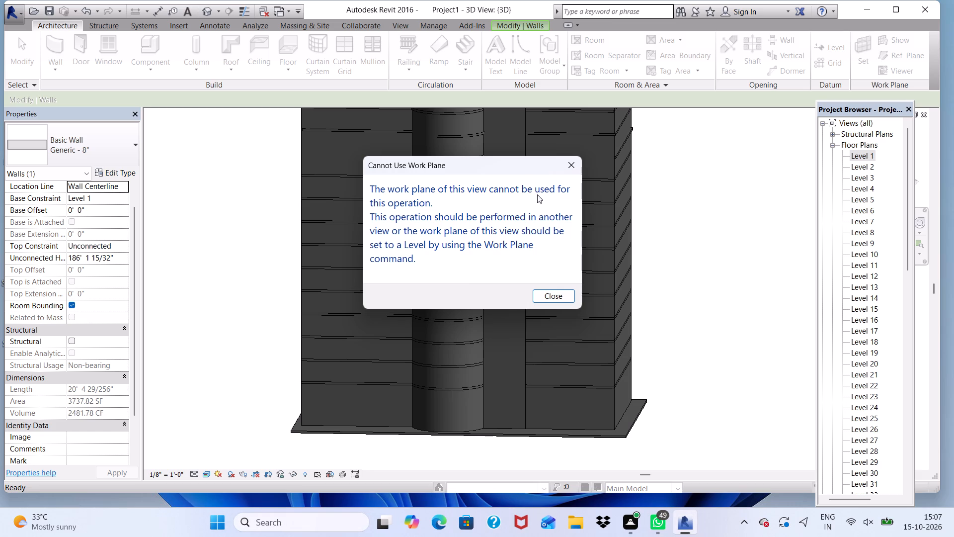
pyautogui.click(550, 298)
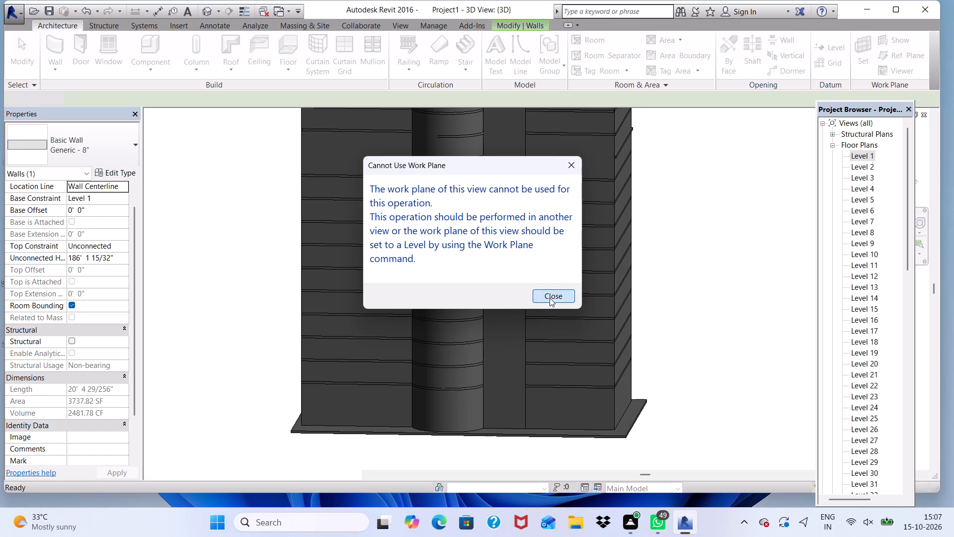
# Undo the work plane change and the narrow Level 1 floor with its boundary lines, and cancel the reopened floor sketch.
pyautogui.scroll(-2, 550, 363)
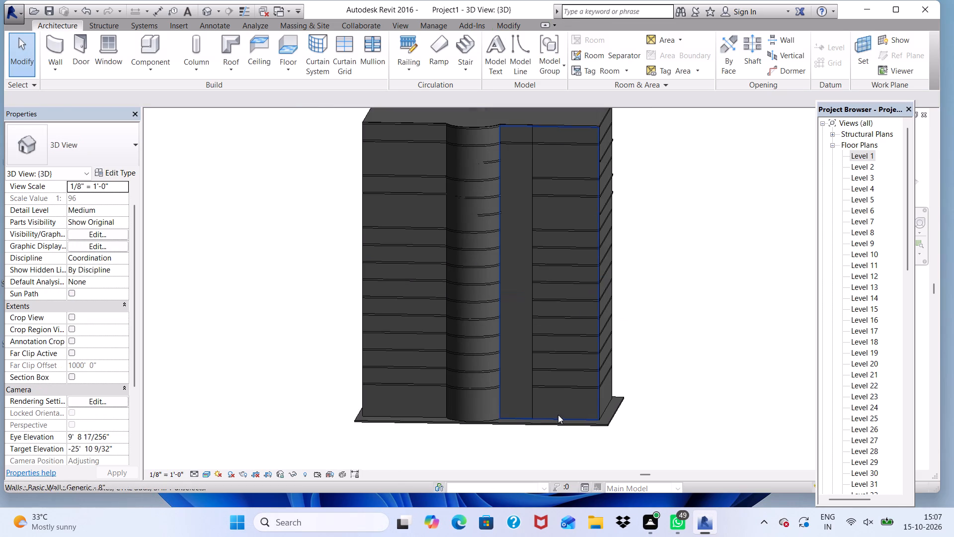
pyautogui.hotkey('ctrl', 'z')
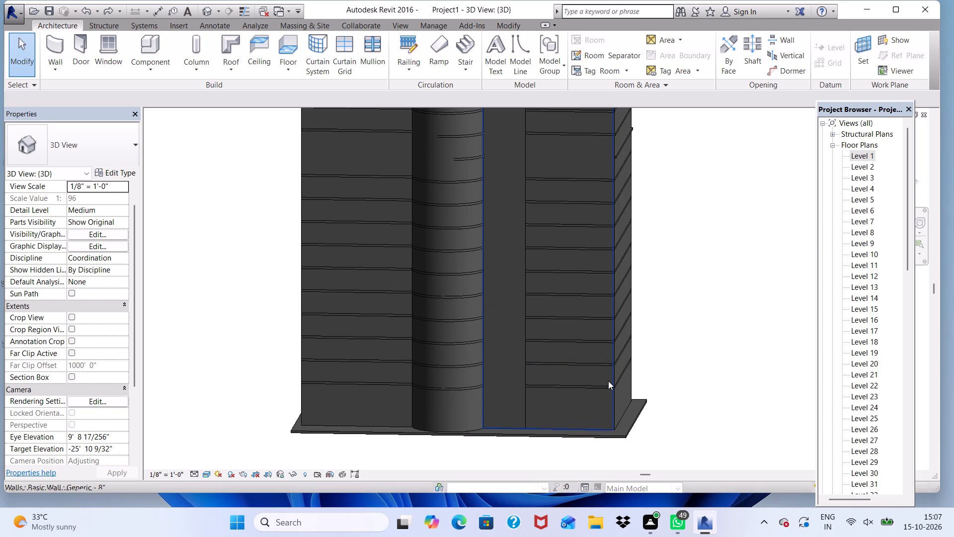
pyautogui.hotkey('ctrl', 'z')
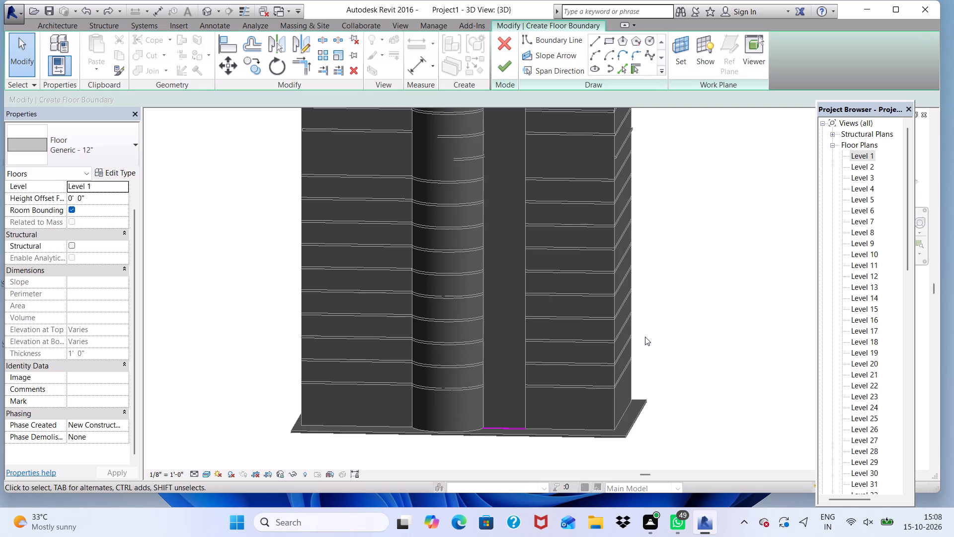
pyautogui.hotkey('ctrl', 'z')
pyautogui.click(510, 43)
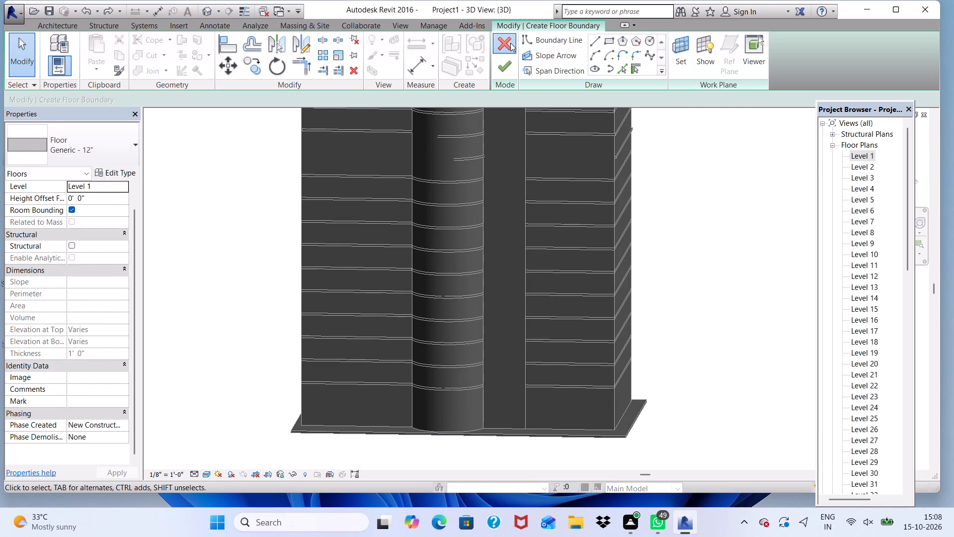
# Start a new Generic - 12" floor sketch in 3D and try to pick its work plane at the base slab's front corner.
pyautogui.click(503, 267)
pyautogui.scroll(-1, 481, 298)
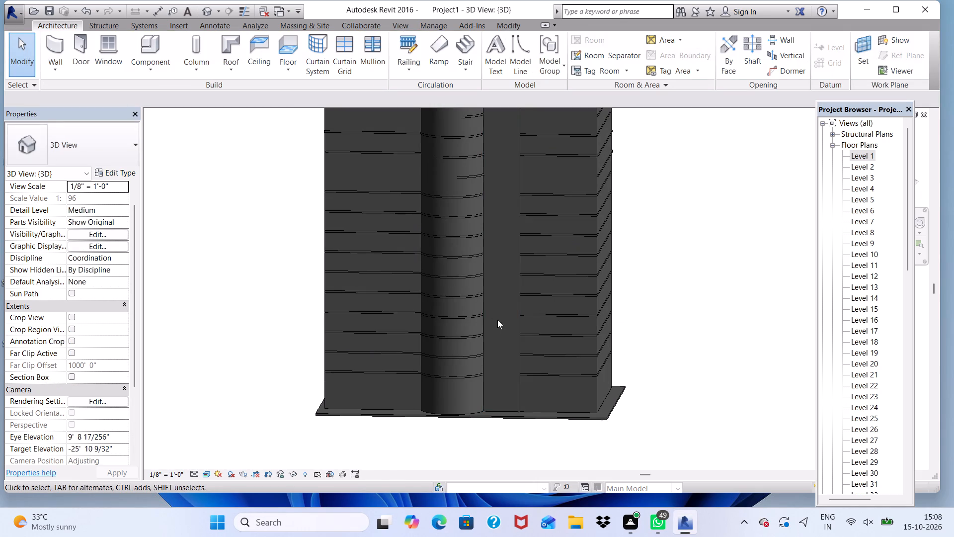
pyautogui.scroll(1, 493, 270)
pyautogui.click(498, 267)
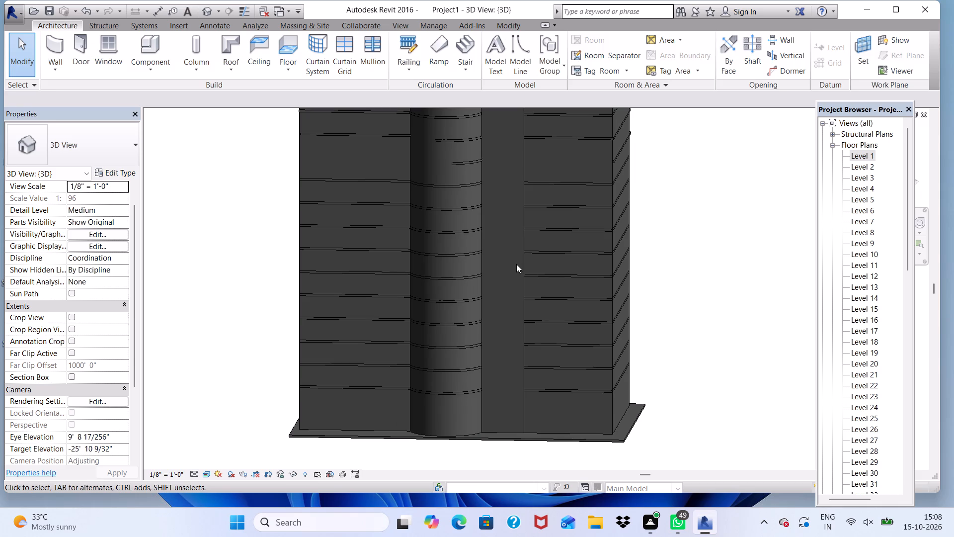
pyautogui.click(520, 266)
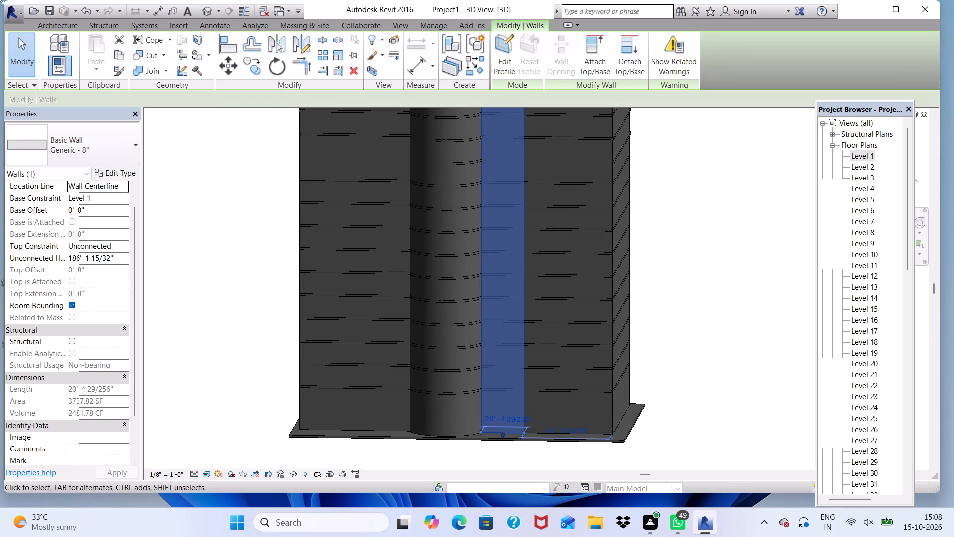
pyautogui.click(52, 24)
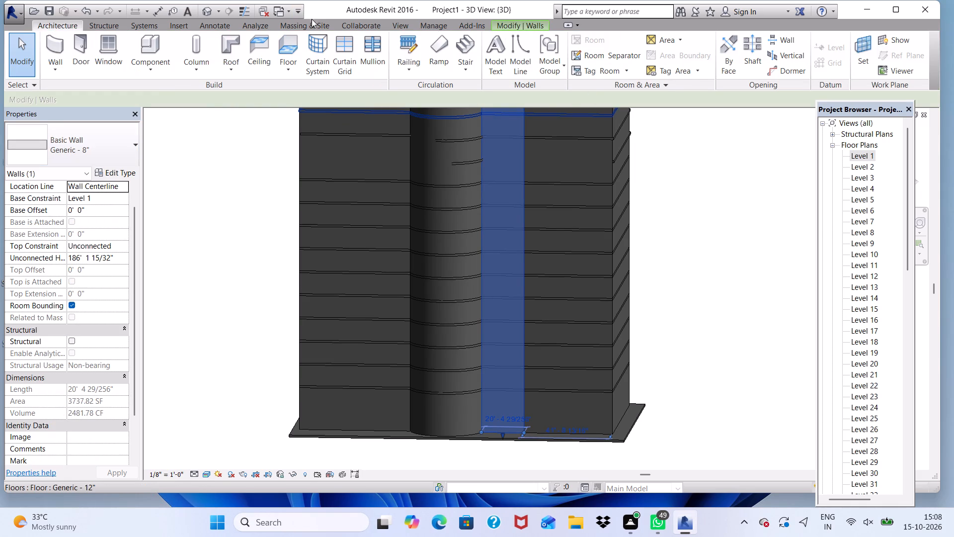
pyautogui.click(278, 44)
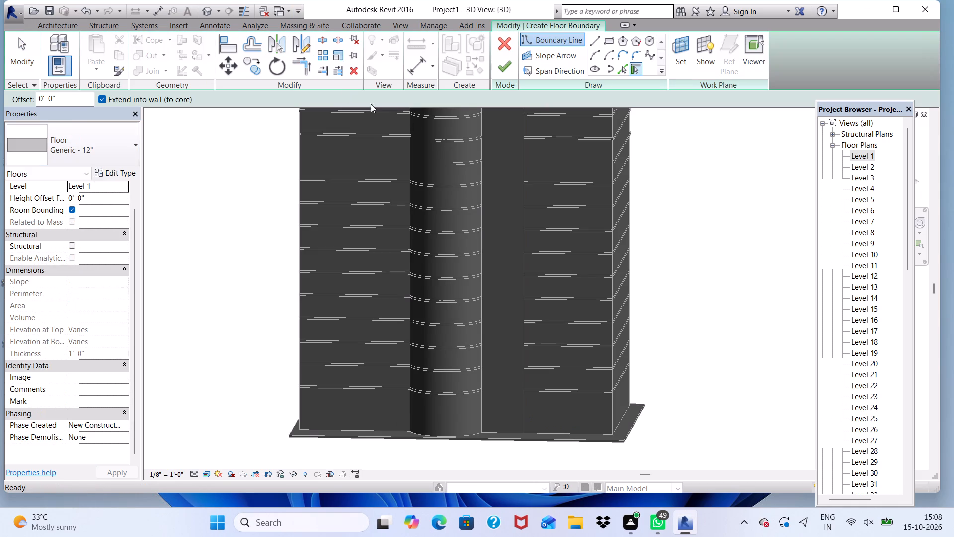
pyautogui.click(670, 44)
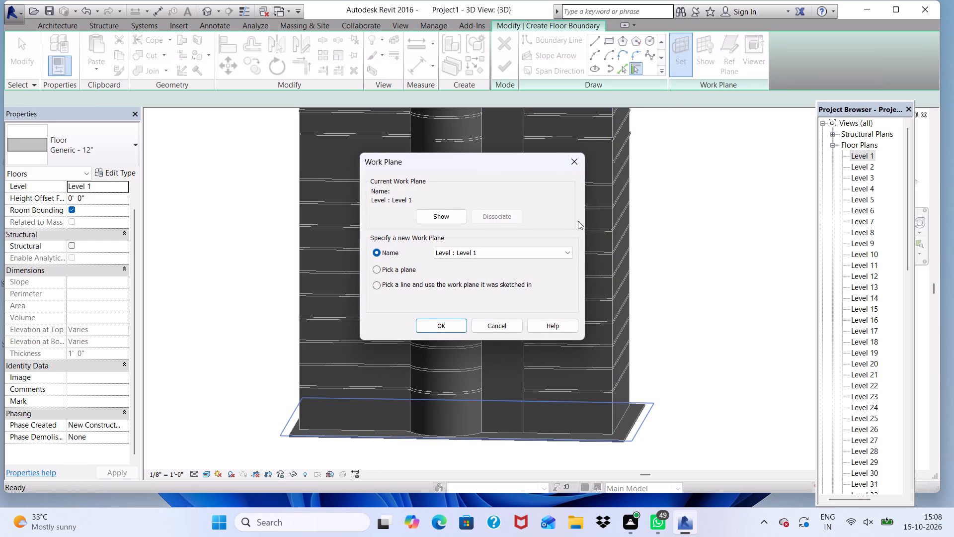
pyautogui.click(374, 271)
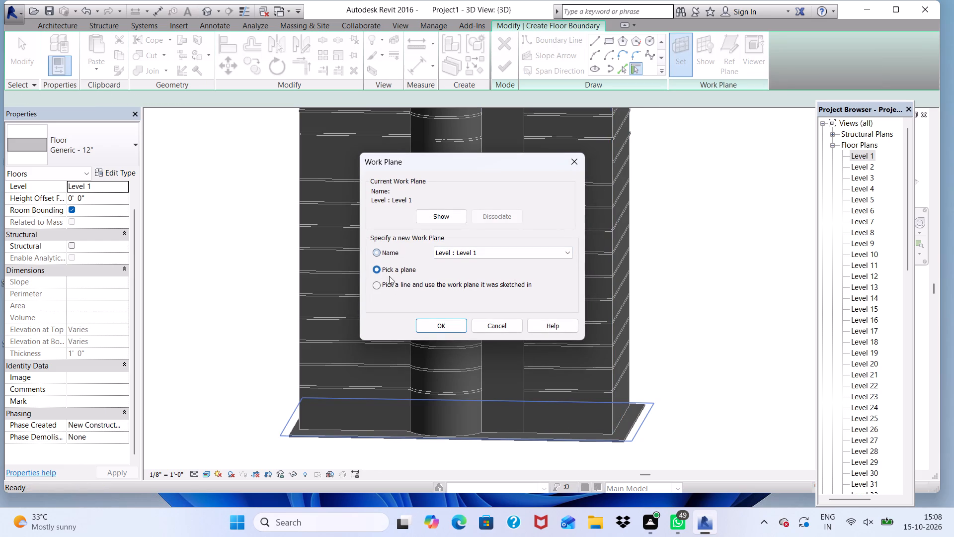
pyautogui.click(425, 332)
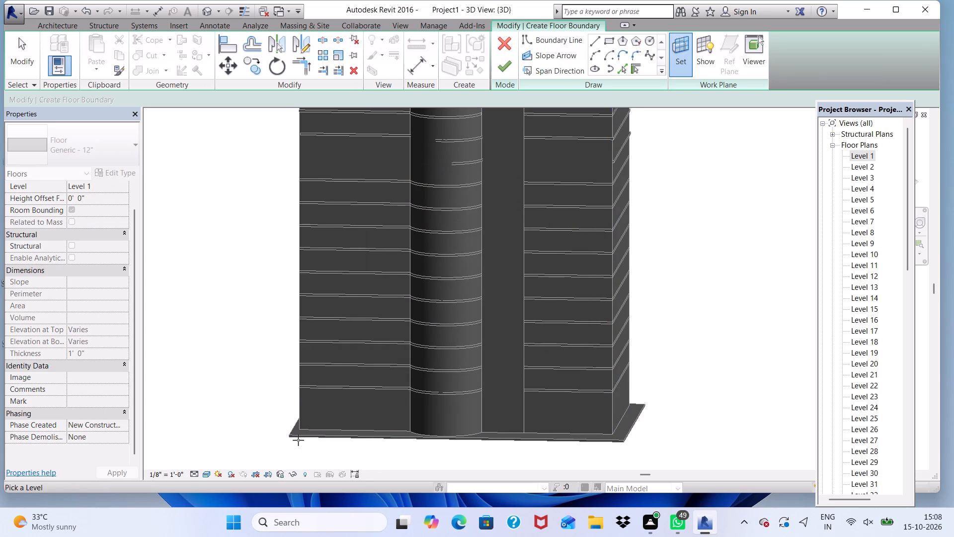
pyautogui.click(293, 437)
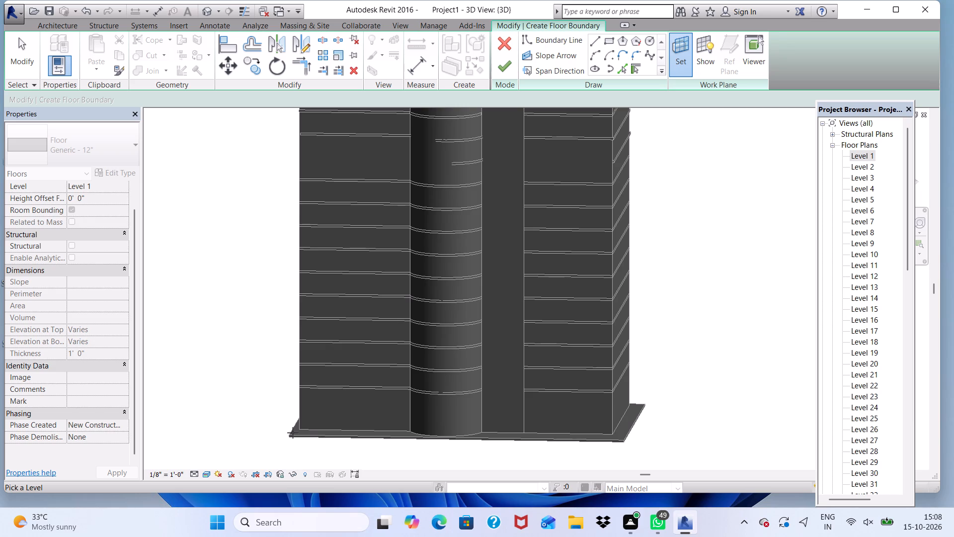
# Sketch a rectangular floor boundary in the 3D view around the curved bay.
pyautogui.click(613, 37)
pyautogui.moveTo(447, 319); pyautogui.dragTo(454, 306)
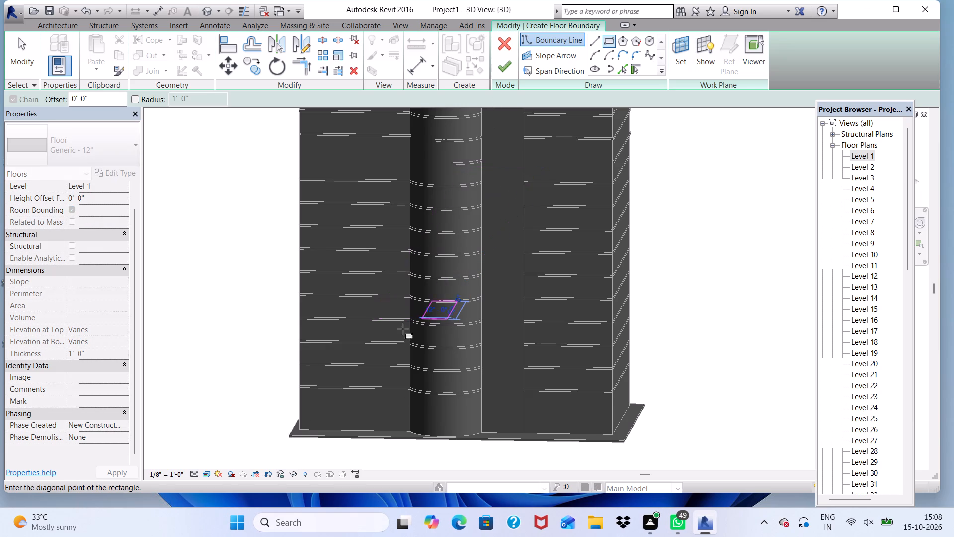
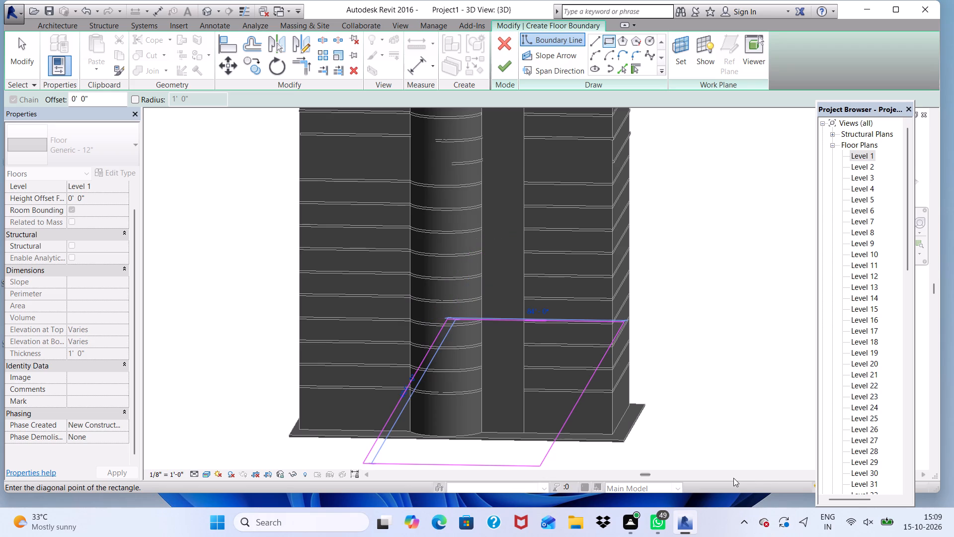
# Discard the unfinished rectangle and quit the floor sketch in the 3D view.
pyautogui.press('space')
pyautogui.press('`')
pyautogui.press('Escape')
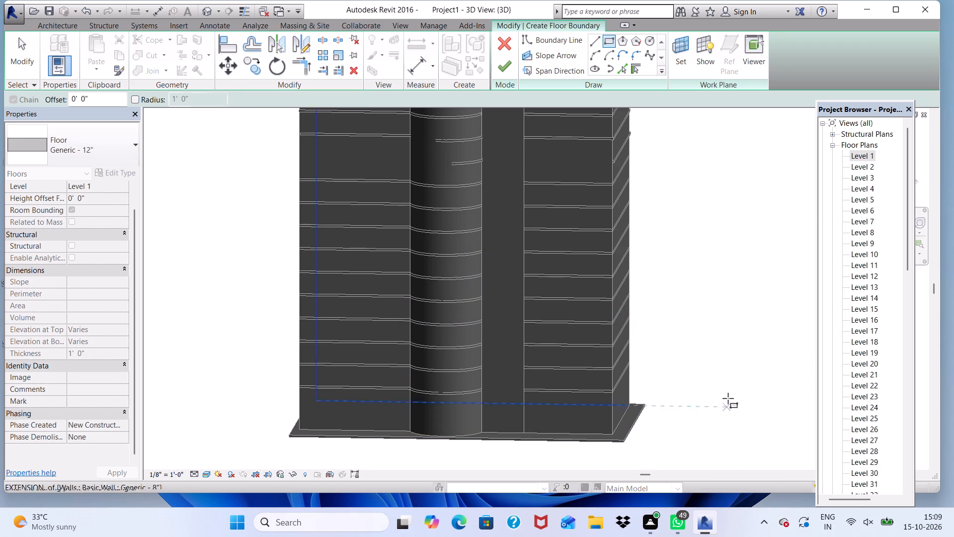
pyautogui.press('Escape')
pyautogui.press('Escape')
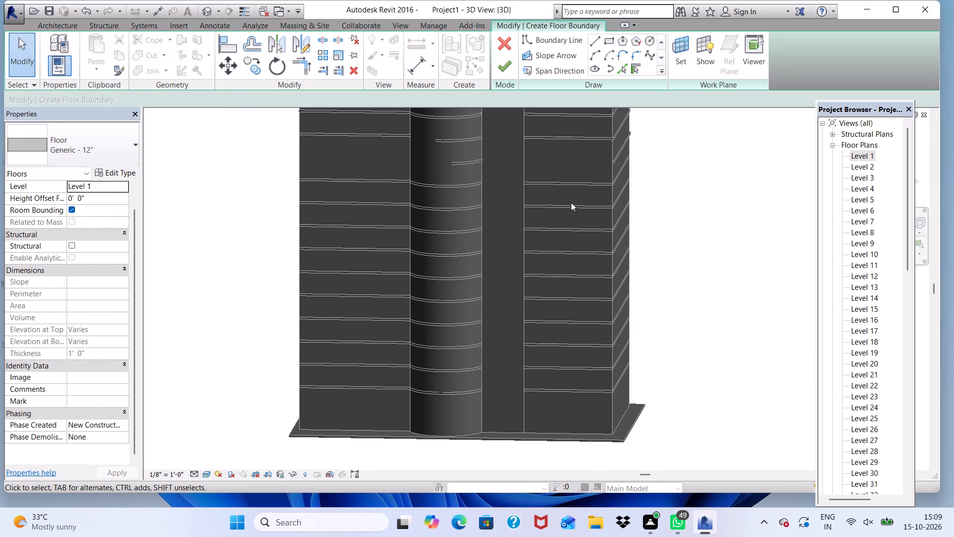
pyautogui.click(507, 66)
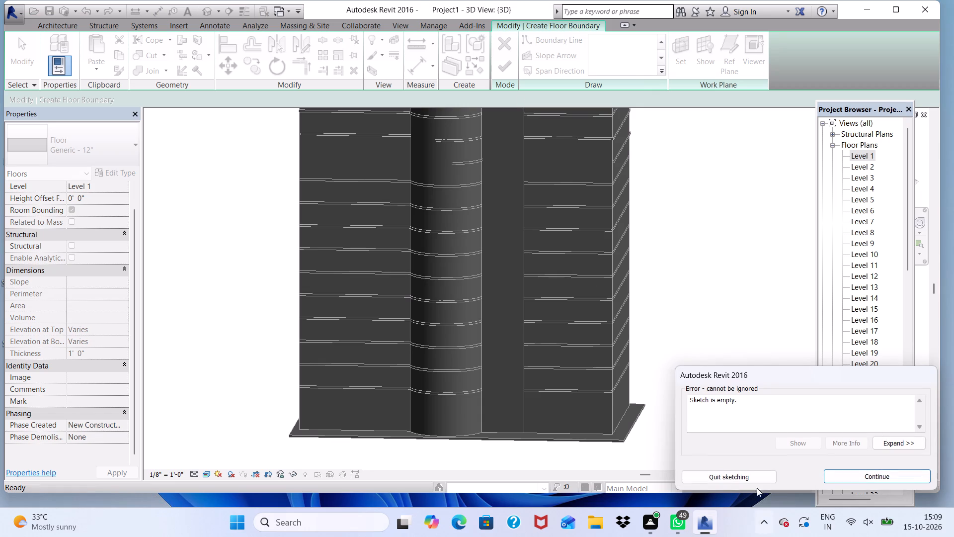
pyautogui.click(716, 473)
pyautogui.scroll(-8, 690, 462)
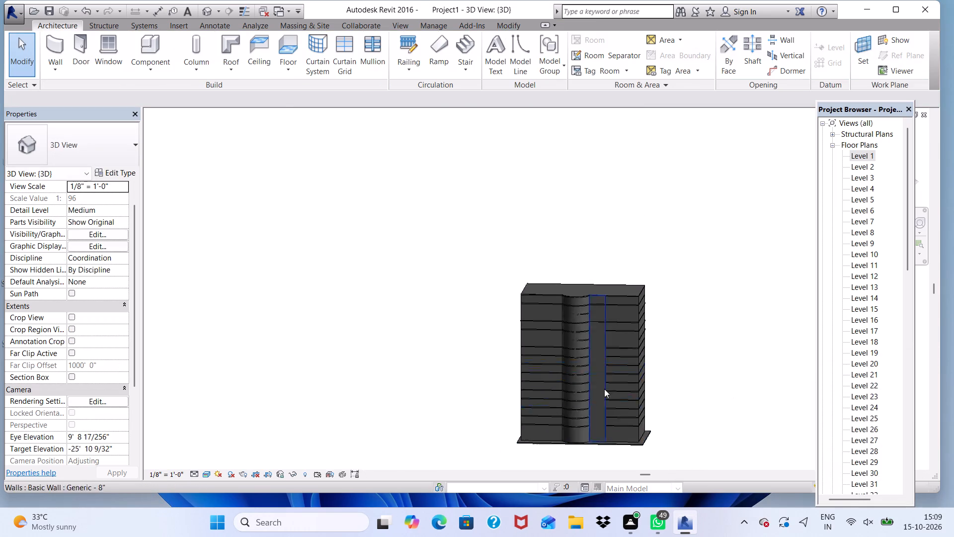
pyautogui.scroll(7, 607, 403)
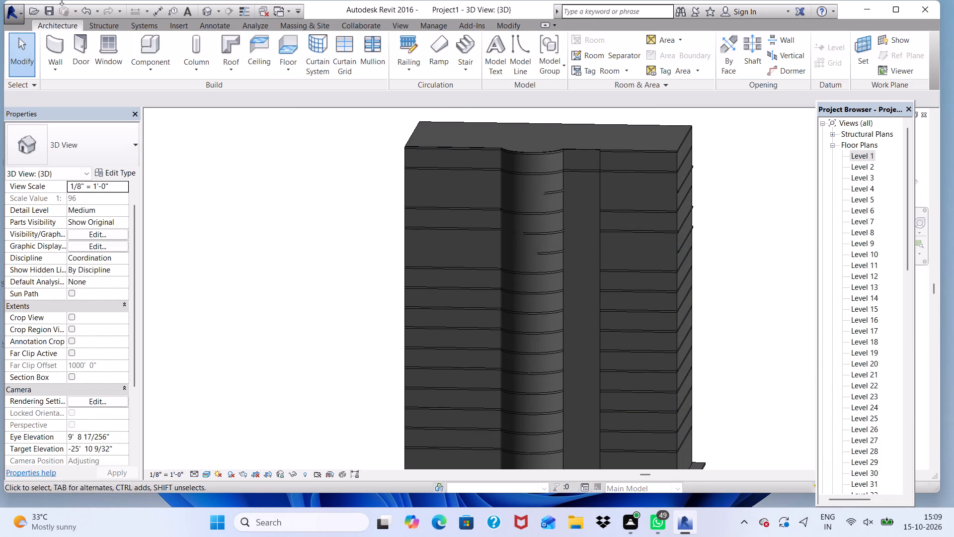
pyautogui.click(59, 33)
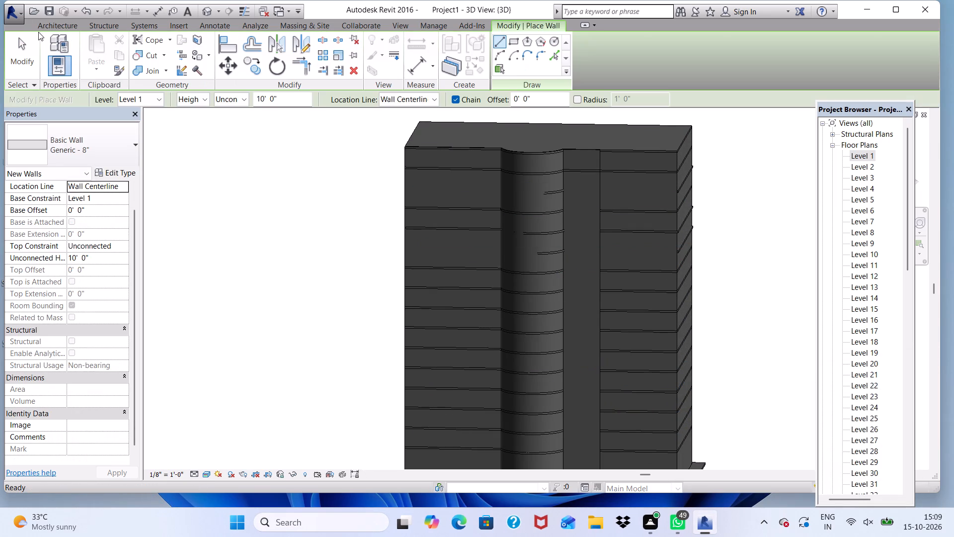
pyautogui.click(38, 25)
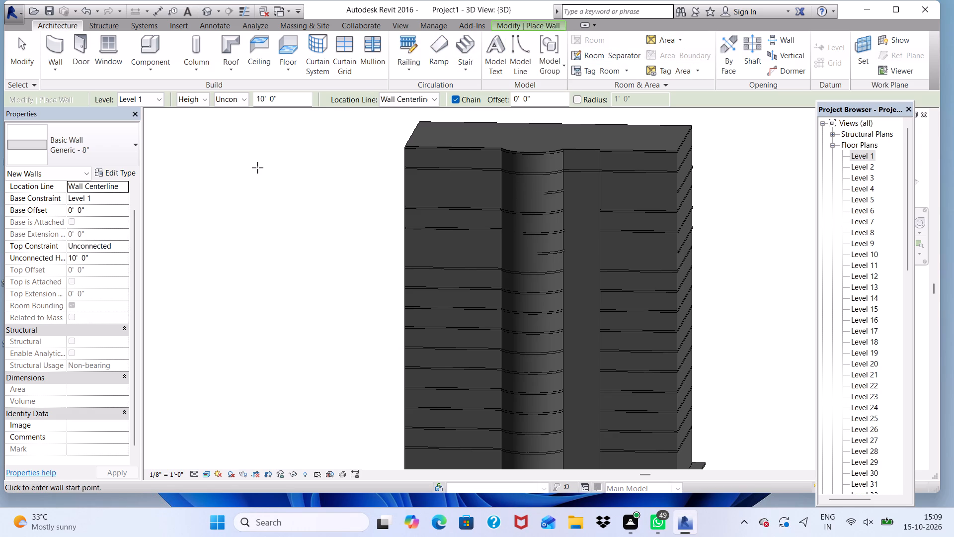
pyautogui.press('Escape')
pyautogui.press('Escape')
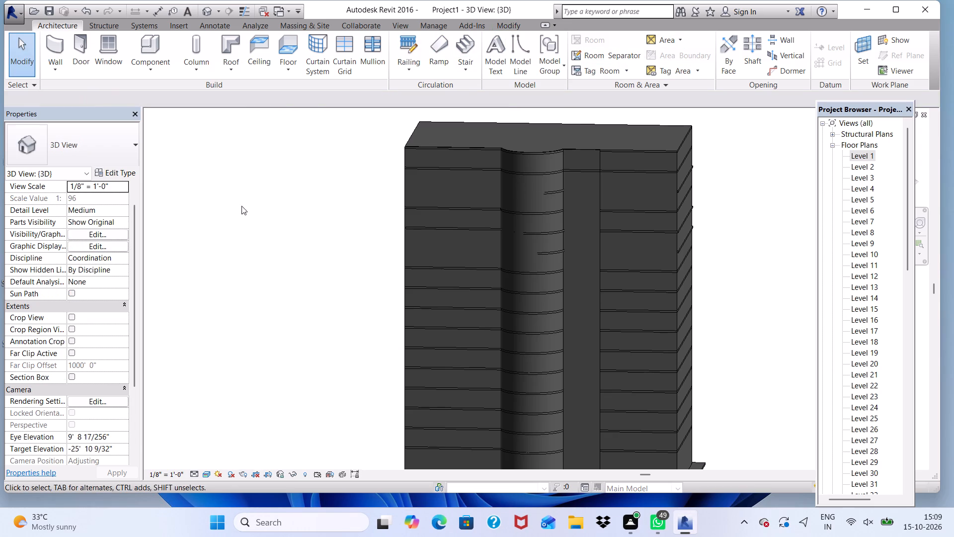
# Examine the tall wall strip beside the curved bay in the 3D view.
pyautogui.scroll(1, 238, 216)
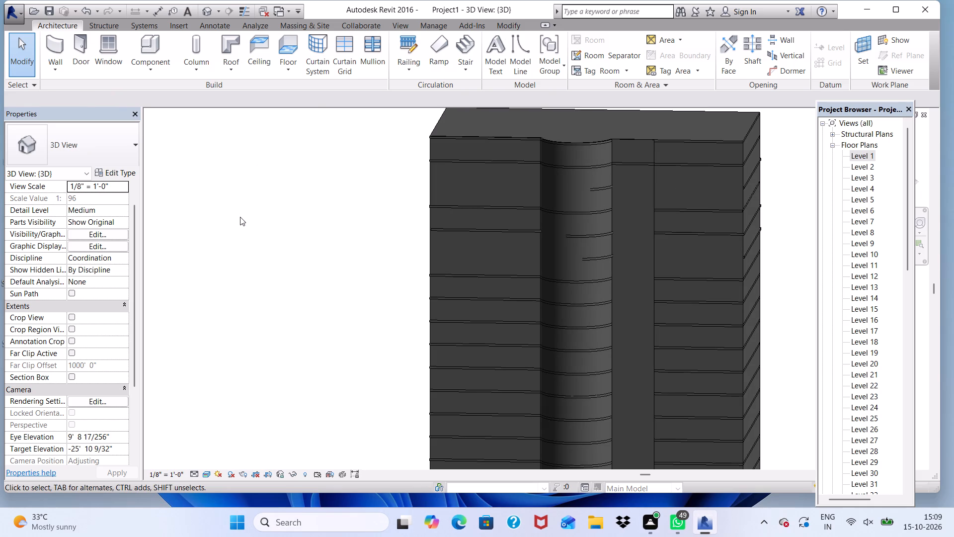
pyautogui.scroll(5, 249, 226)
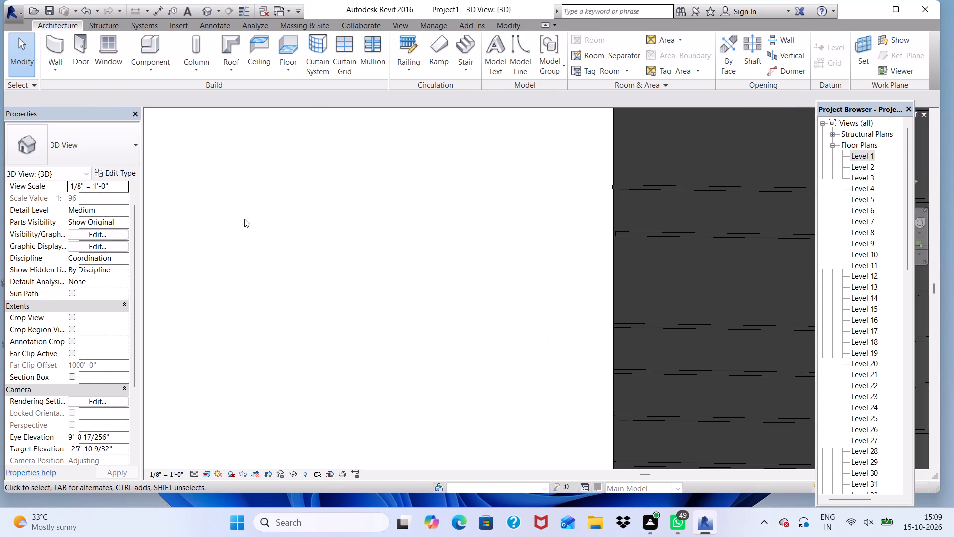
pyautogui.scroll(-4, 339, 158)
pyautogui.scroll(-5, 388, 188)
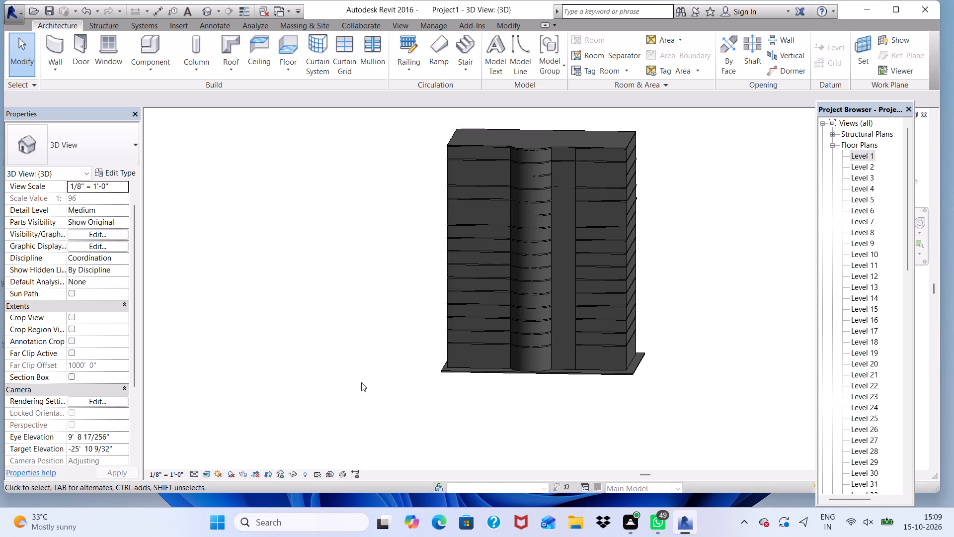
pyautogui.scroll(3, 568, 278)
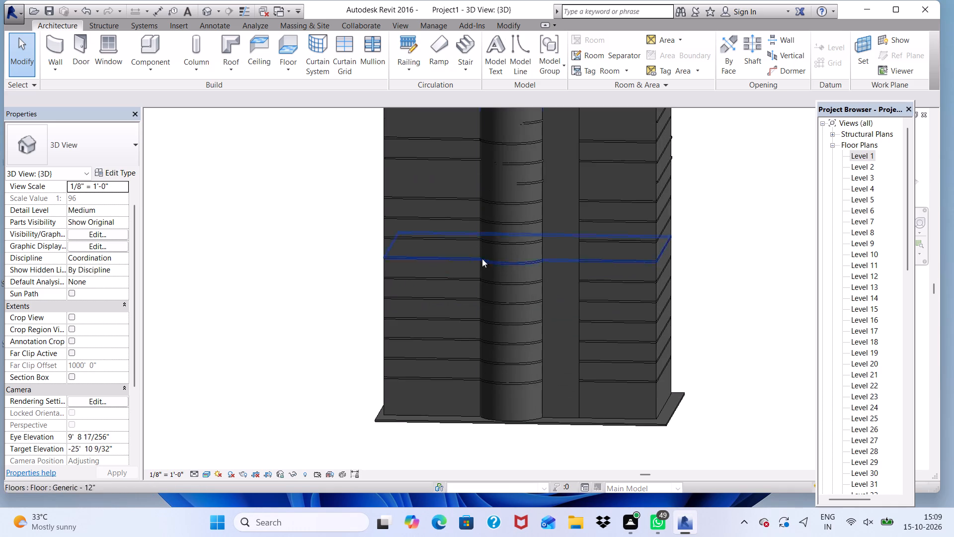
pyautogui.scroll(-2, 379, 289)
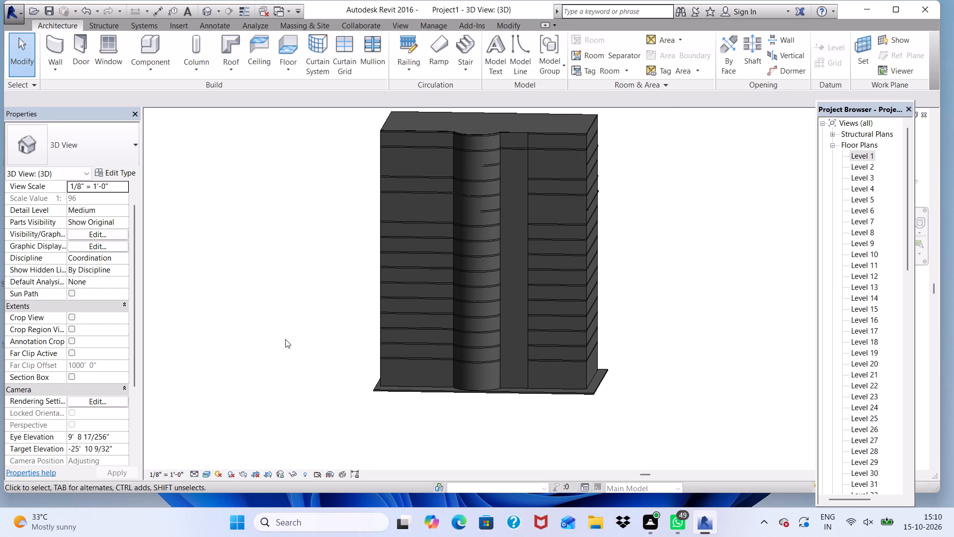
pyautogui.scroll(-2, 285, 360)
pyautogui.scroll(9, 440, 291)
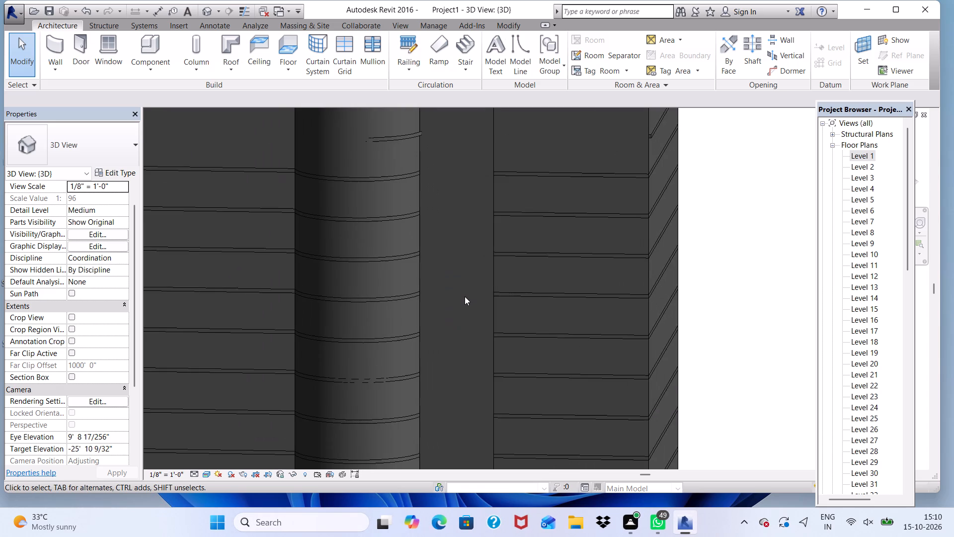
pyautogui.click(465, 296)
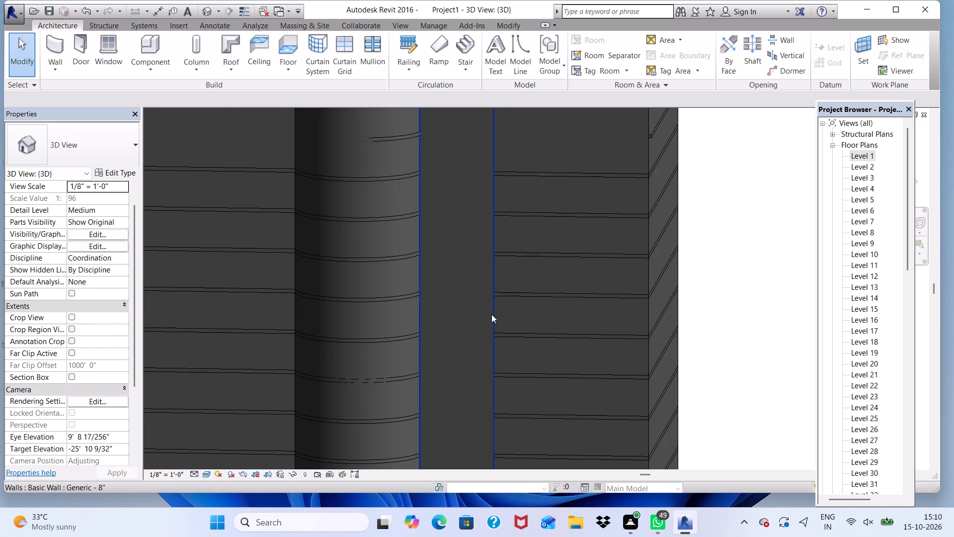
pyautogui.click(491, 314)
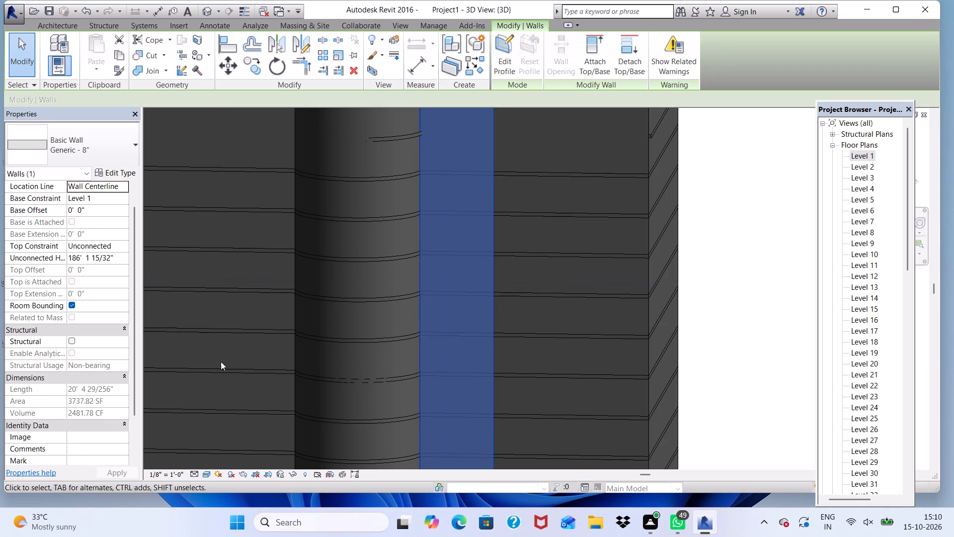
pyautogui.scroll(-2, 324, 387)
pyautogui.click(693, 354)
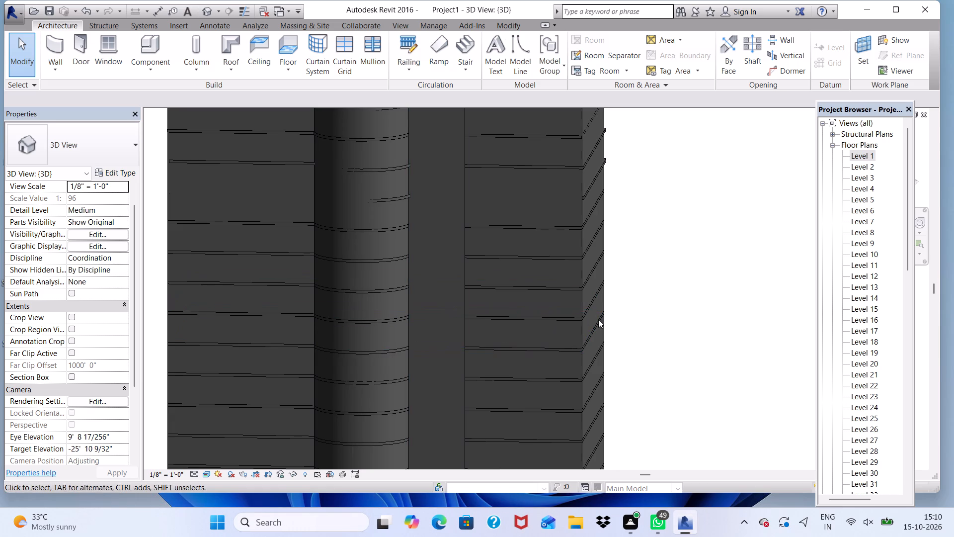
pyautogui.click(624, 326)
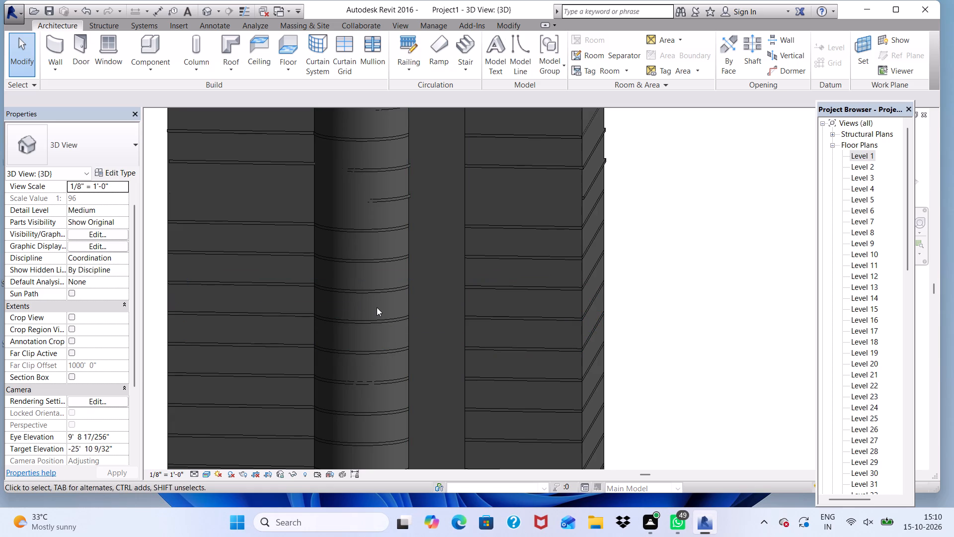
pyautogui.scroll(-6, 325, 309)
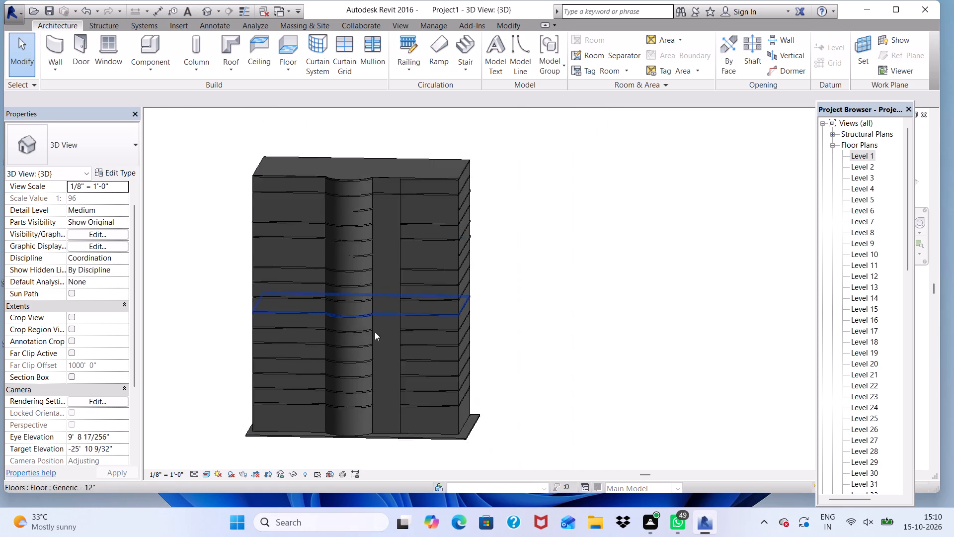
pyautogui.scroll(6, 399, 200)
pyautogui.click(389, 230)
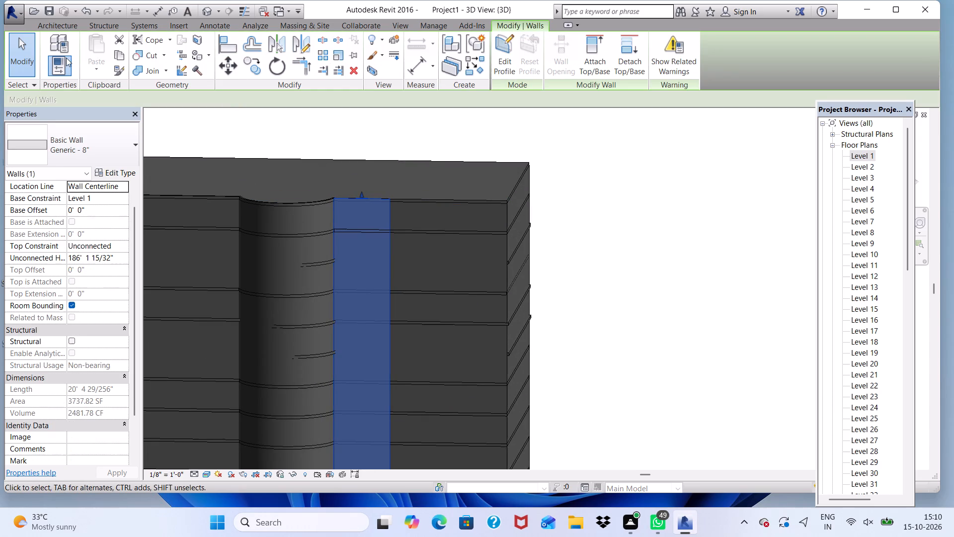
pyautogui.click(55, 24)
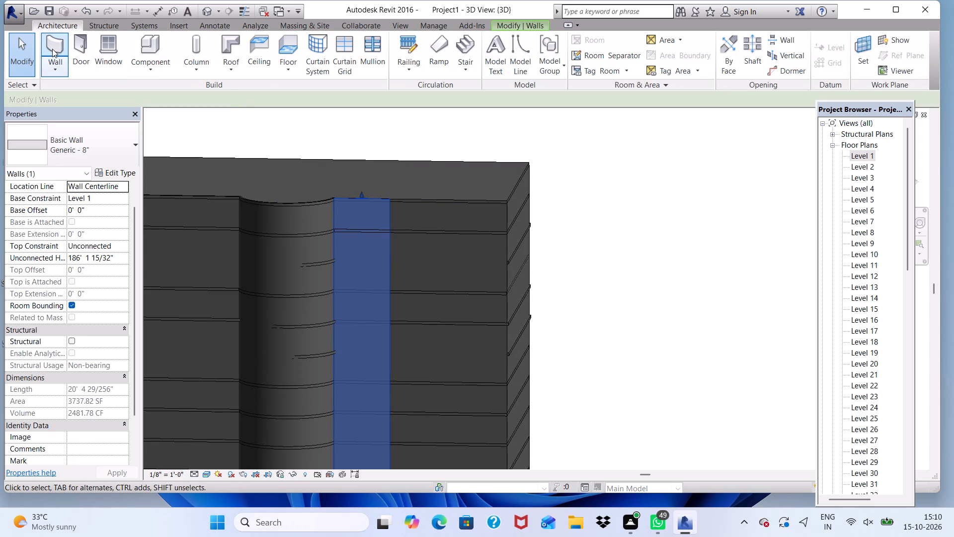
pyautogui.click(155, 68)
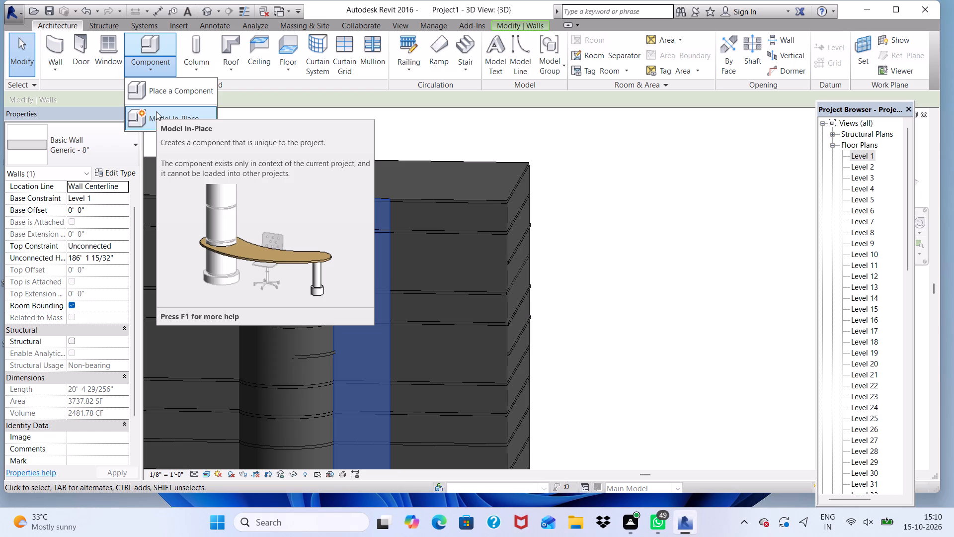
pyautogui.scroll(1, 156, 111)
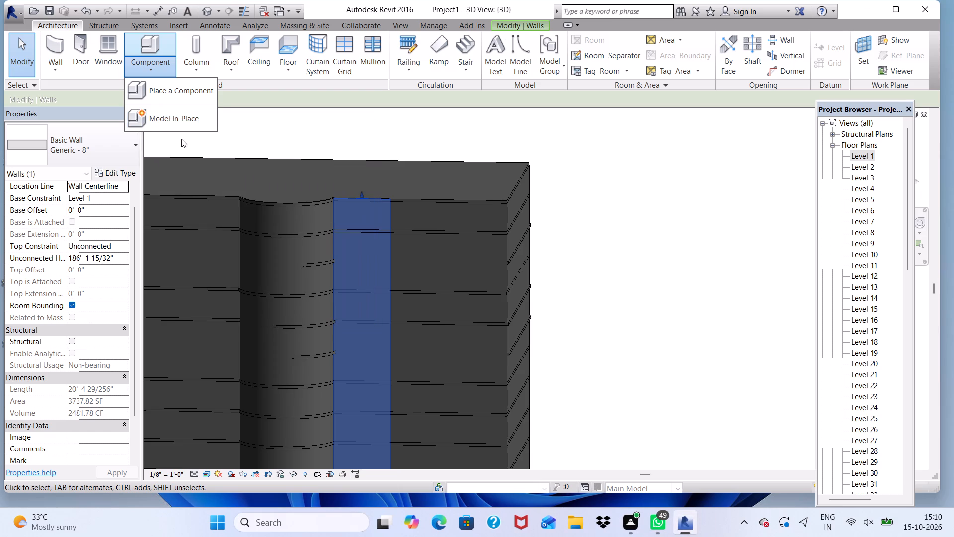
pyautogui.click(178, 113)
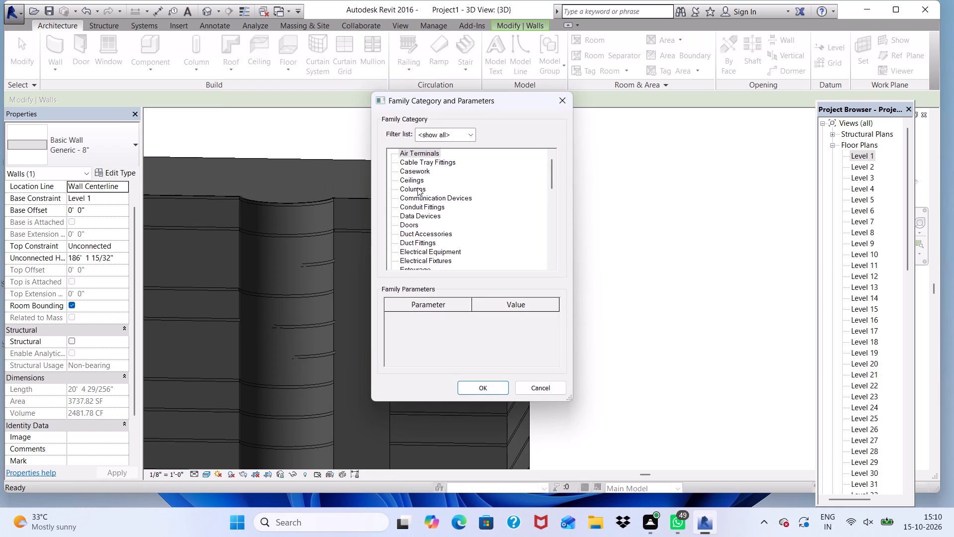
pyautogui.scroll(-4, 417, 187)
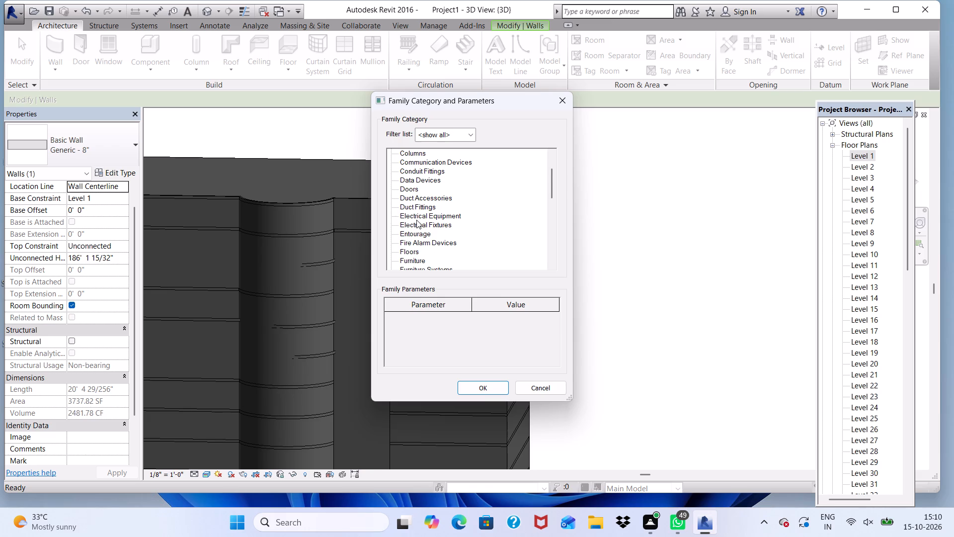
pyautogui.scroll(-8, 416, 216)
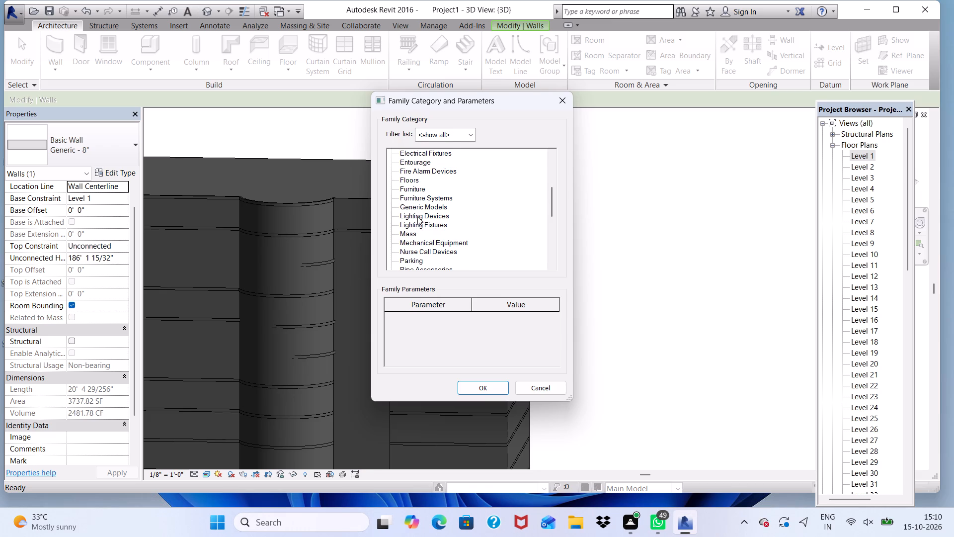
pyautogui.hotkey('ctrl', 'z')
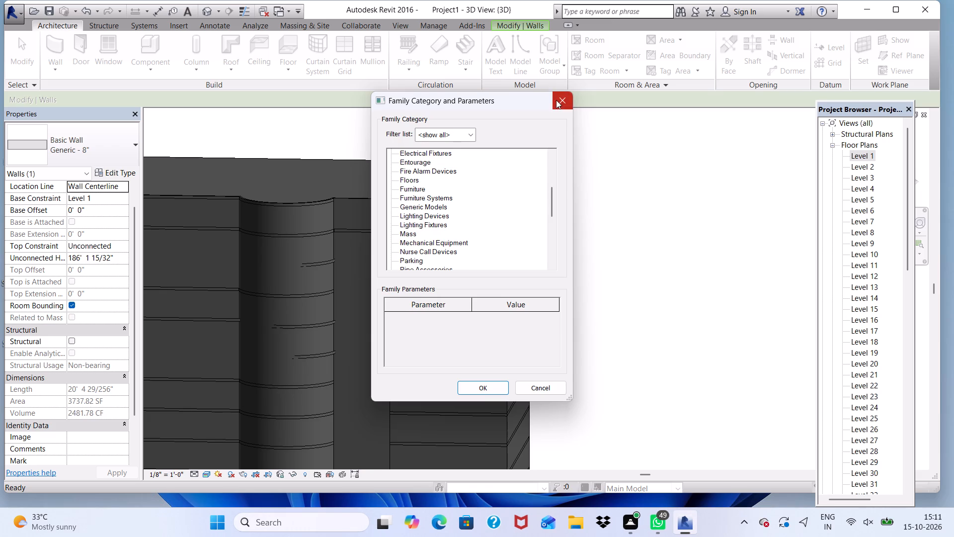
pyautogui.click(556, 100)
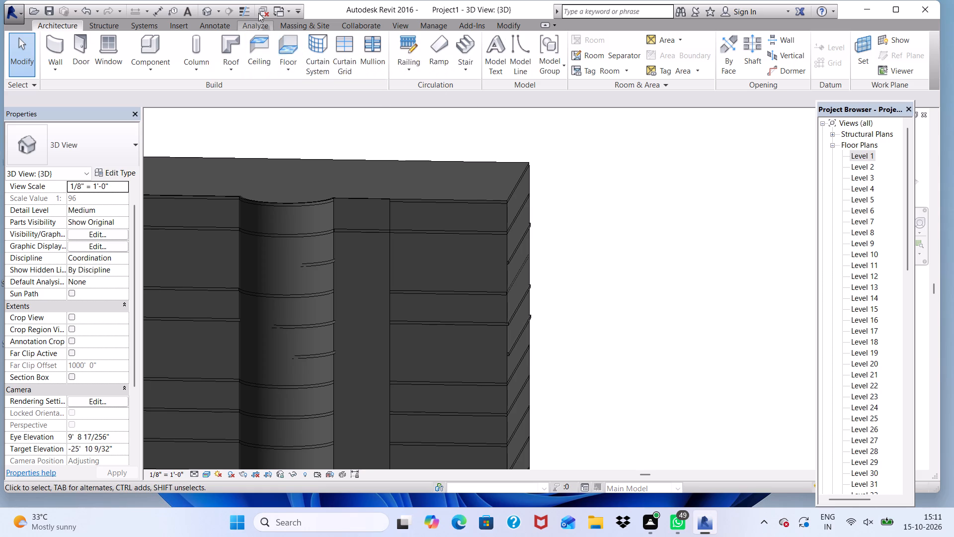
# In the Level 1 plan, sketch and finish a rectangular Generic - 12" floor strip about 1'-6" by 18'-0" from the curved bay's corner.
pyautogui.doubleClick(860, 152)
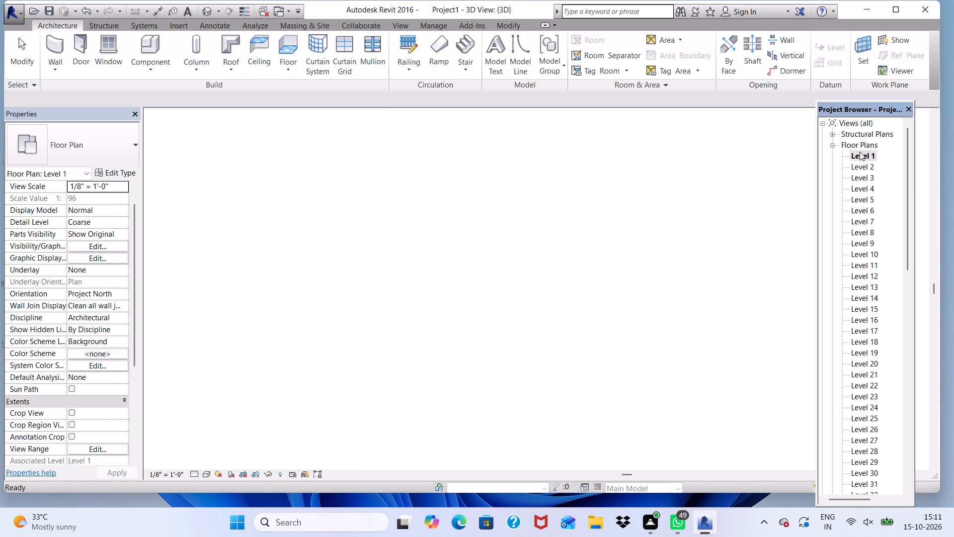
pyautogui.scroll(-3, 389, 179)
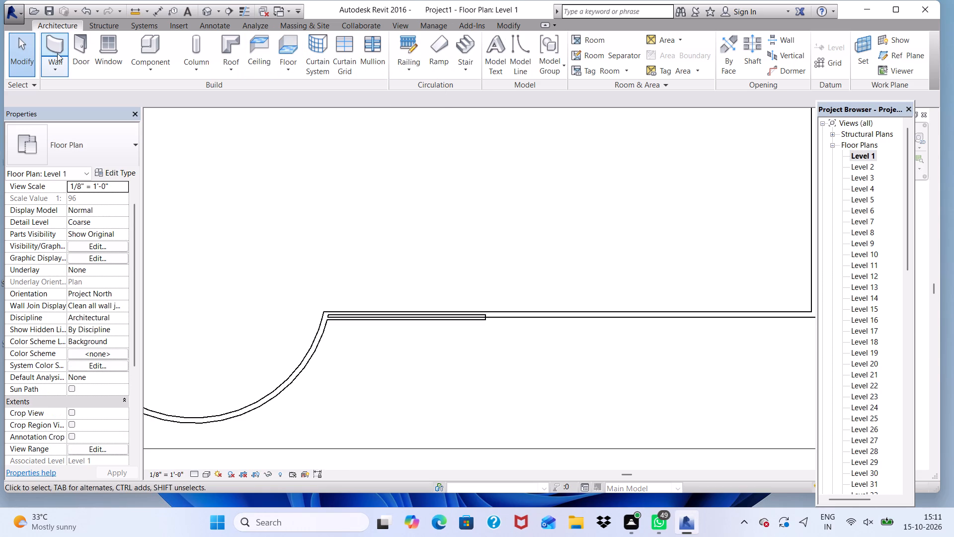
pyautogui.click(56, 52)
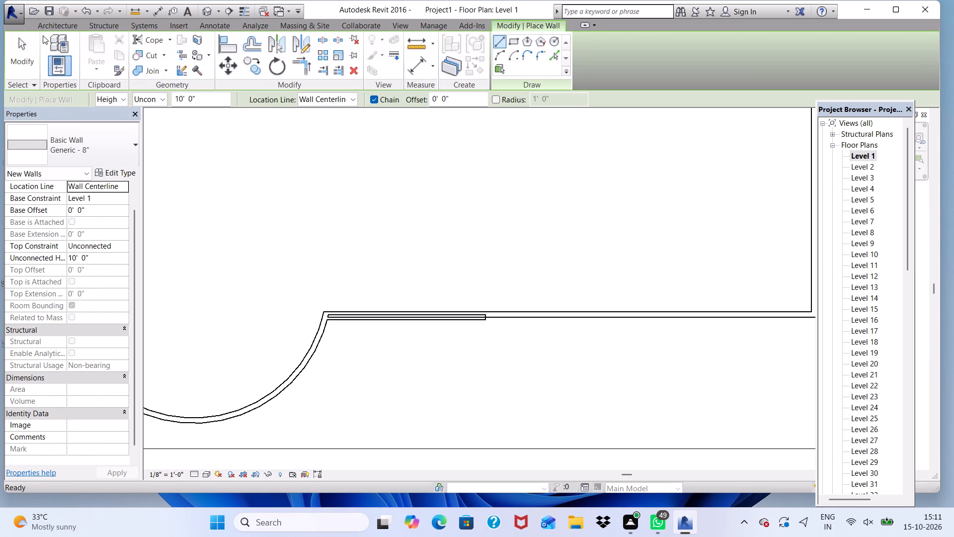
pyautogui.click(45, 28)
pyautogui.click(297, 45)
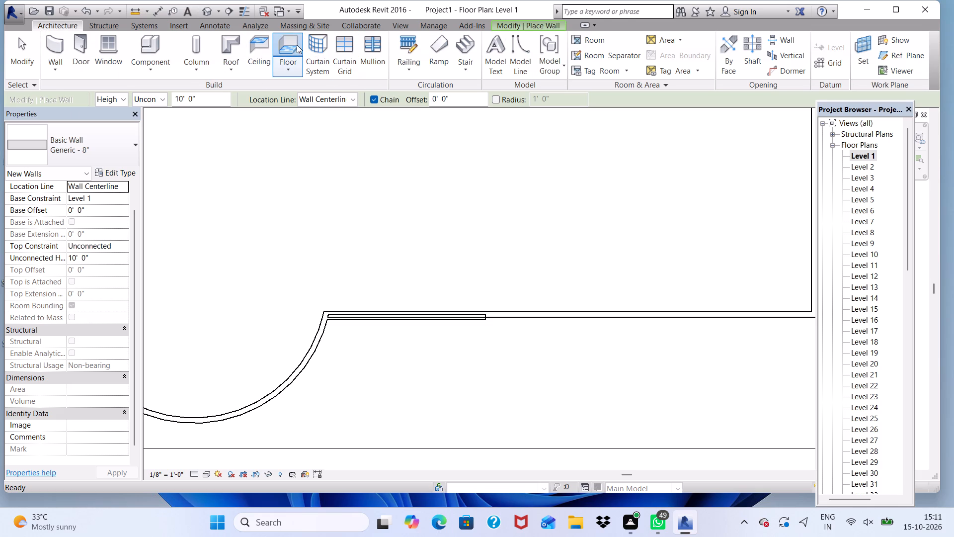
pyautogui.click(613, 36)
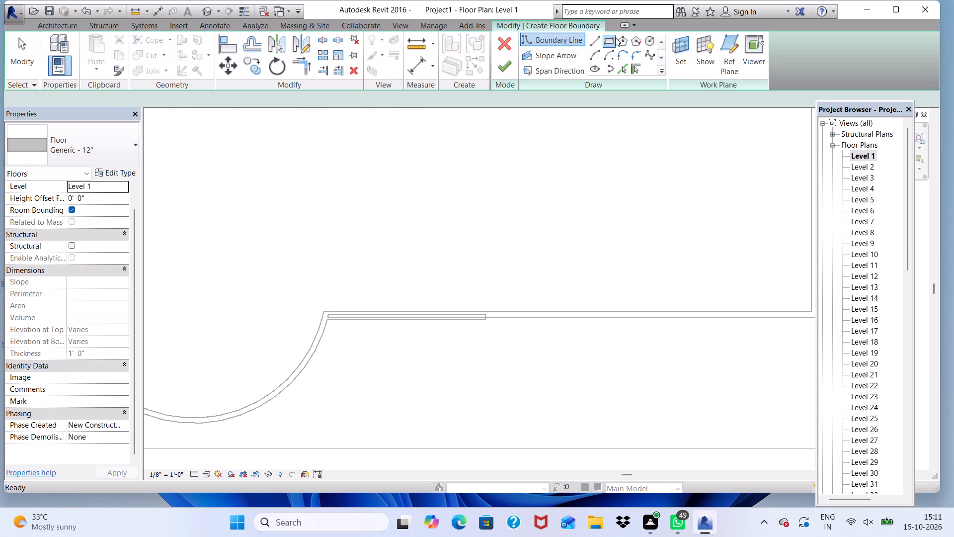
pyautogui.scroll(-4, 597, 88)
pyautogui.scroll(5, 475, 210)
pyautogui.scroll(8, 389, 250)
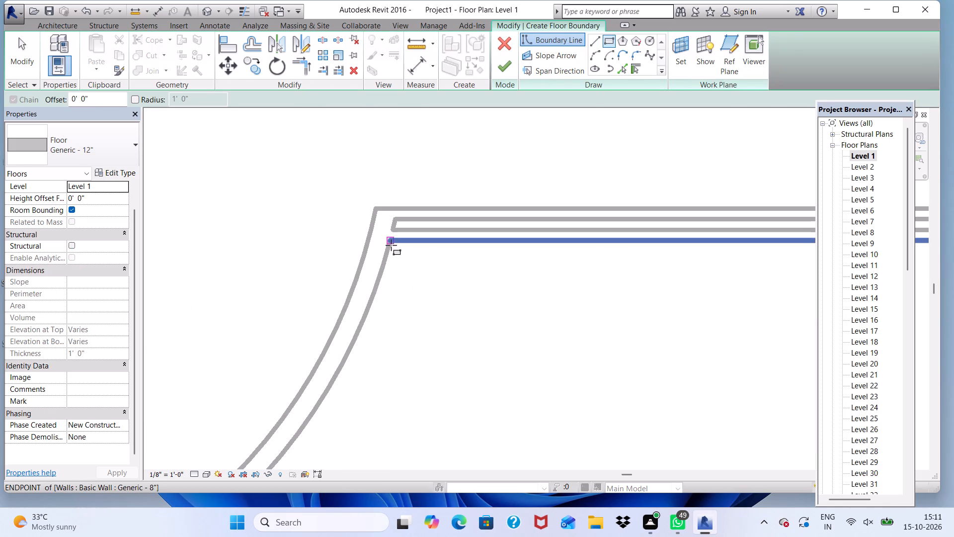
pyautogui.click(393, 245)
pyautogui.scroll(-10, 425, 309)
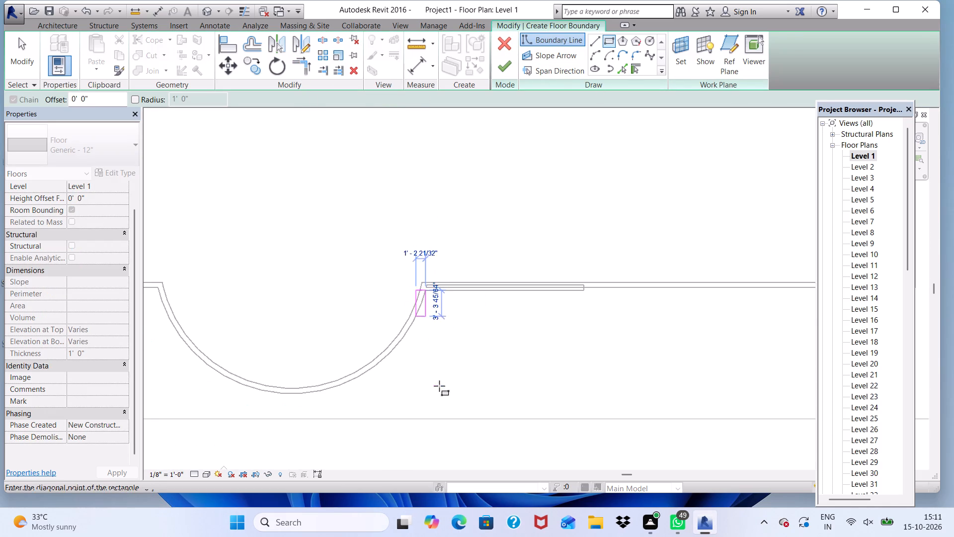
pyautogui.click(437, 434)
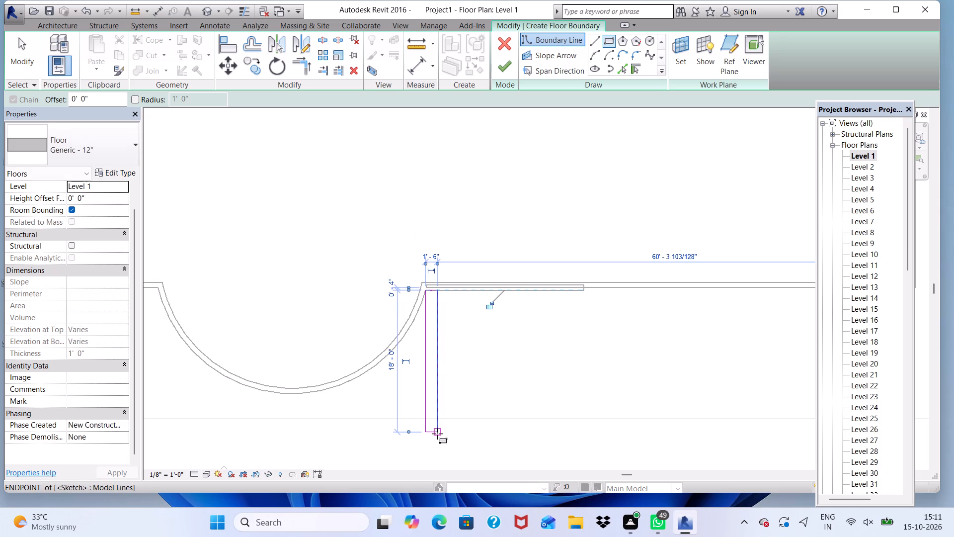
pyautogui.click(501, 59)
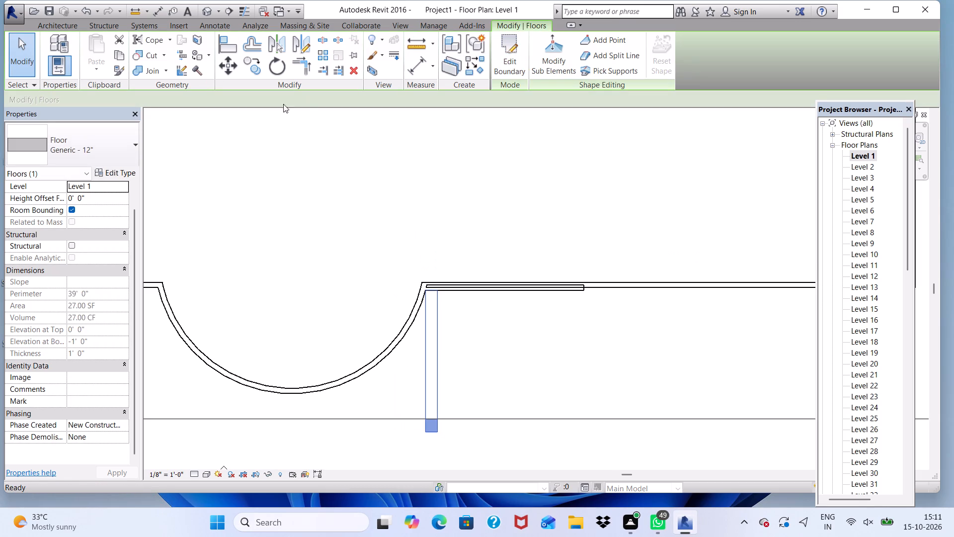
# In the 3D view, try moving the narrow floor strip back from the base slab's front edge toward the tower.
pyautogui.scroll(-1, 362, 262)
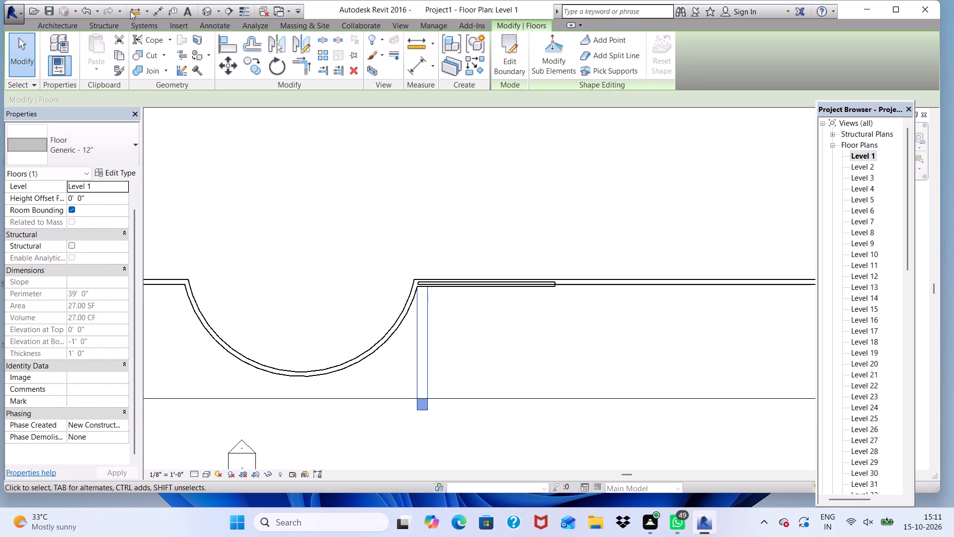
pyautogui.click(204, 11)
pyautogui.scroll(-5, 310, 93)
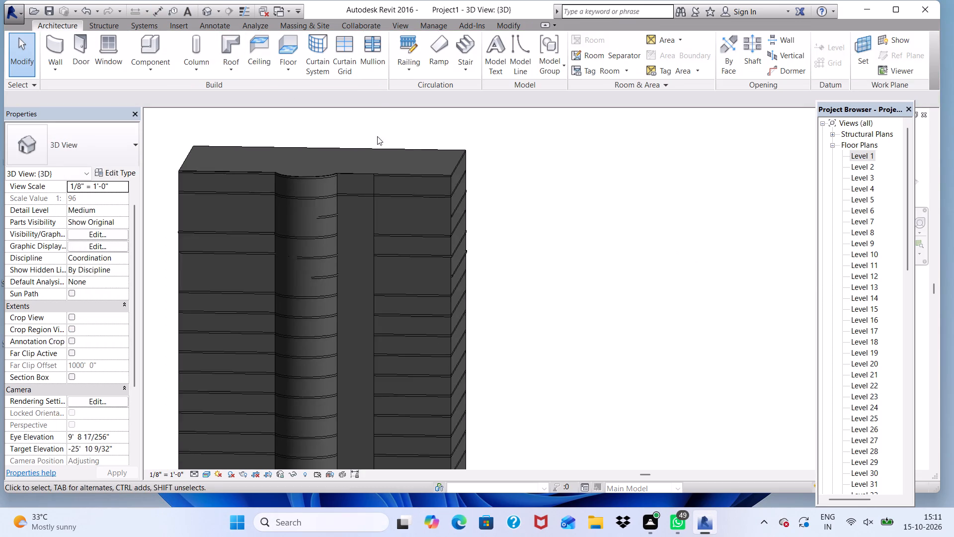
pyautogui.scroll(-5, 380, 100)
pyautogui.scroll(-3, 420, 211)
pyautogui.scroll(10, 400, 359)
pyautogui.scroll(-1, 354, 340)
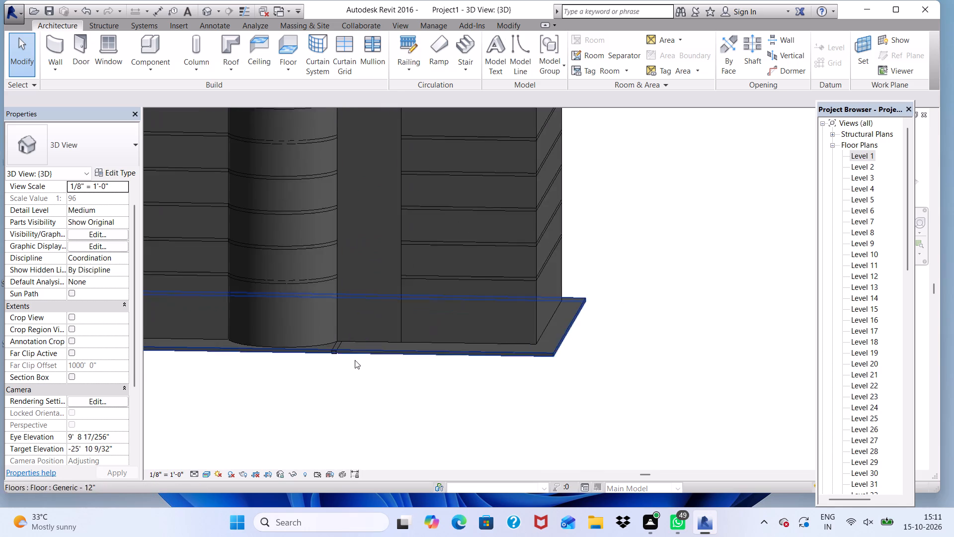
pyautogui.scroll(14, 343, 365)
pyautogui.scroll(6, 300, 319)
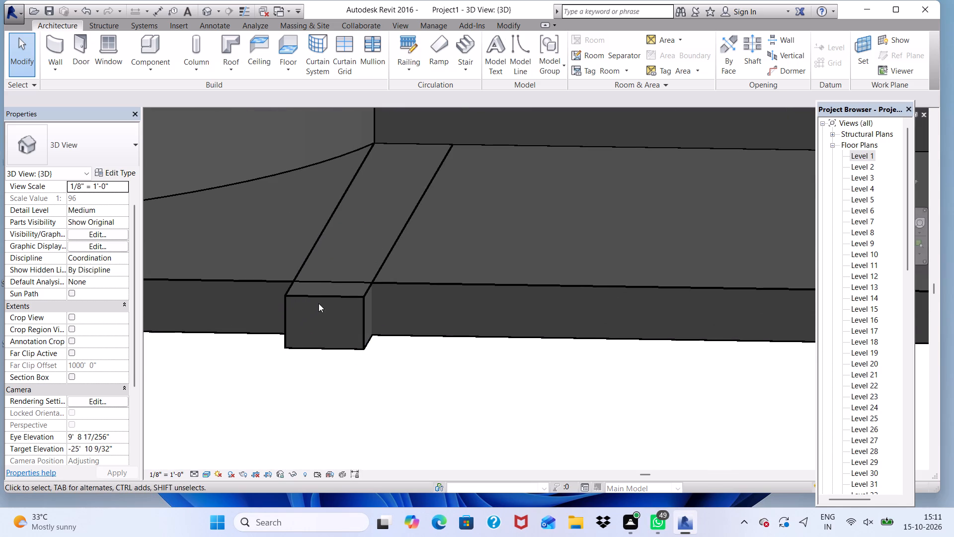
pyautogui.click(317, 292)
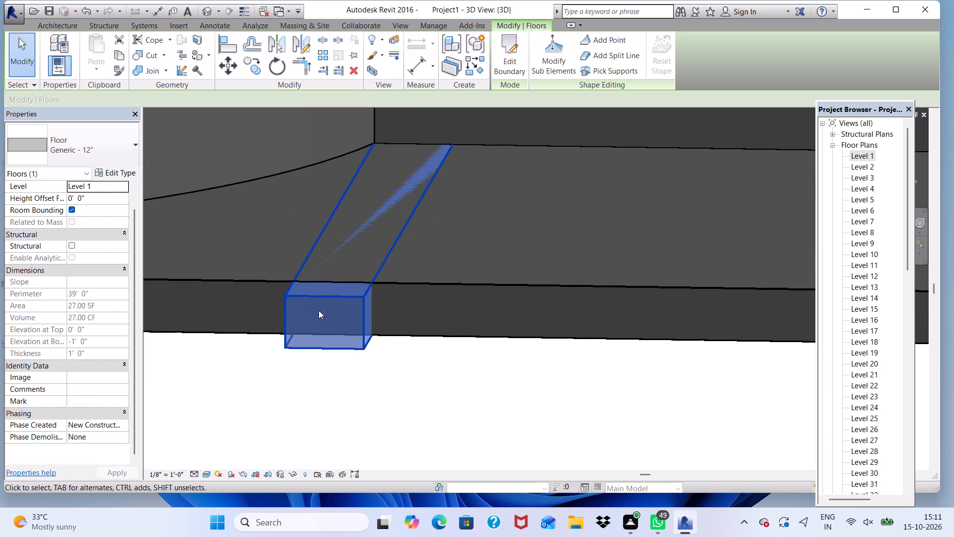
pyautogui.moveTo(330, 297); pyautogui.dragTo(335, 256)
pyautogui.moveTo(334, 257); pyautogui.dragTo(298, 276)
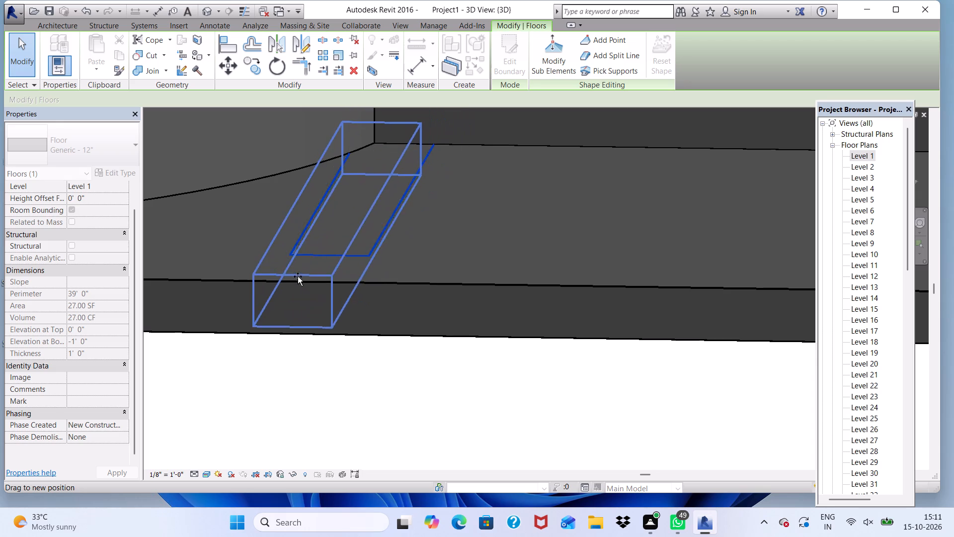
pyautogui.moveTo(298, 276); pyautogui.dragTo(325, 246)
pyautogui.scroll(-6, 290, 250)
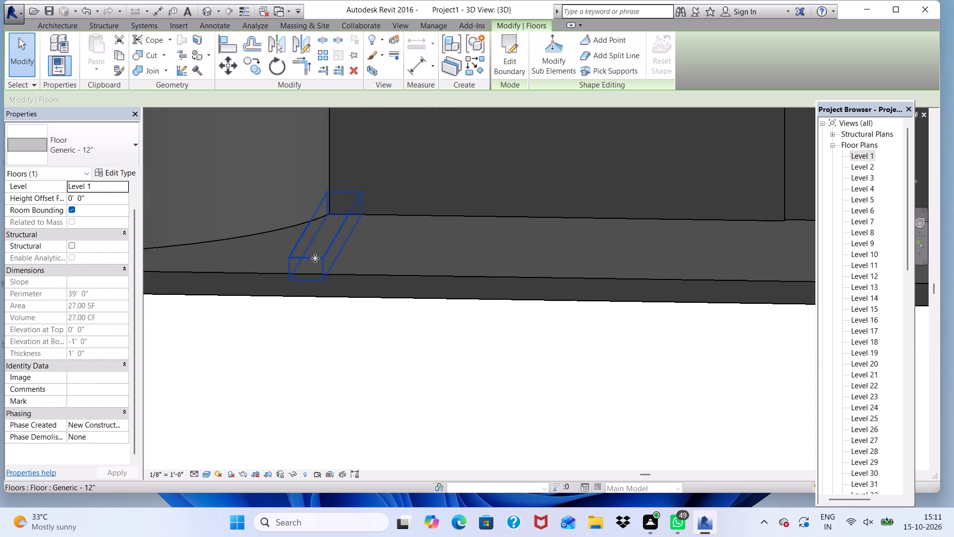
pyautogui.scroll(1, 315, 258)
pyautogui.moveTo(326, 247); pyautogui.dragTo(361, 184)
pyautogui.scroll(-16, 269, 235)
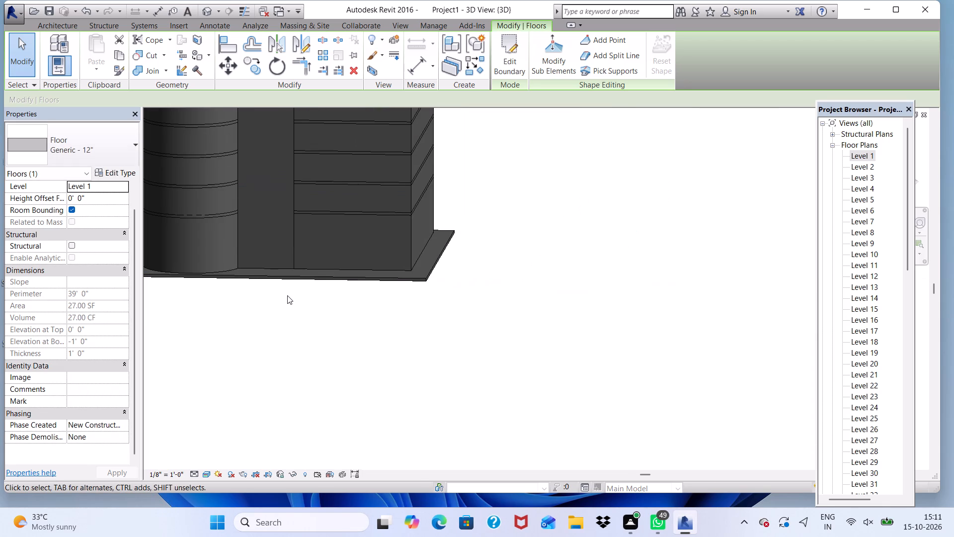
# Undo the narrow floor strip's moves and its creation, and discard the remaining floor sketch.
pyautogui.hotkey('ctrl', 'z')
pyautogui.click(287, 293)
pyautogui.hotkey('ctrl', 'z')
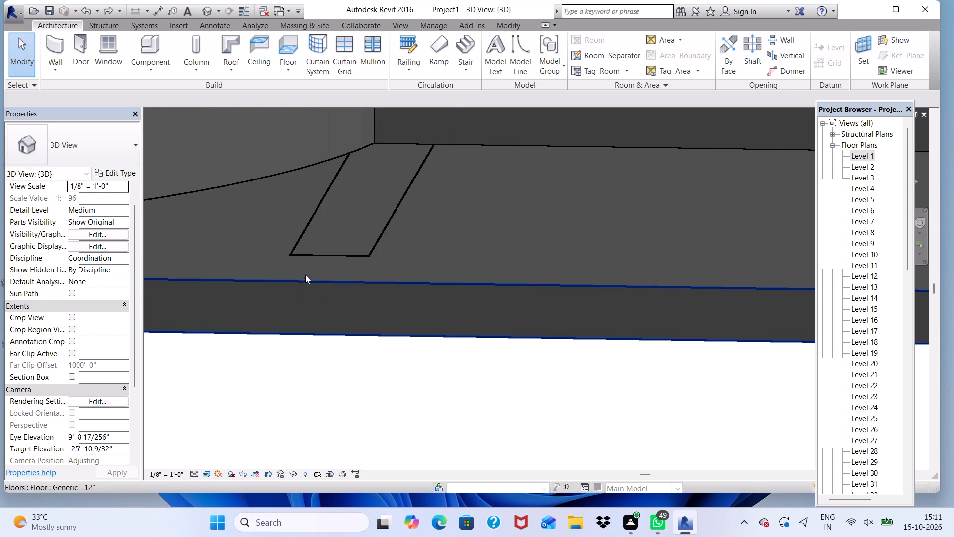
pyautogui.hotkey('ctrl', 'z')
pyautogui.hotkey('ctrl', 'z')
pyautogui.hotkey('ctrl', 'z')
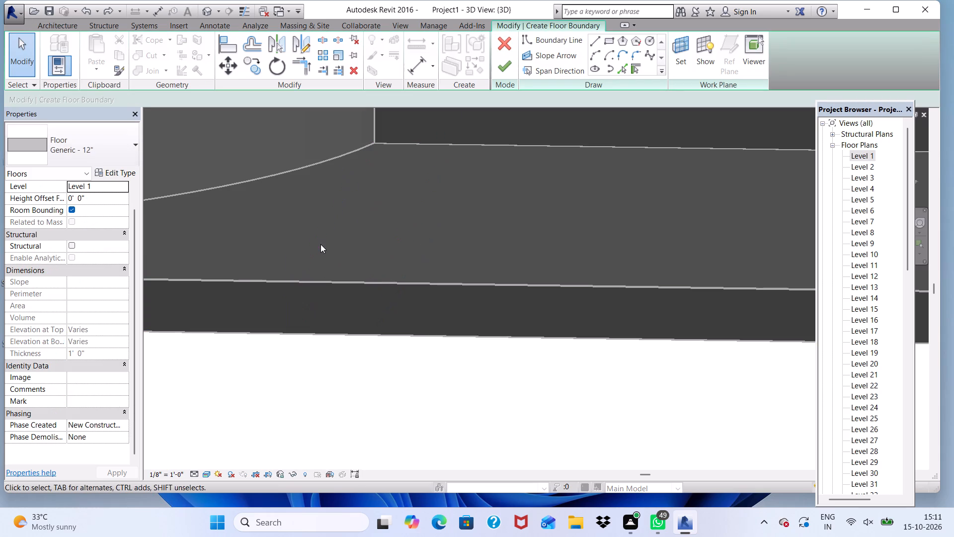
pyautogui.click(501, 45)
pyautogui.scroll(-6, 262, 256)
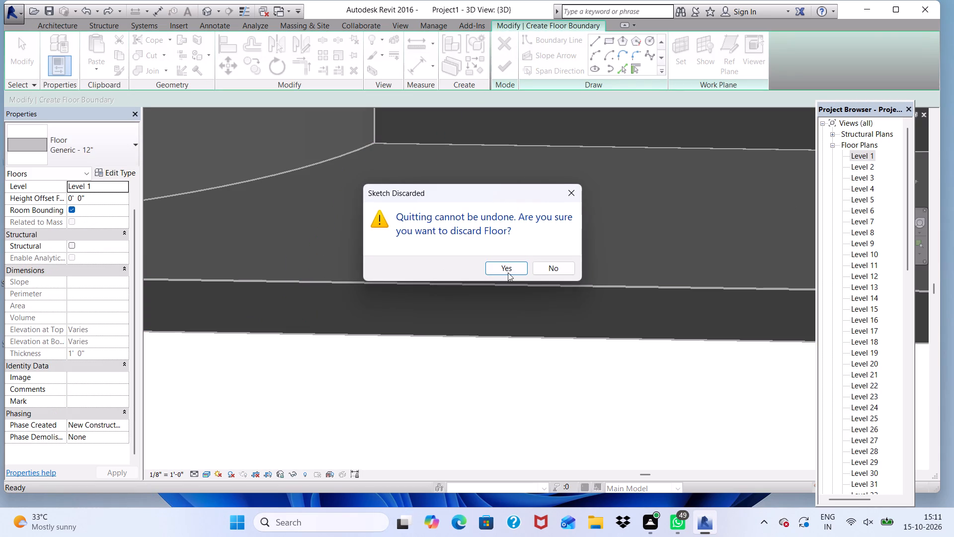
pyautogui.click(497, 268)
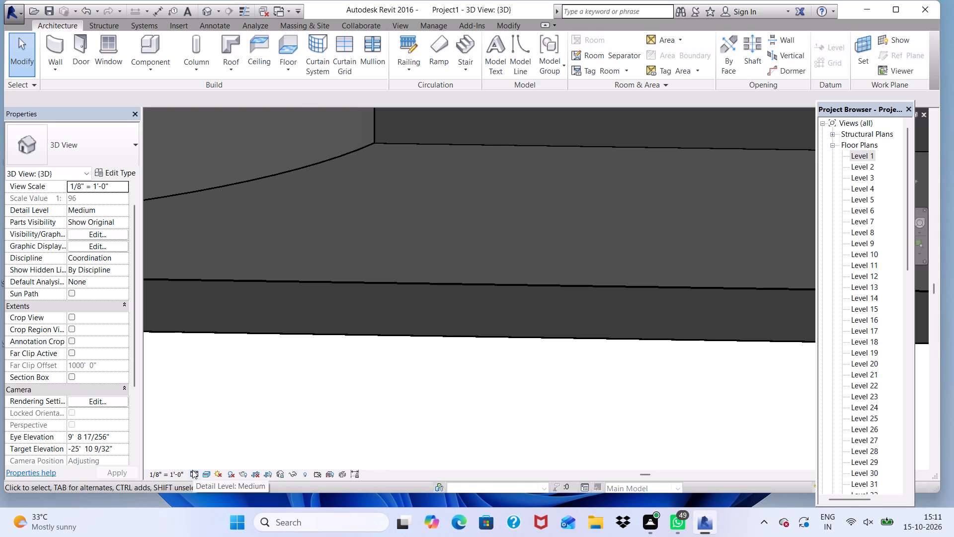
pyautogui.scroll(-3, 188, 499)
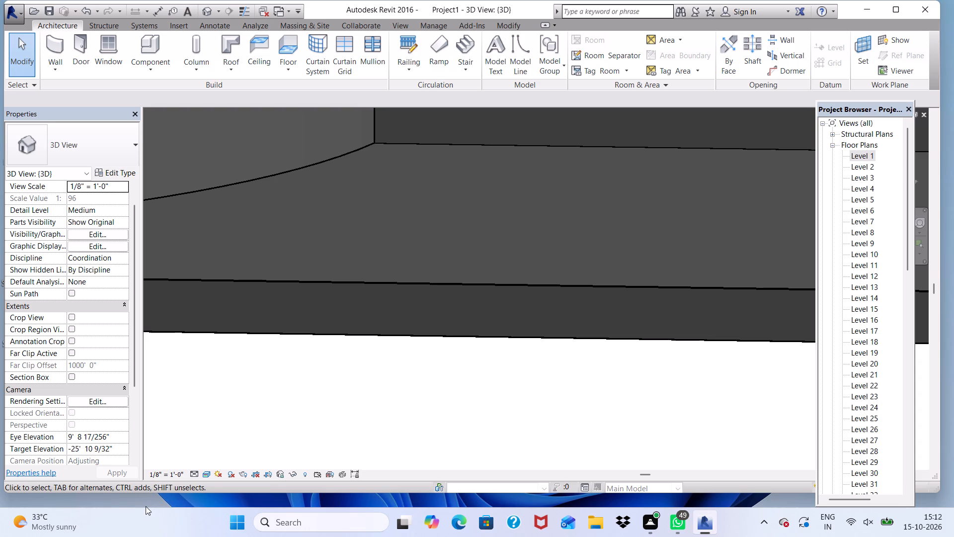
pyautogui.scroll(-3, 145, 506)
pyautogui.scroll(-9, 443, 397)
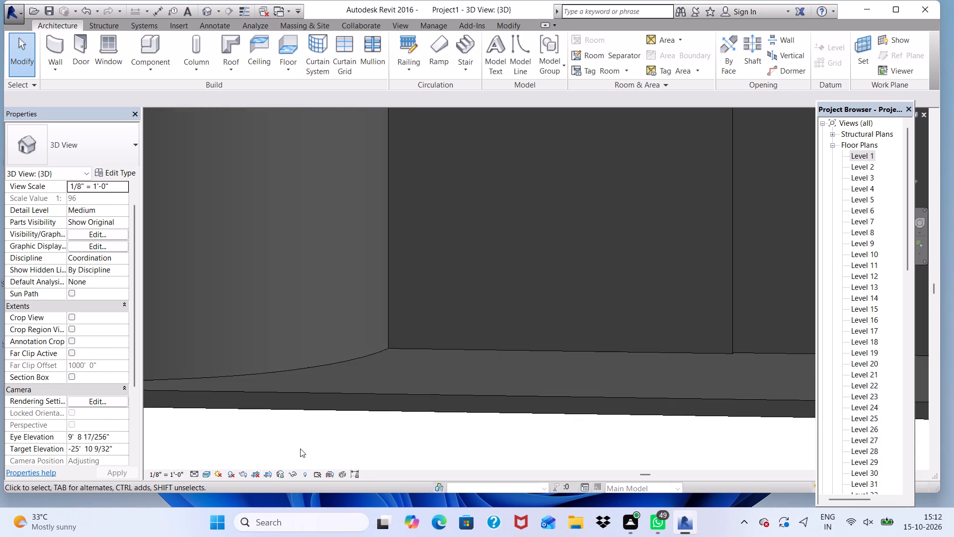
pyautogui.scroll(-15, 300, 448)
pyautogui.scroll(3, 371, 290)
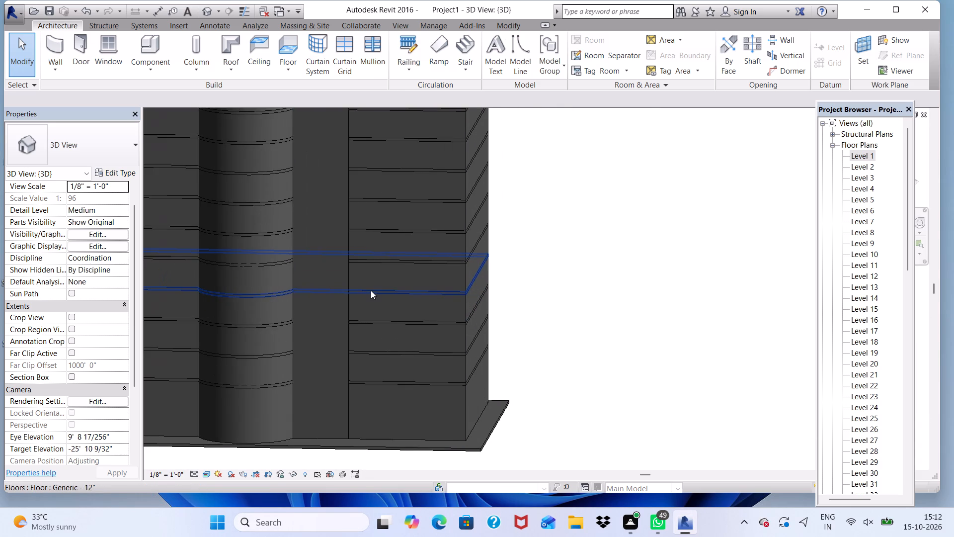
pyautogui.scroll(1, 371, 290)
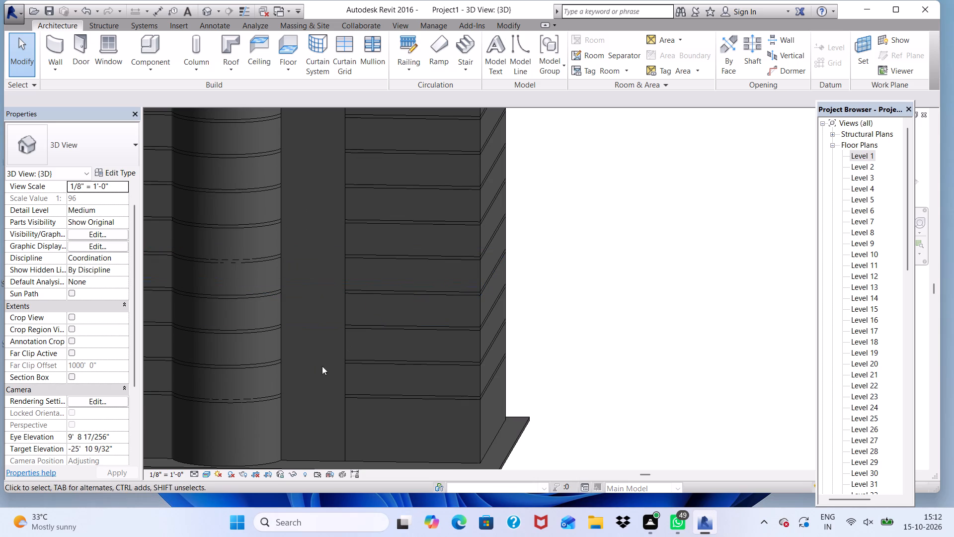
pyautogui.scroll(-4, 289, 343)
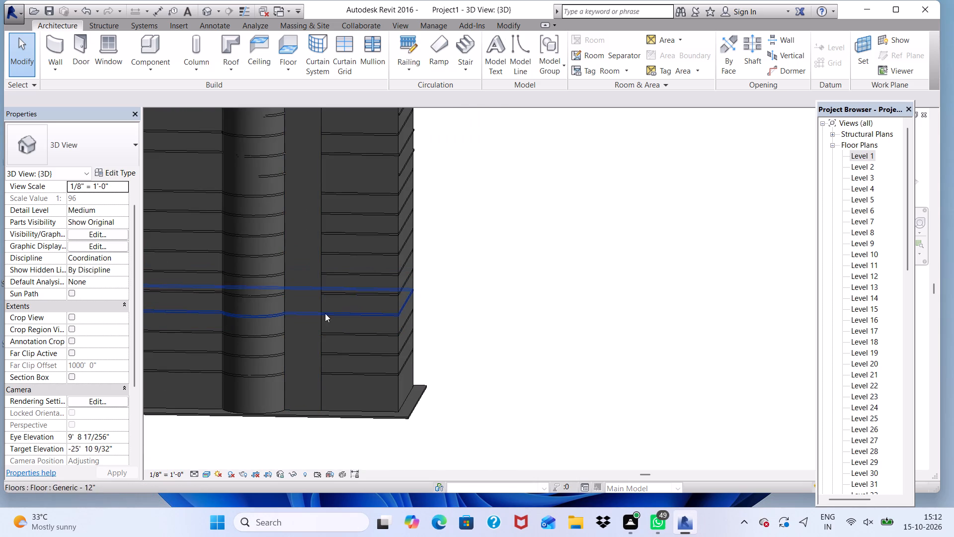
# Create an in-place component in the Generic Models category, keeping the name Generic Models 1.
pyautogui.click(152, 65)
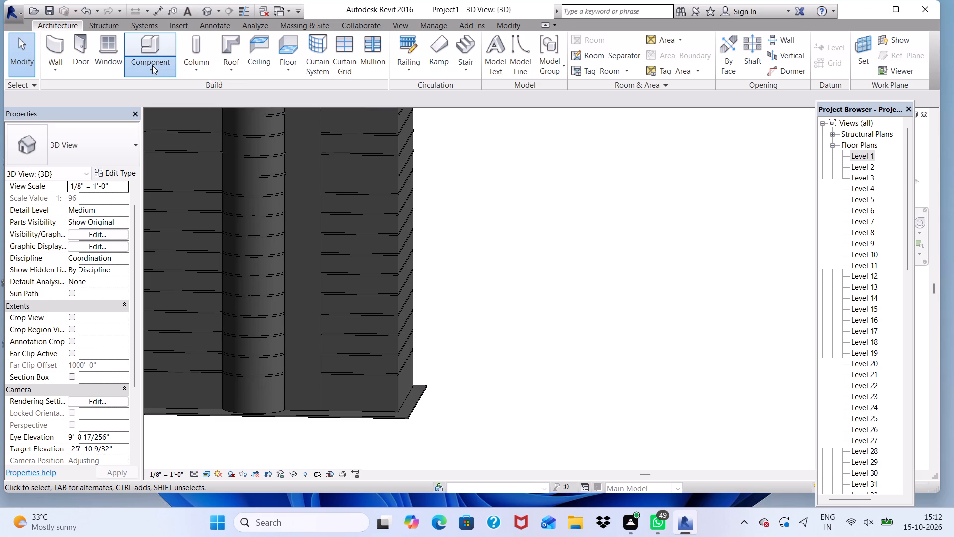
pyautogui.click(159, 111)
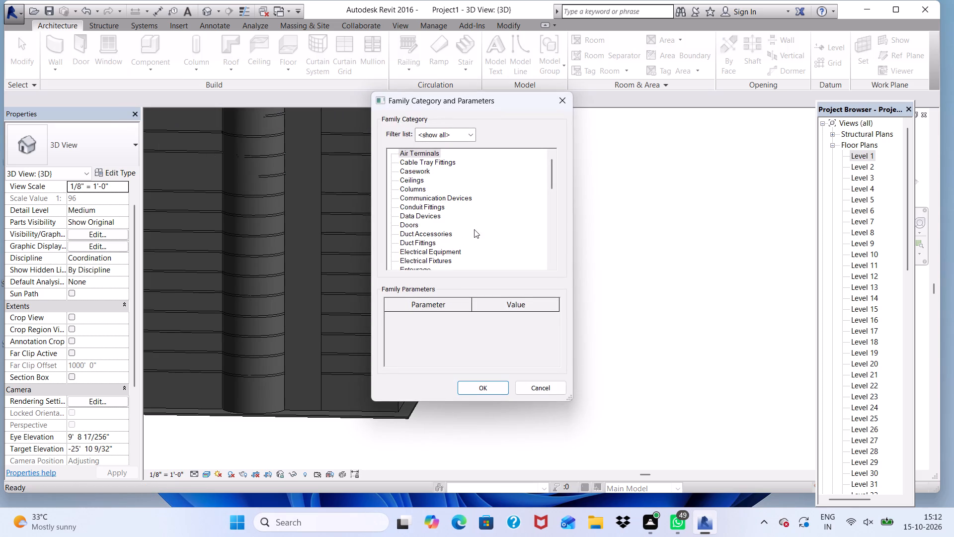
pyautogui.scroll(-5, 471, 214)
pyautogui.scroll(1, 474, 218)
pyautogui.scroll(-1, 473, 217)
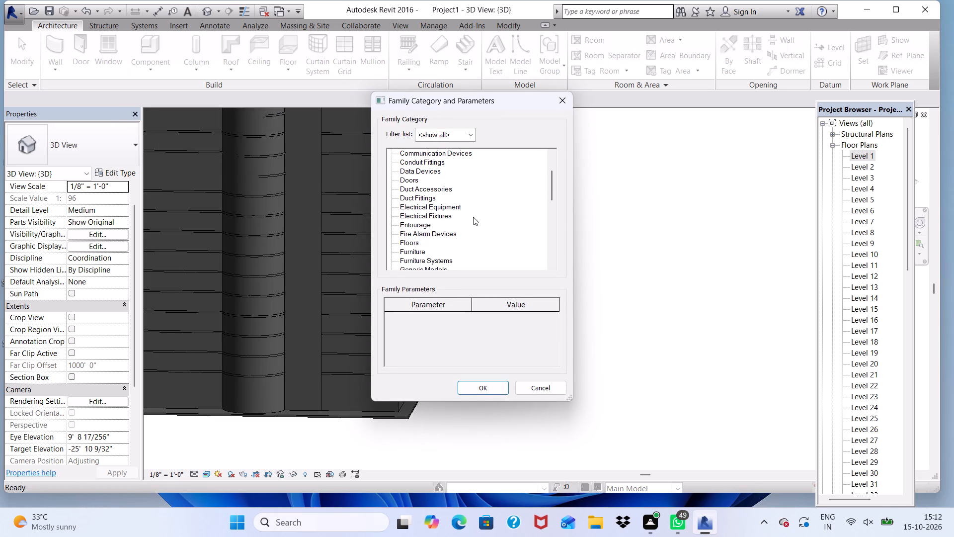
pyautogui.scroll(-1, 473, 217)
pyautogui.scroll(-1, 417, 250)
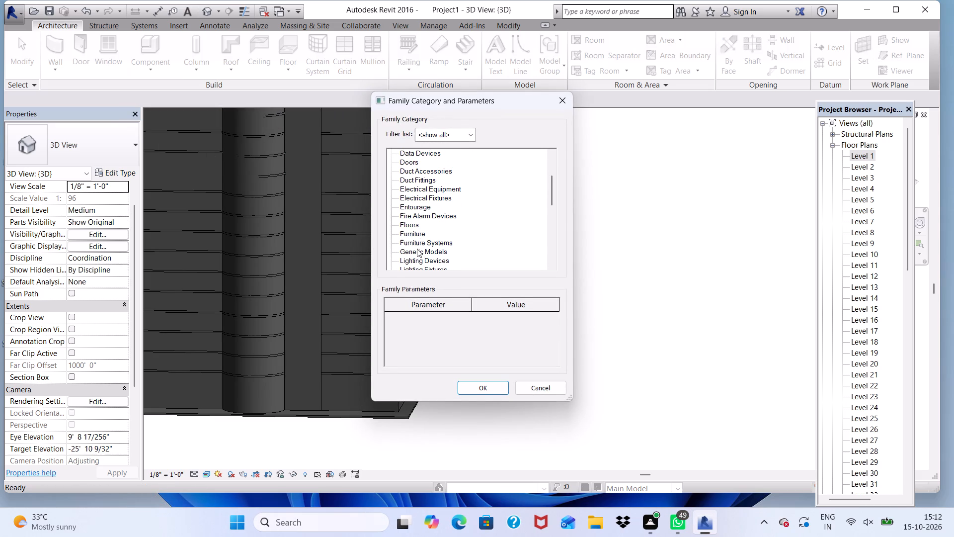
pyautogui.click(417, 249)
pyautogui.click(477, 386)
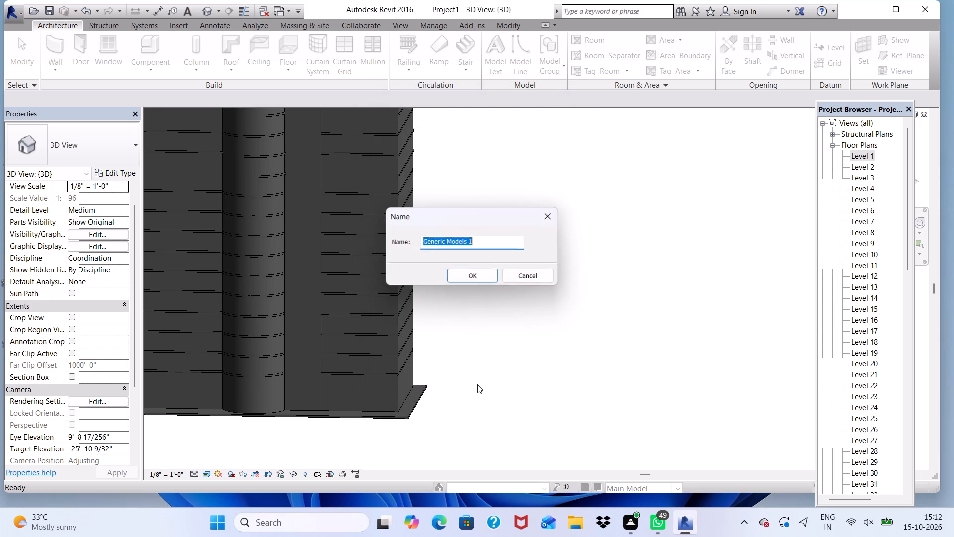
pyautogui.click(466, 280)
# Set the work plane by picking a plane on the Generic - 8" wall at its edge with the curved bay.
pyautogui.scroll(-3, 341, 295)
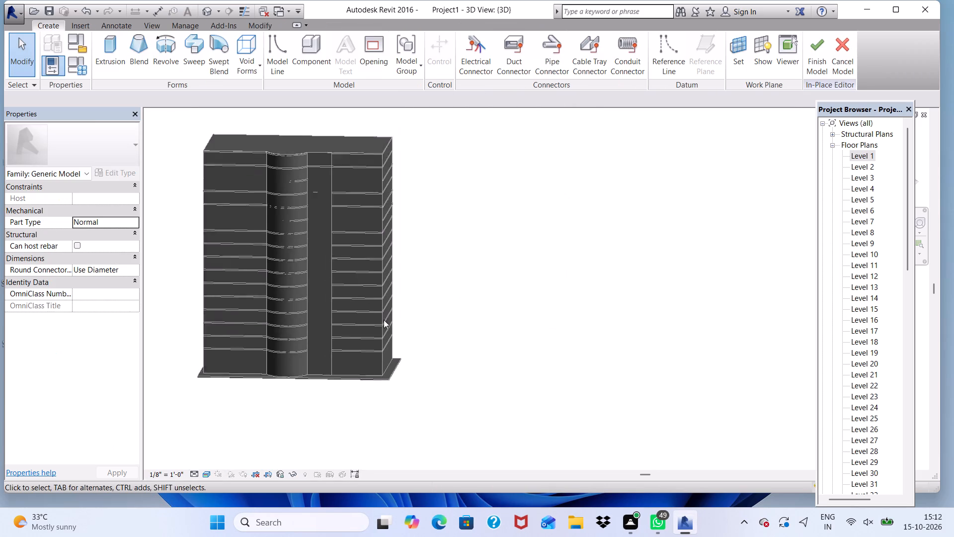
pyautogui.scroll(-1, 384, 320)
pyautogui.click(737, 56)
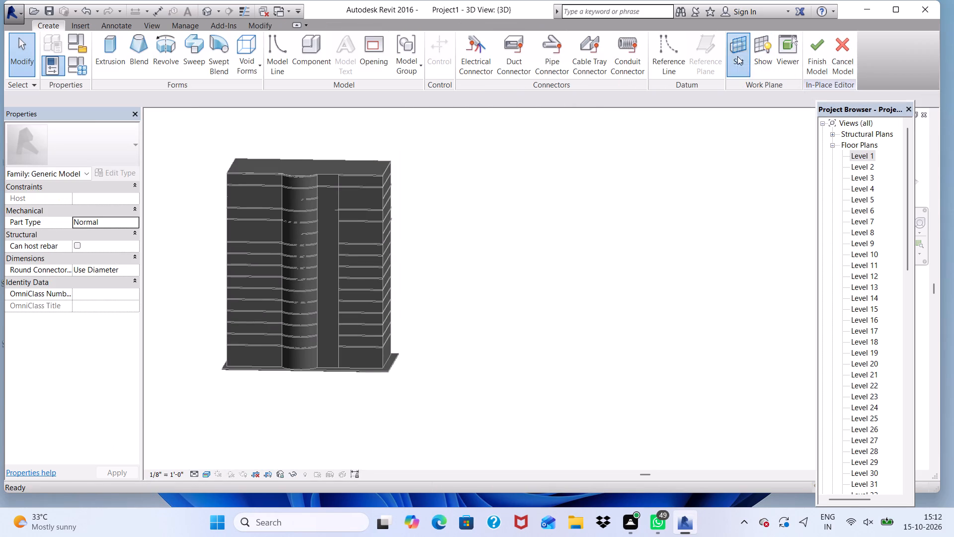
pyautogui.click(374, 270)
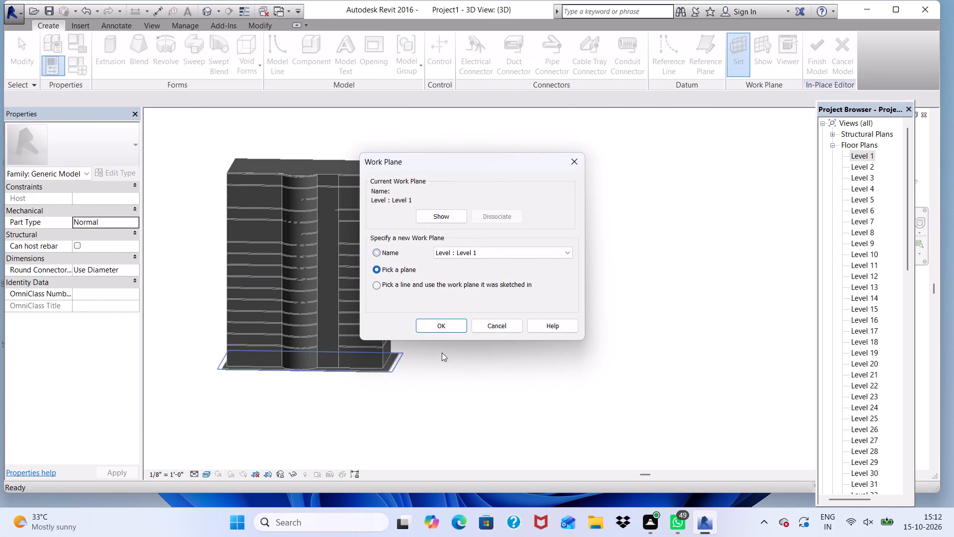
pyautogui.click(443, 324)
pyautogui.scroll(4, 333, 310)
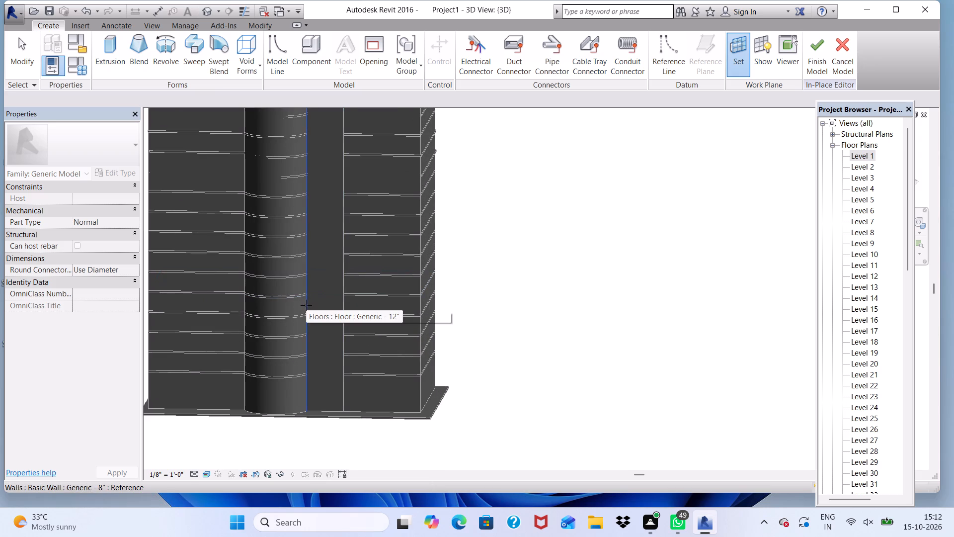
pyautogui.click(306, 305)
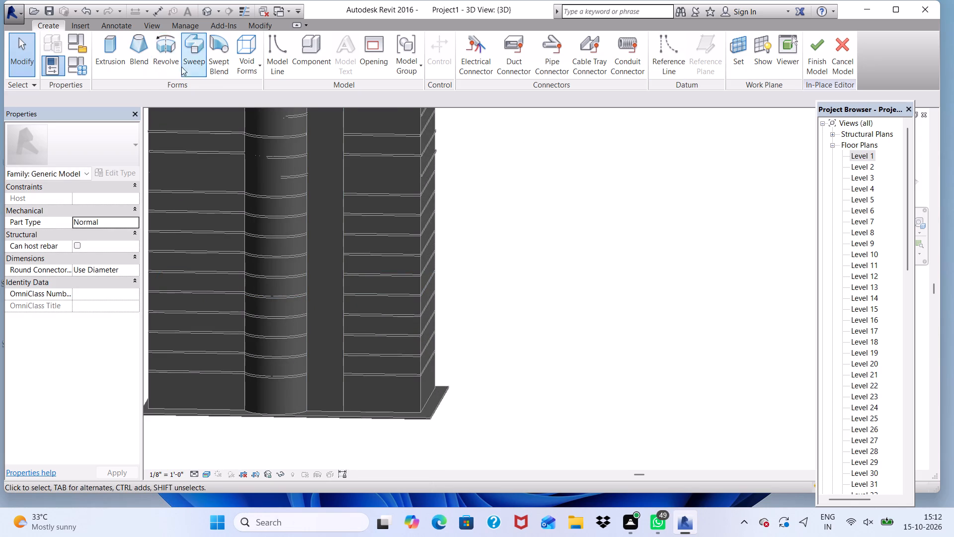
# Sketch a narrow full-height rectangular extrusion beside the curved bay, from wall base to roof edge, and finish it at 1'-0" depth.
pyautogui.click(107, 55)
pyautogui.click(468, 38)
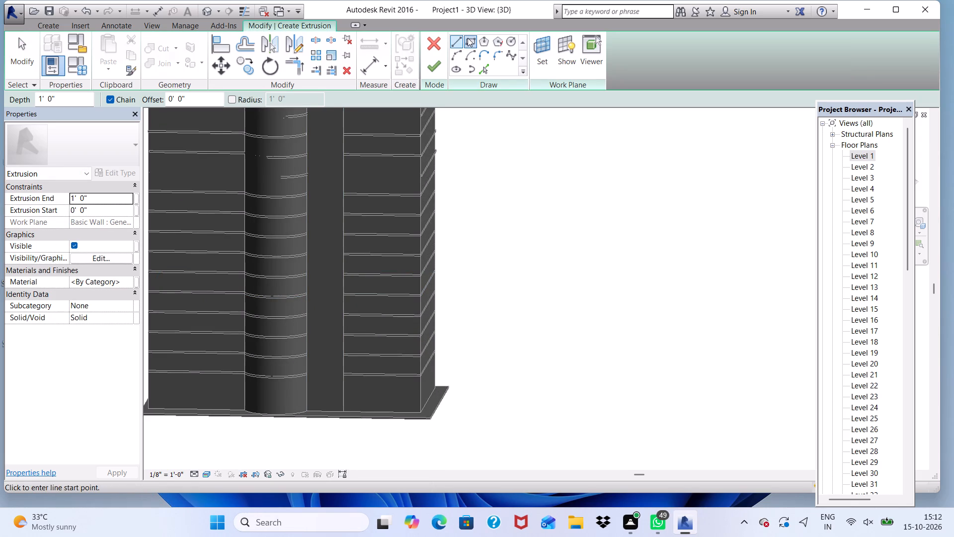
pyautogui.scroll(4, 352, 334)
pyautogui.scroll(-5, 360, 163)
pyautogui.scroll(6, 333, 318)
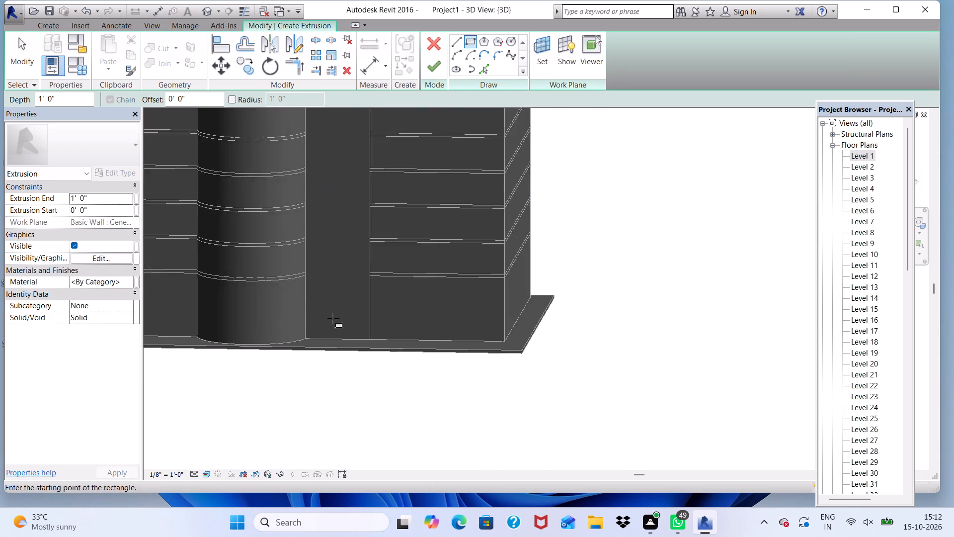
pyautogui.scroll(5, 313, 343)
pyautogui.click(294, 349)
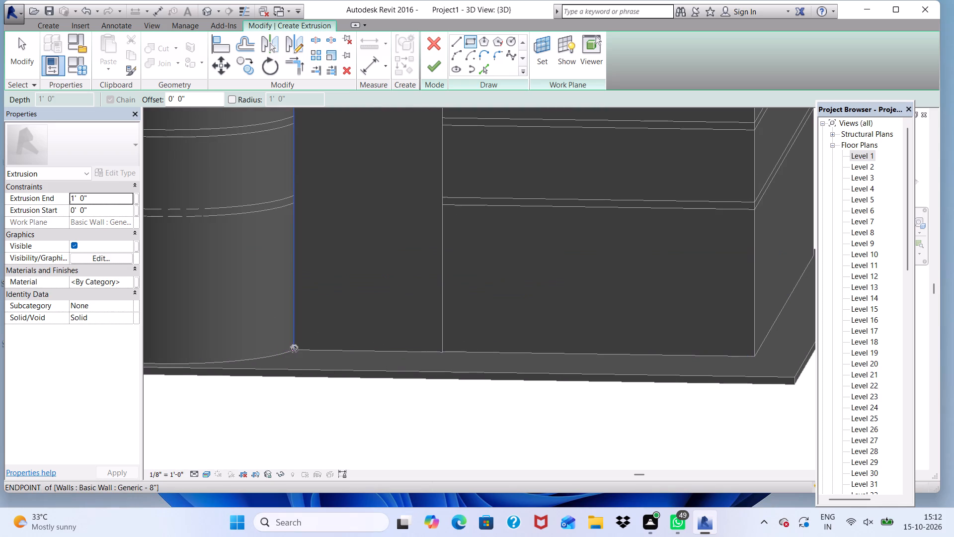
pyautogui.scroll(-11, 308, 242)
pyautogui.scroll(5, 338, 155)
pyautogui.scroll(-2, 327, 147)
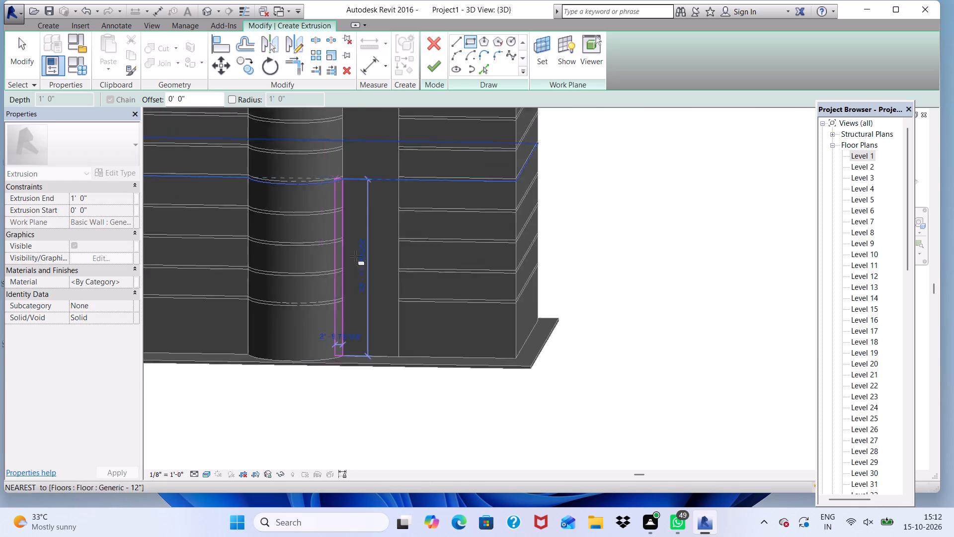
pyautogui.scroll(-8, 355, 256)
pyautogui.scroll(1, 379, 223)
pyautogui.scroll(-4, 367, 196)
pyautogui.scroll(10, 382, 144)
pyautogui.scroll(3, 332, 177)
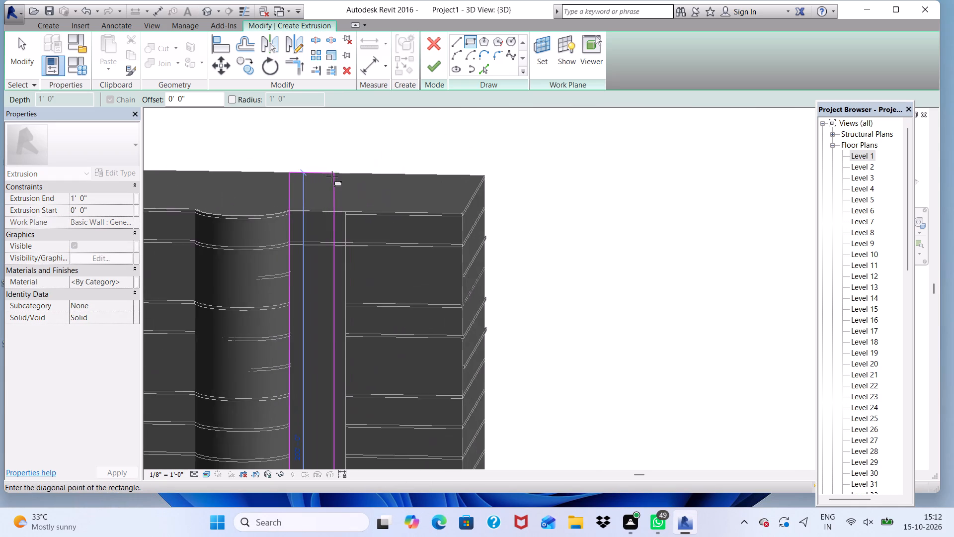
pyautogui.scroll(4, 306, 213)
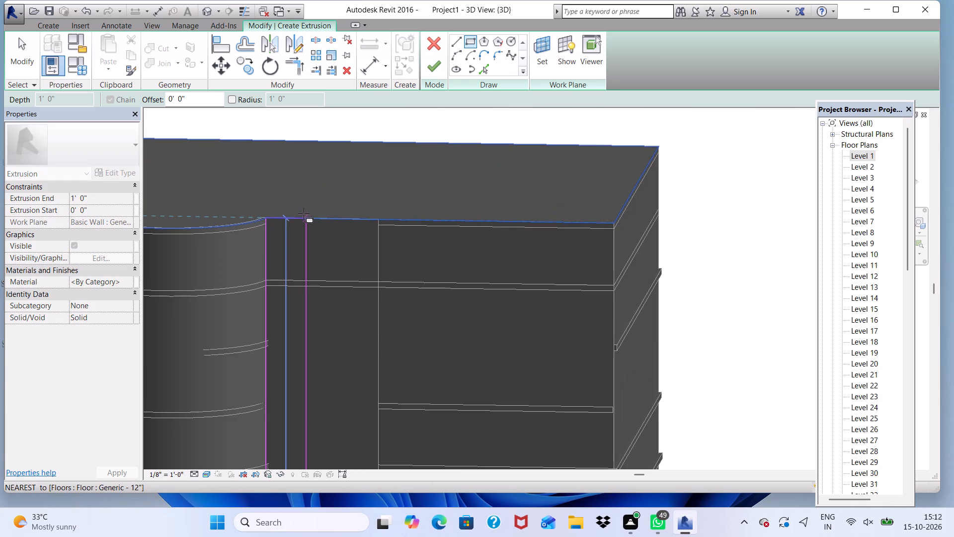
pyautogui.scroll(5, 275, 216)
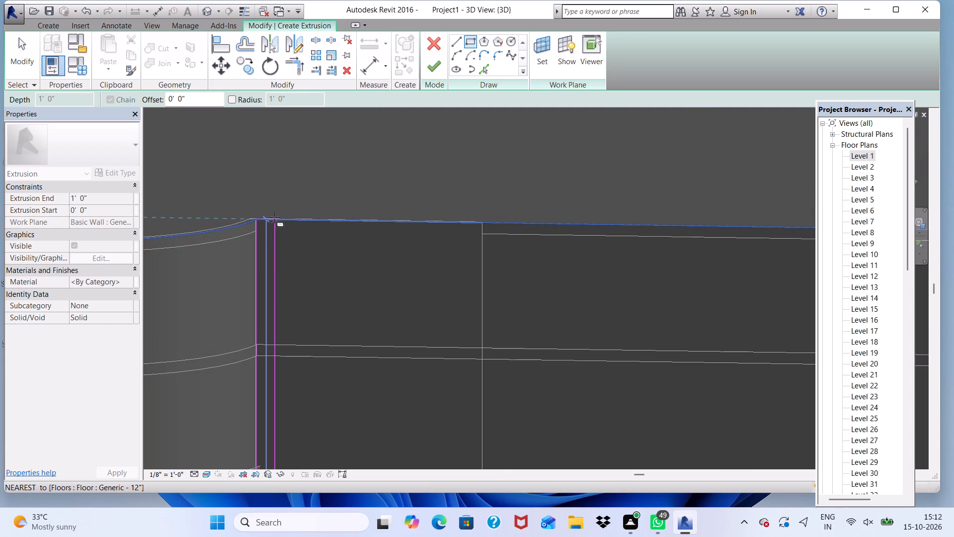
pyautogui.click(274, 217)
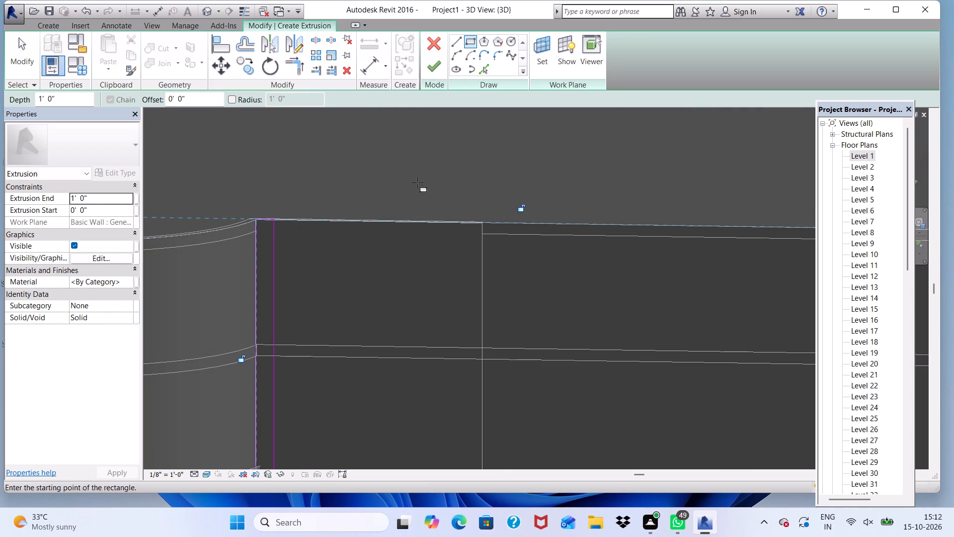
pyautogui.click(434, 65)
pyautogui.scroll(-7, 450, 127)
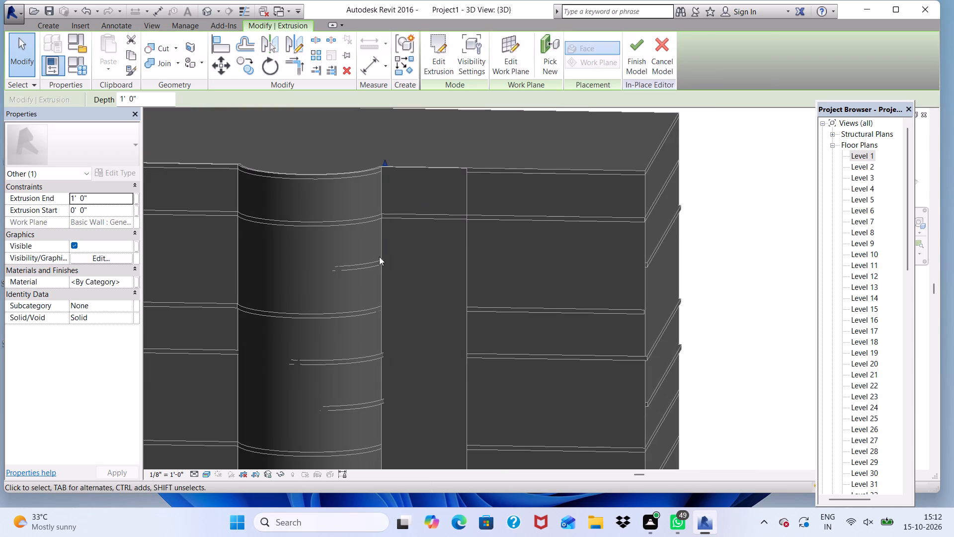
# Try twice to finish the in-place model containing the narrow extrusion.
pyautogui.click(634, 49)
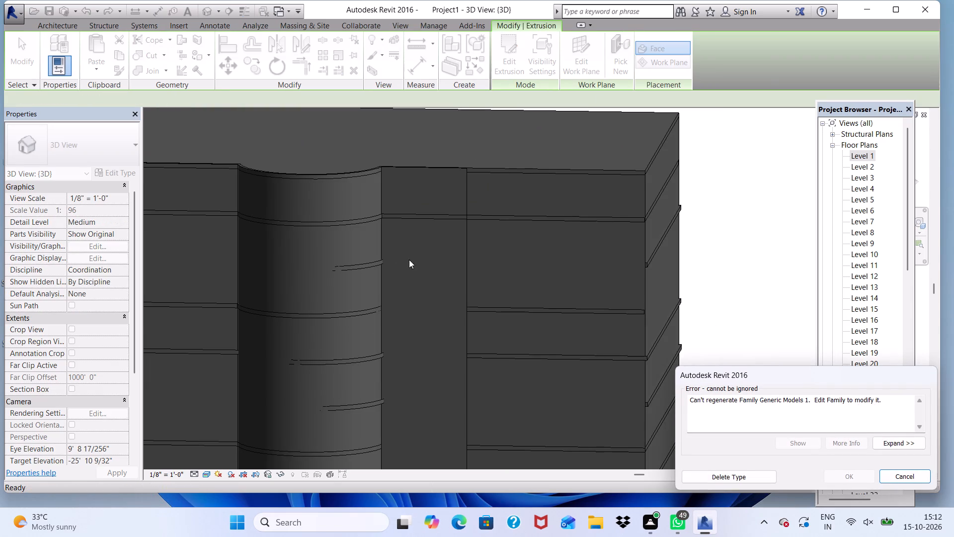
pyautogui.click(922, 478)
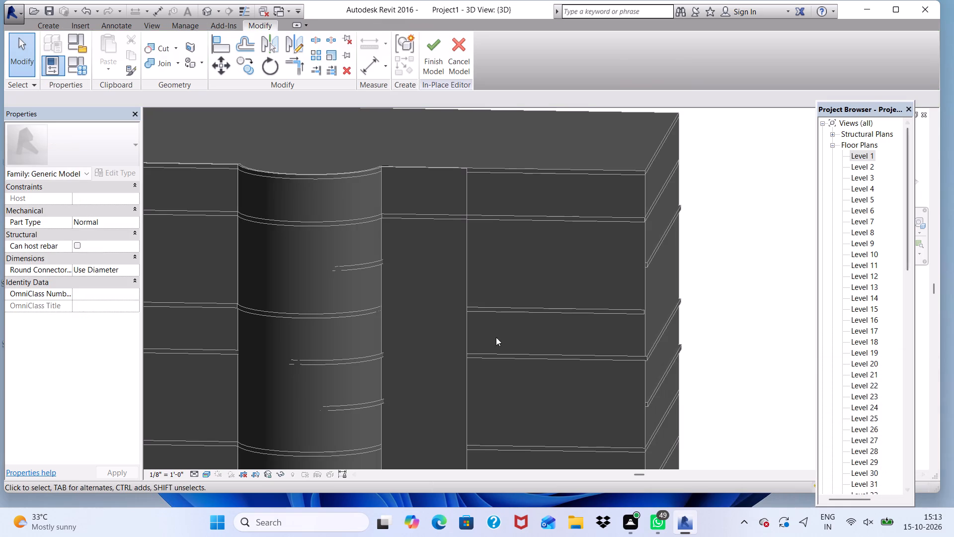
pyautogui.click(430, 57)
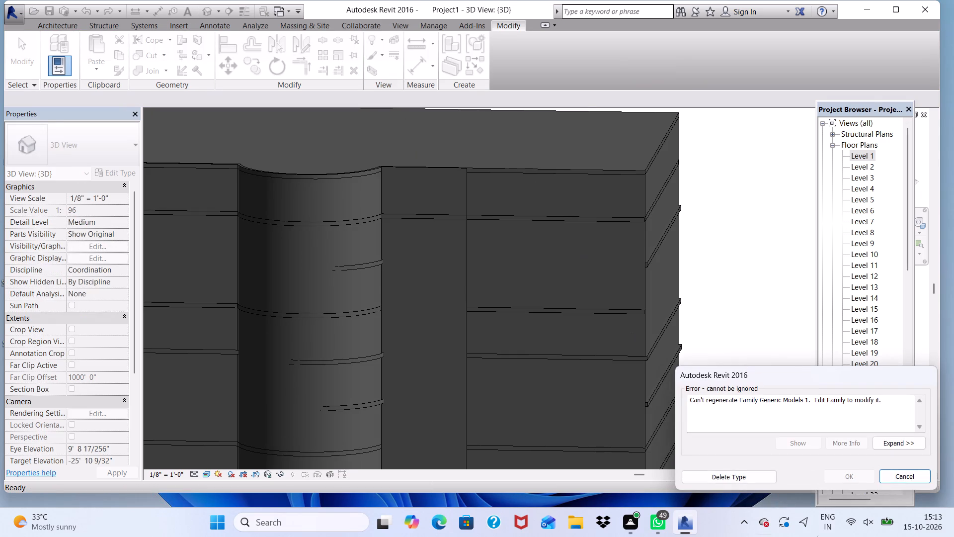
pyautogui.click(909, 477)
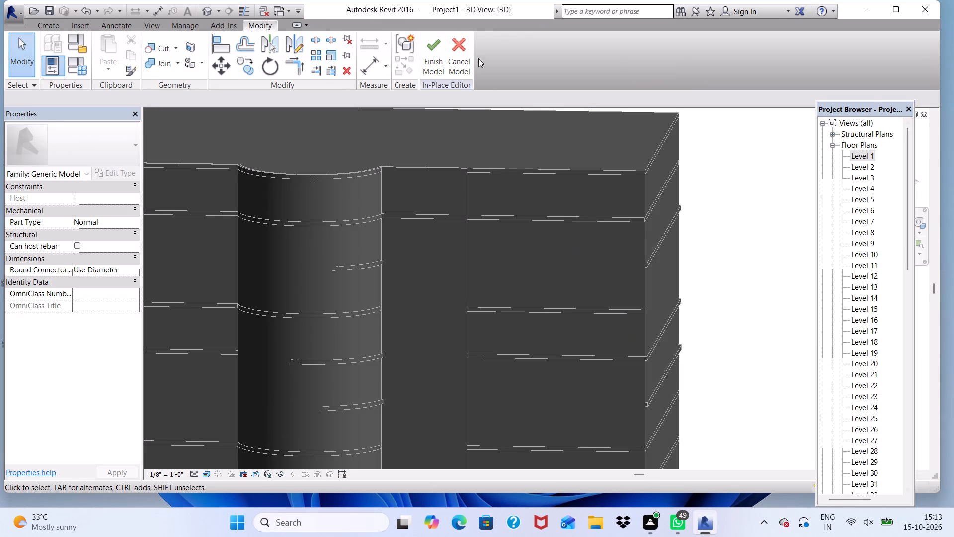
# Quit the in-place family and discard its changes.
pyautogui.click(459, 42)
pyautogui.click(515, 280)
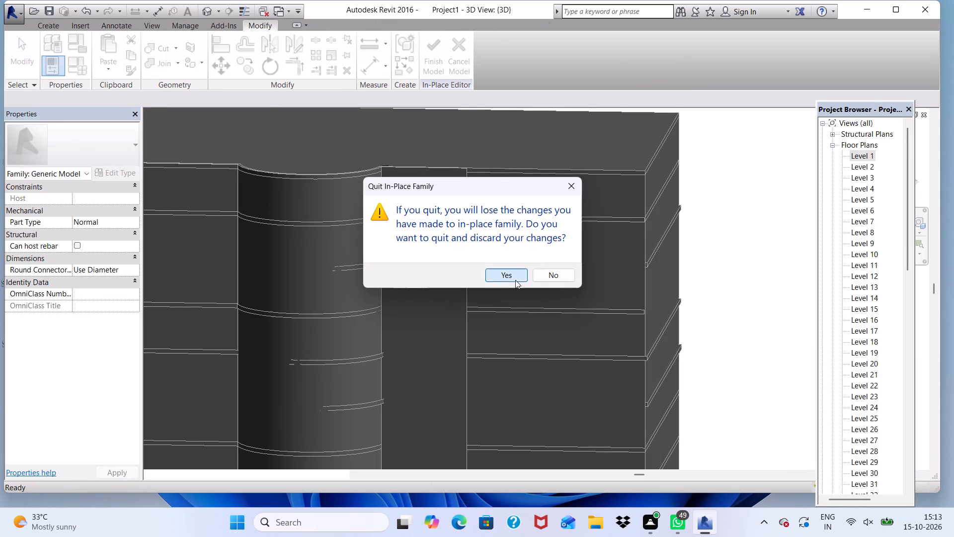
# Create a new in-place component in the Generic Models category, keeping the name Generic Models 1.
pyautogui.scroll(-4, 421, 249)
pyautogui.scroll(-2, 537, 283)
pyautogui.scroll(5, 435, 176)
pyautogui.scroll(5, 420, 224)
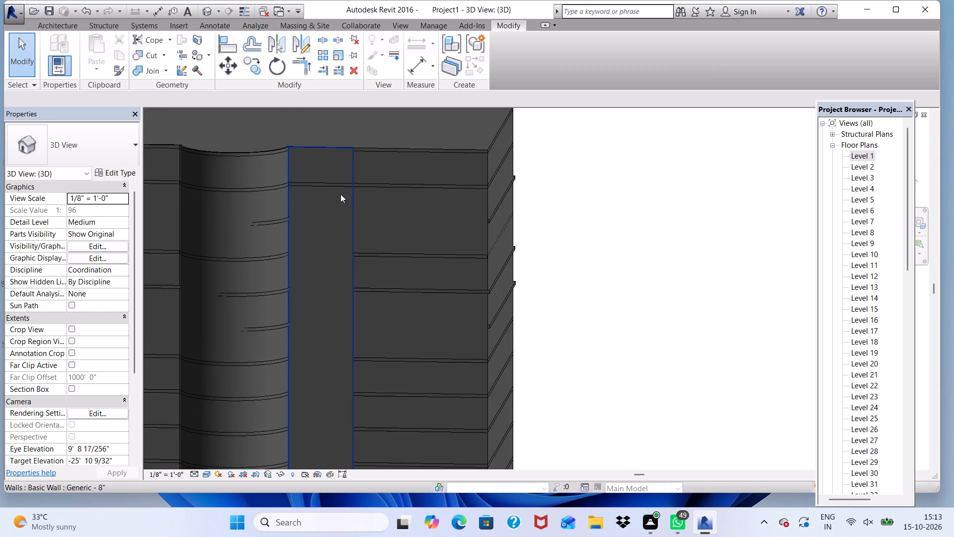
pyautogui.scroll(-3, 324, 268)
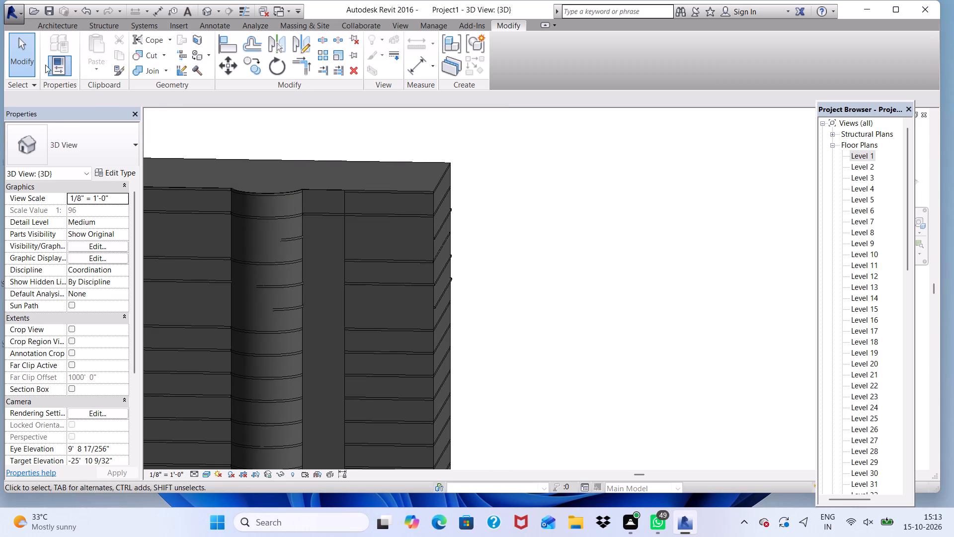
pyautogui.click(64, 21)
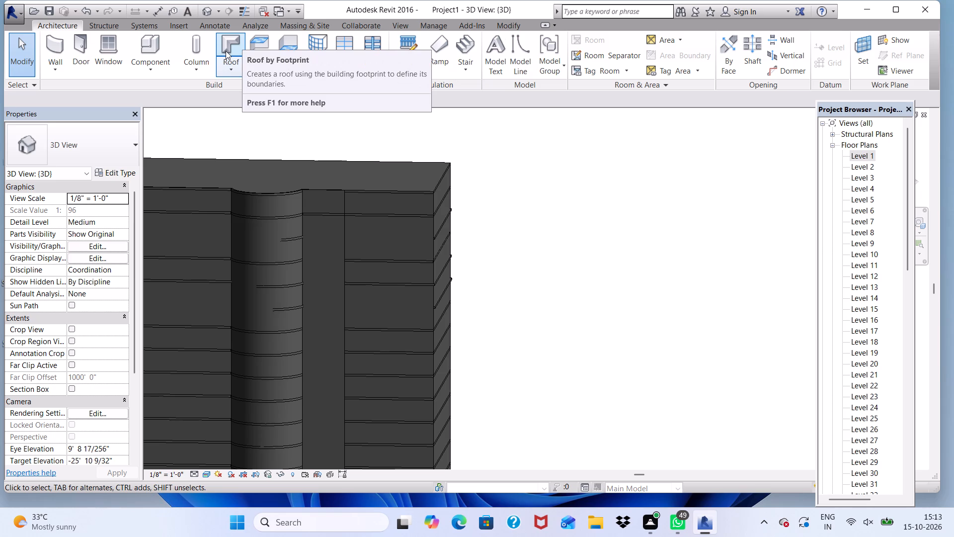
pyautogui.click(150, 67)
pyautogui.click(168, 122)
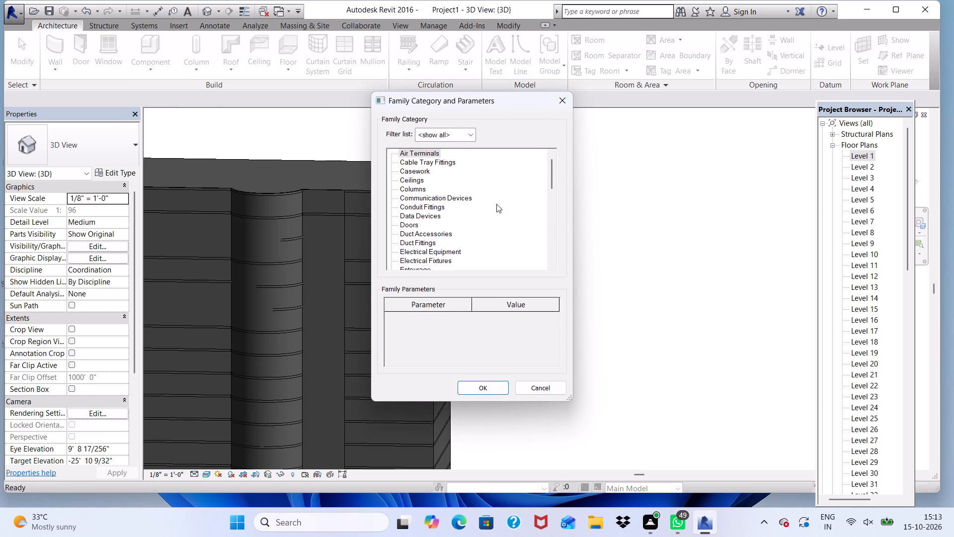
pyautogui.scroll(-7, 522, 216)
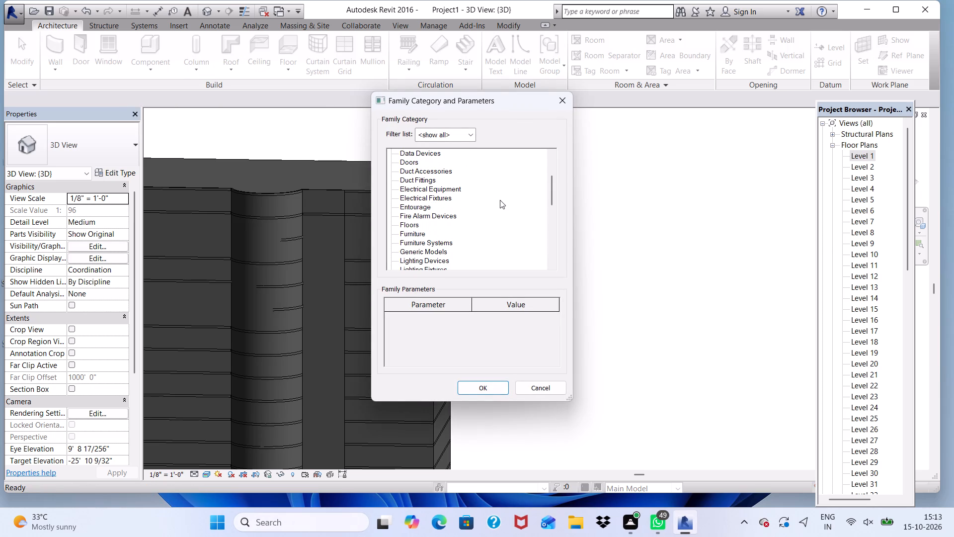
pyautogui.scroll(-1, 496, 205)
pyautogui.click(446, 244)
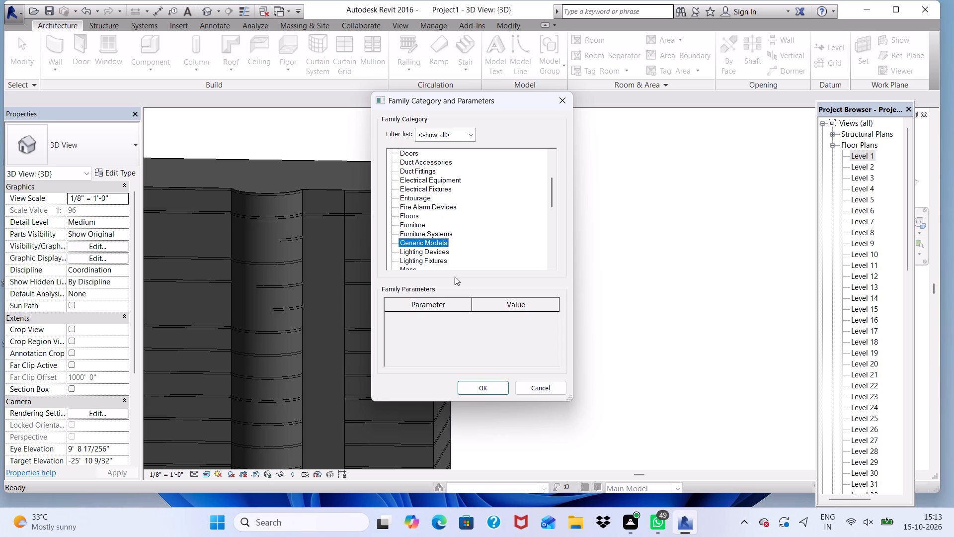
pyautogui.click(486, 386)
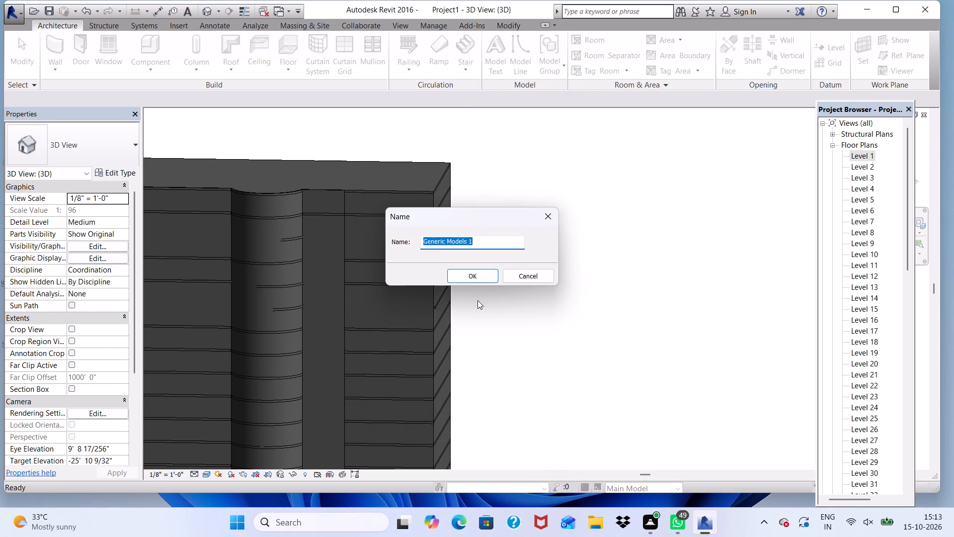
pyautogui.click(476, 275)
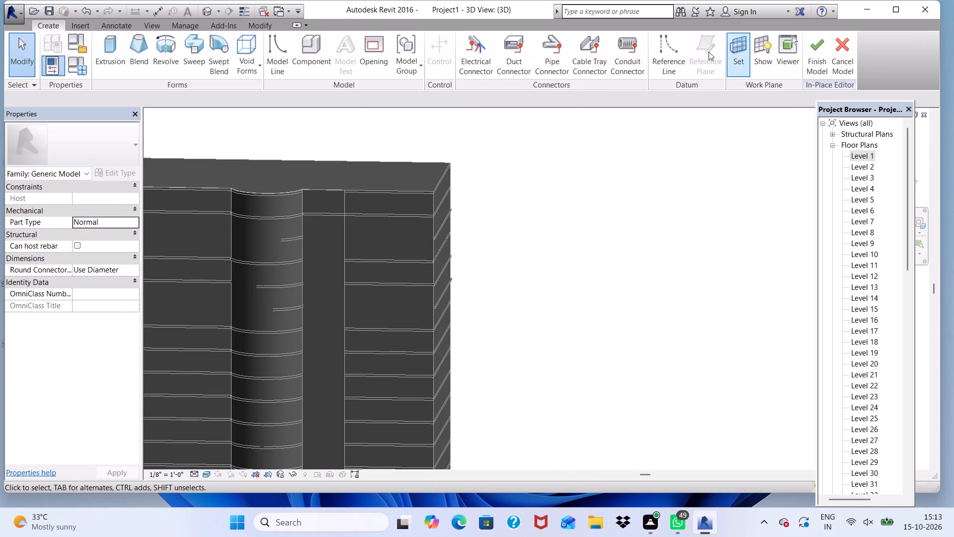
# Set the work plane by picking a plane on the Generic - 8" wall beside the curved bay, near its top.
pyautogui.click(743, 51)
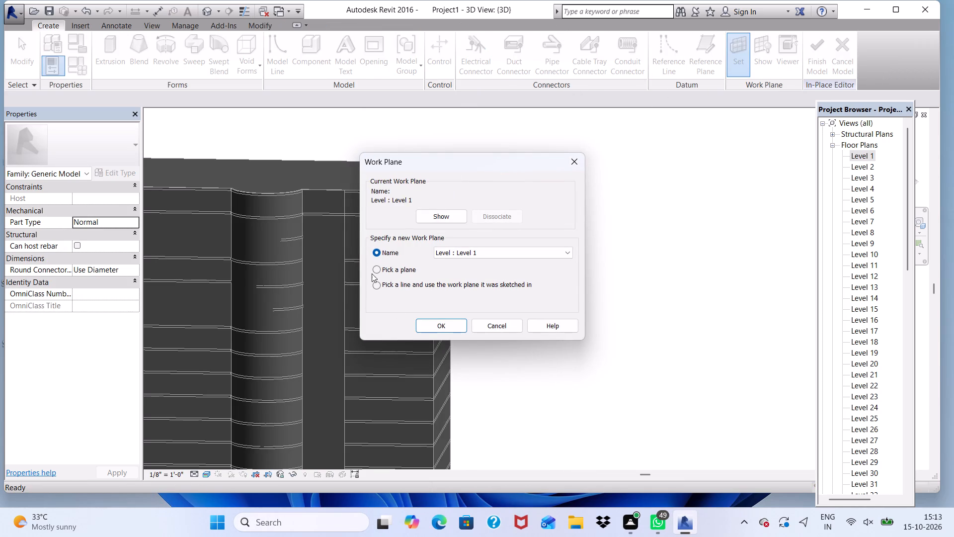
pyautogui.click(371, 268)
pyautogui.click(379, 268)
pyautogui.click(446, 320)
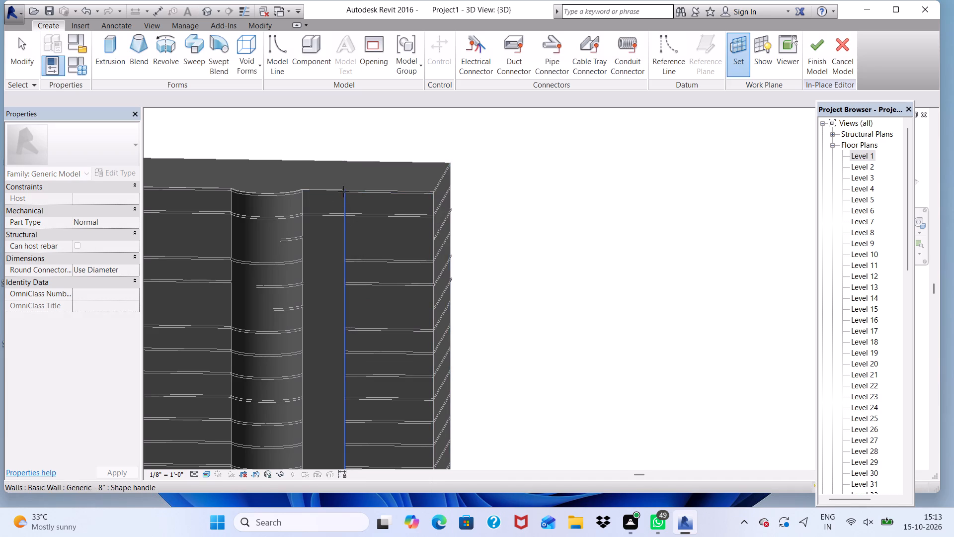
pyautogui.scroll(5, 339, 190)
pyautogui.click(287, 194)
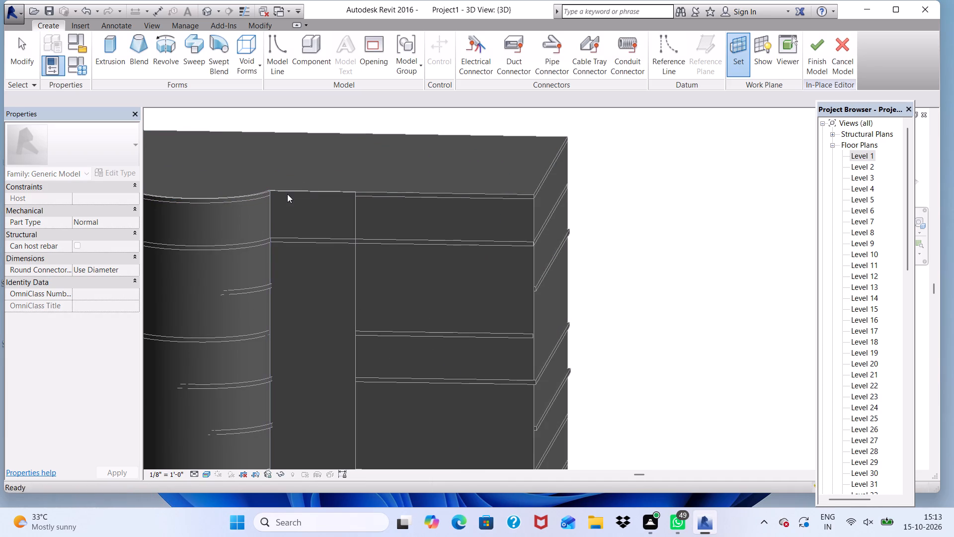
# Create an extrusion from a narrow rectangle sketched on the wall beside the curved bay, from its top corner down to its base.
pyautogui.click(103, 37)
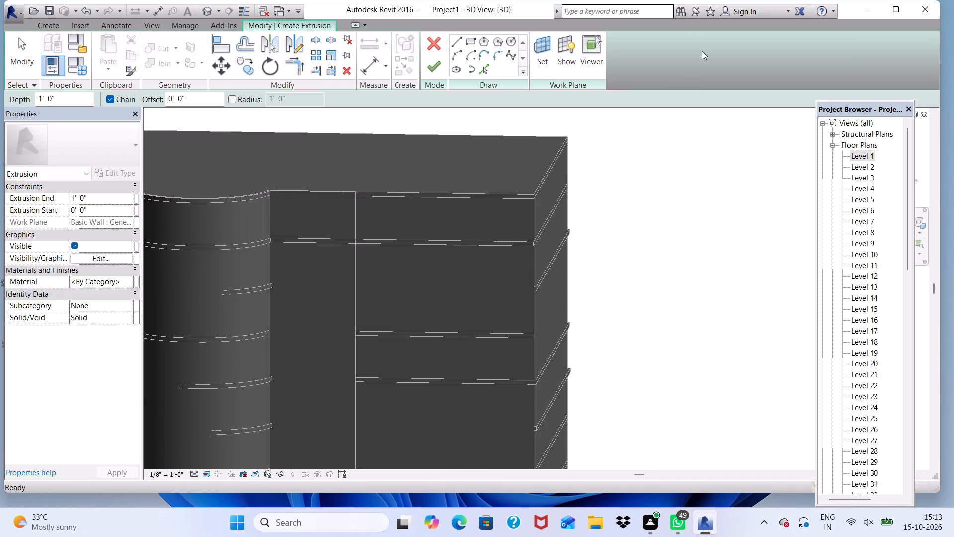
pyautogui.click(470, 35)
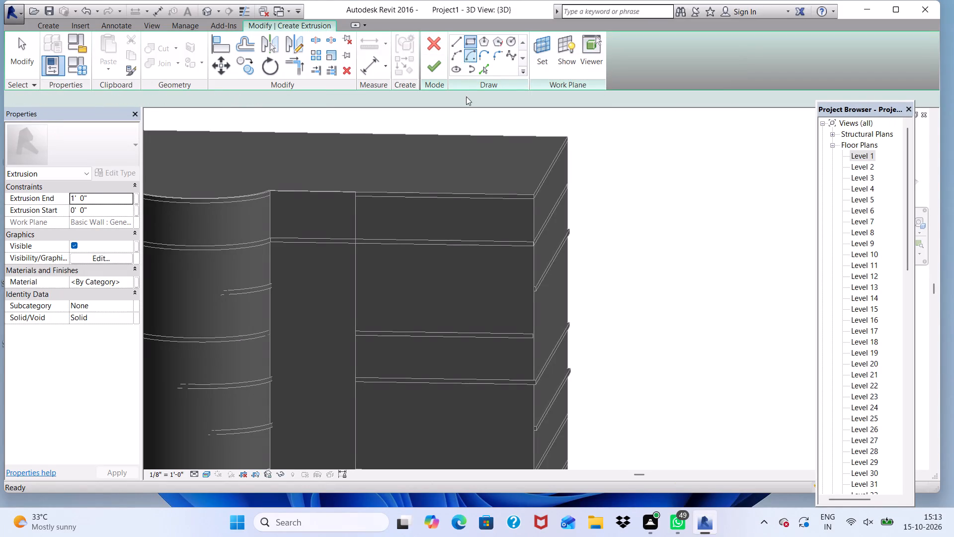
pyautogui.scroll(7, 277, 192)
pyautogui.click(268, 188)
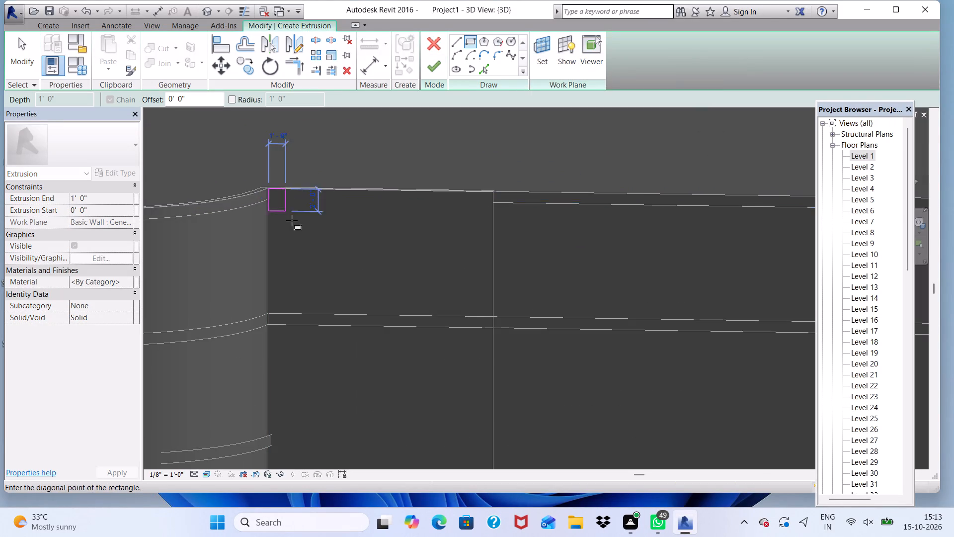
pyautogui.scroll(-8, 292, 221)
pyautogui.scroll(-5, 303, 166)
pyautogui.scroll(6, 322, 312)
pyautogui.scroll(-5, 323, 260)
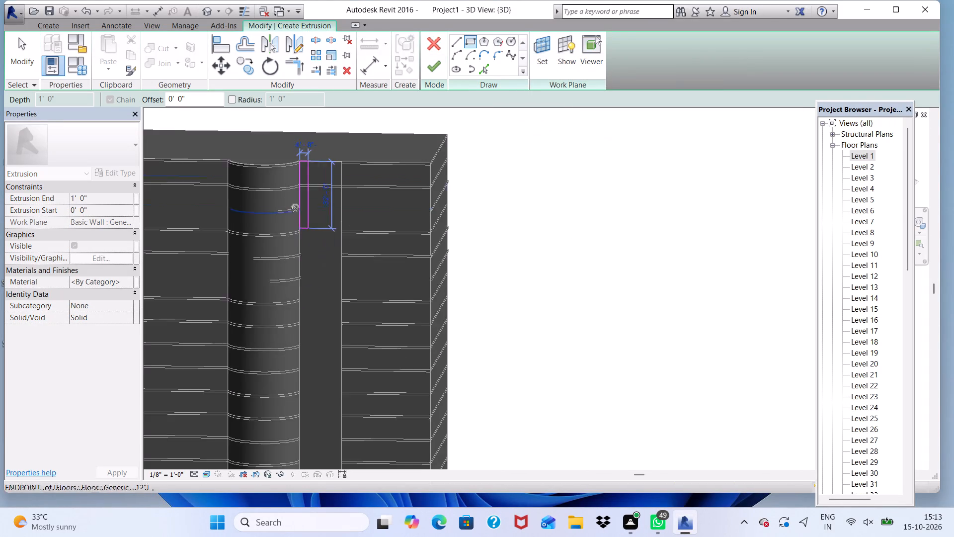
pyautogui.scroll(-2, 295, 208)
pyautogui.scroll(5, 298, 389)
pyautogui.scroll(-7, 316, 190)
pyautogui.scroll(13, 322, 317)
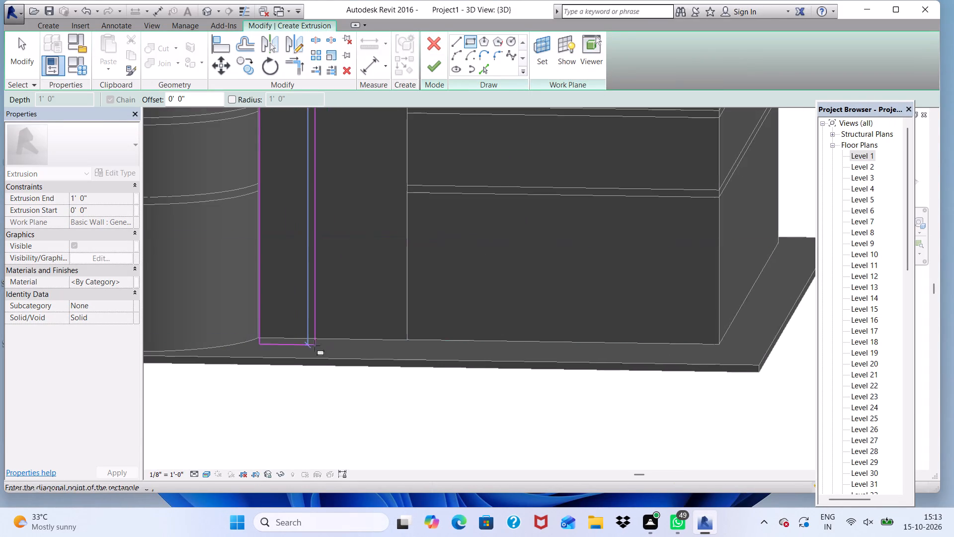
pyautogui.scroll(6, 309, 337)
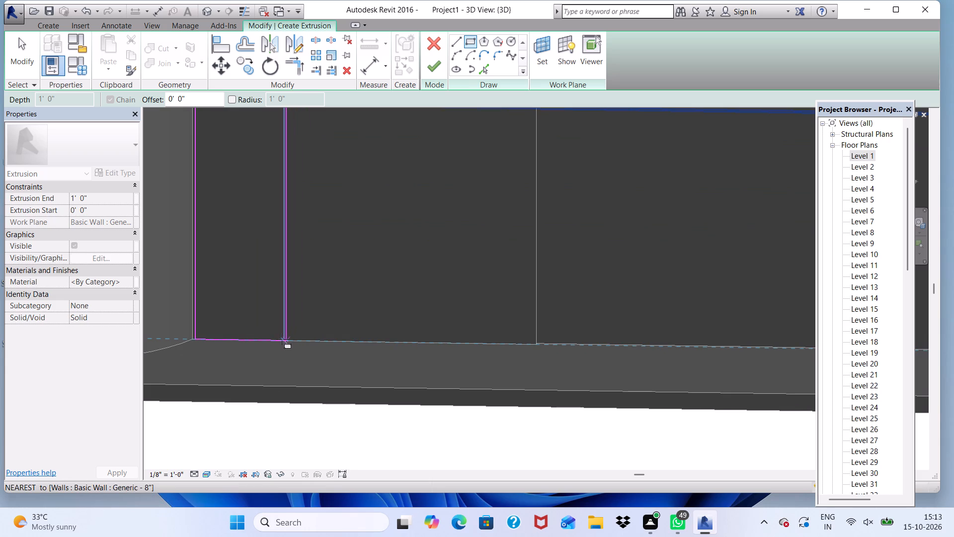
pyautogui.click(277, 339)
pyautogui.scroll(-5, 277, 339)
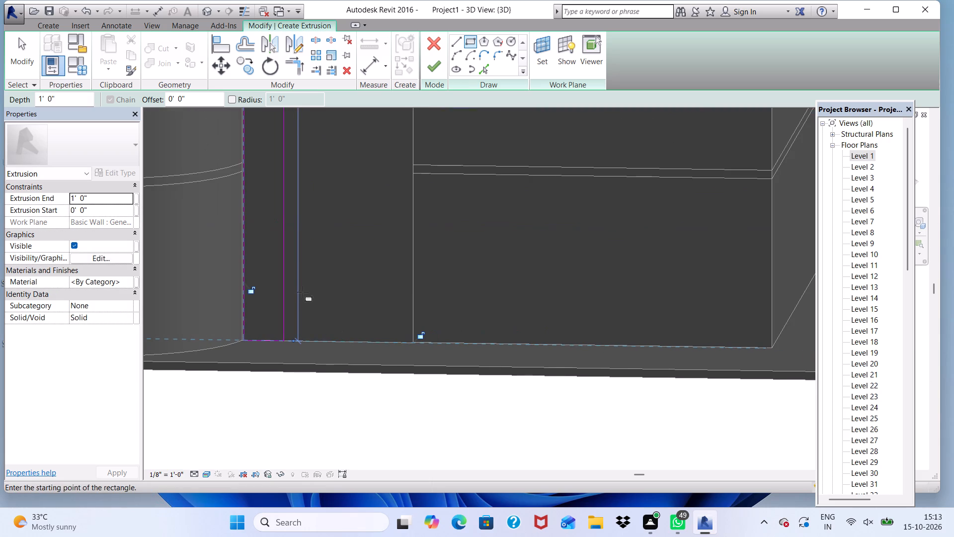
pyautogui.click(433, 66)
# Stretch the narrow extrusion outward from the wall to a depth of about 9' 1".
pyautogui.scroll(-9, 322, 230)
pyautogui.scroll(-7, 321, 184)
pyautogui.scroll(8, 324, 134)
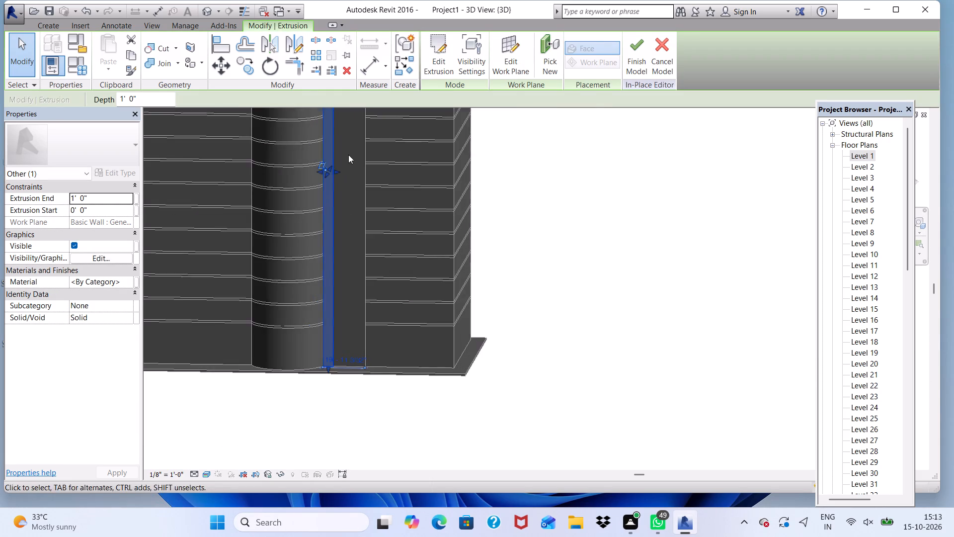
pyautogui.scroll(3, 348, 155)
pyautogui.scroll(4, 301, 209)
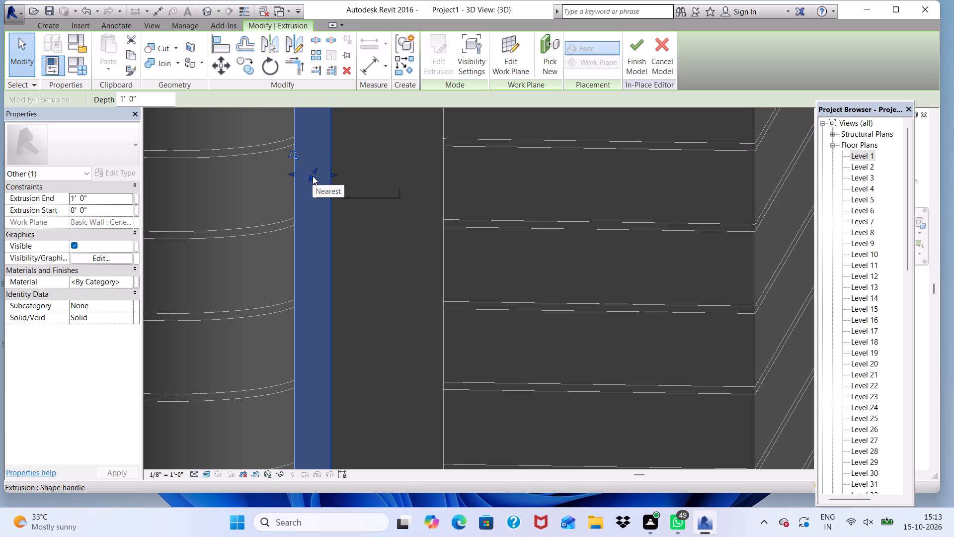
pyautogui.scroll(1, 313, 176)
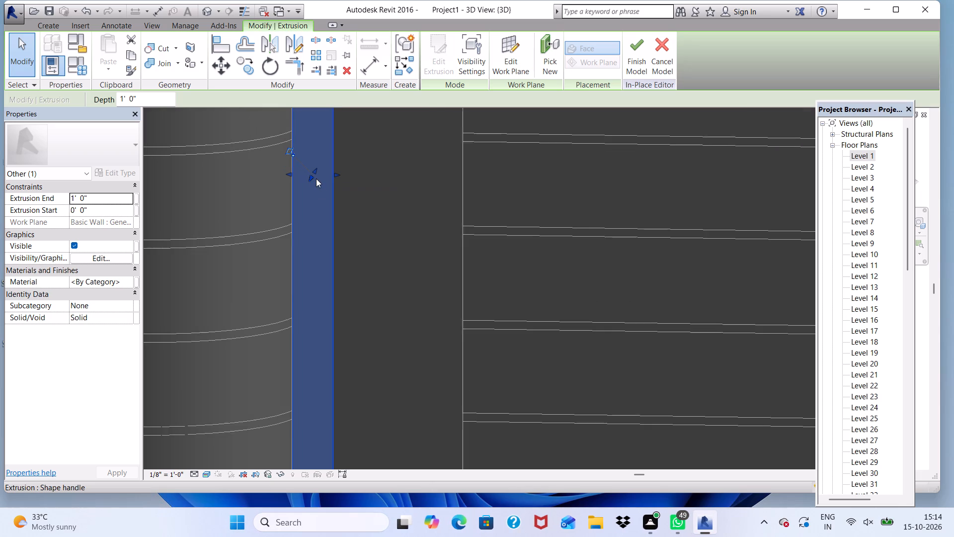
pyautogui.moveTo(311, 177); pyautogui.dragTo(297, 181)
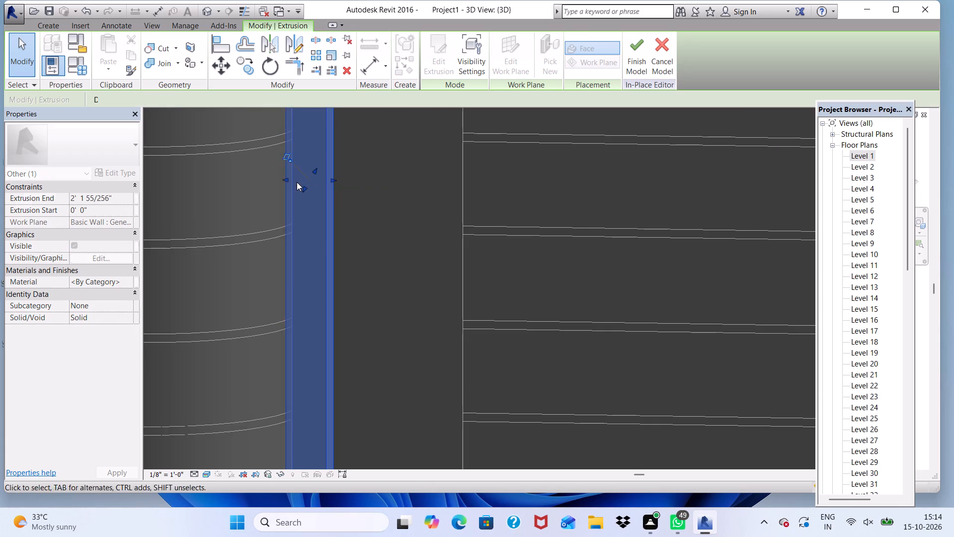
# Finish the in-place model containing the narrow extrusion.
pyautogui.scroll(-5, 293, 179)
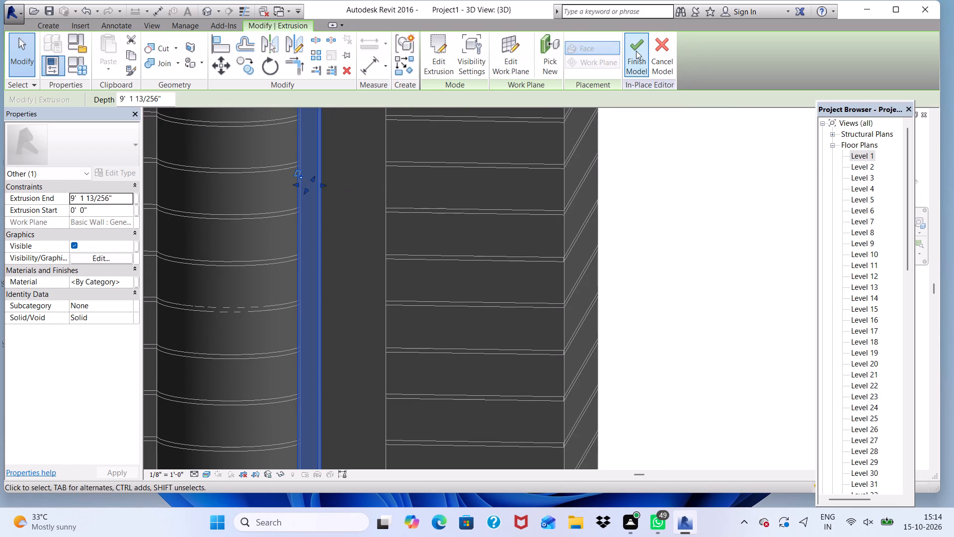
pyautogui.click(636, 51)
# Stretch the top of the narrow generic model upward so it rises slightly above the tower's roof.
pyautogui.scroll(-9, 613, 165)
pyautogui.scroll(-5, 487, 220)
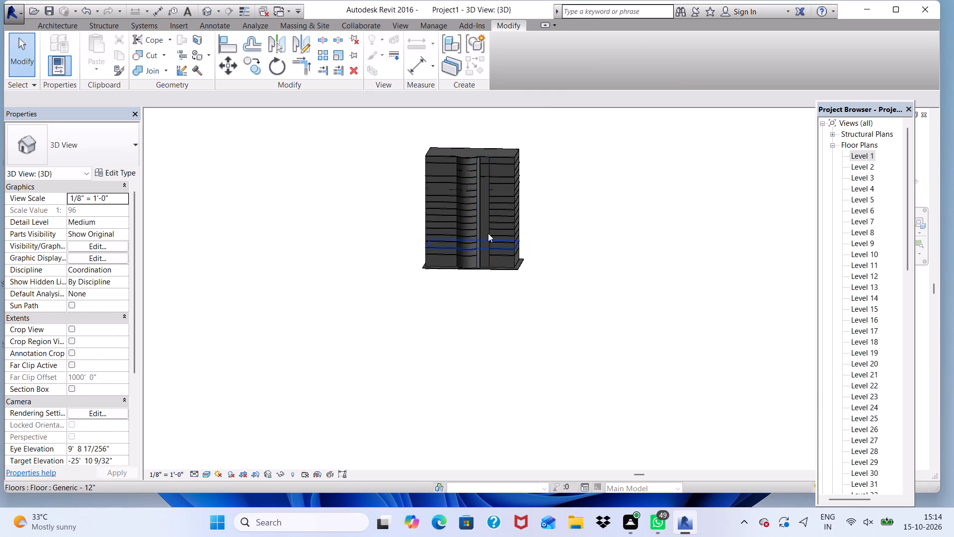
pyautogui.scroll(6, 498, 129)
pyautogui.scroll(6, 438, 232)
pyautogui.scroll(-5, 455, 189)
pyautogui.moveTo(470, 192); pyautogui.dragTo(411, 186, button='middle')
pyautogui.scroll(7, 417, 275)
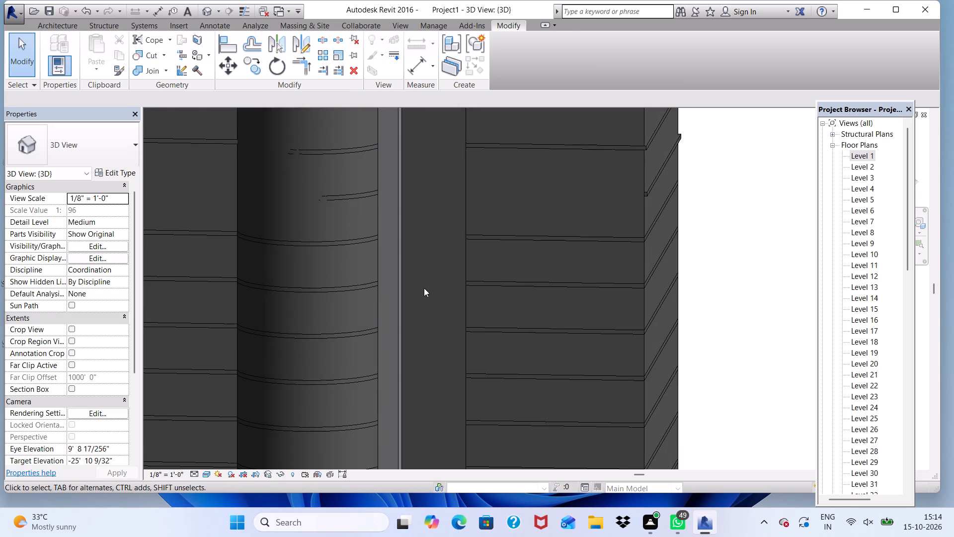
pyautogui.scroll(-3, 424, 288)
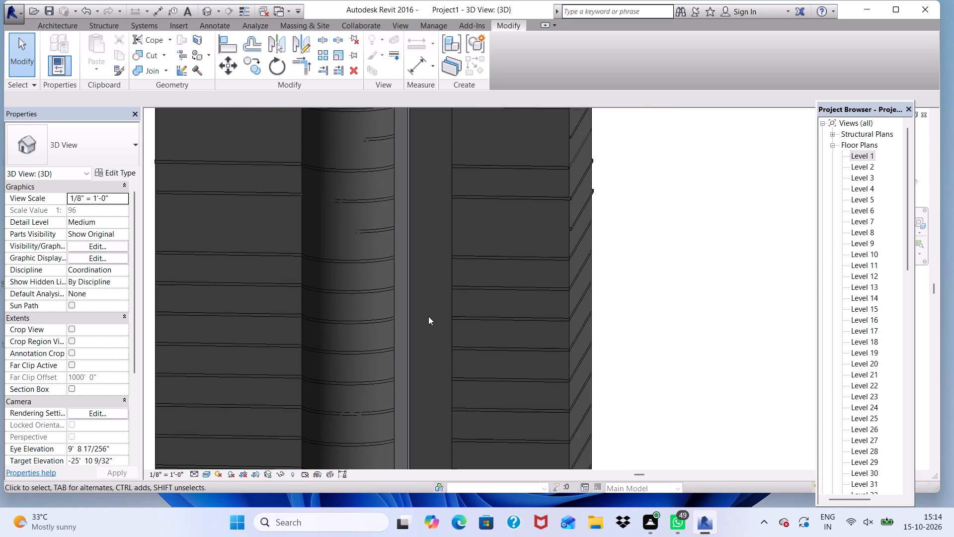
pyautogui.scroll(-5, 417, 242)
pyautogui.scroll(9, 407, 162)
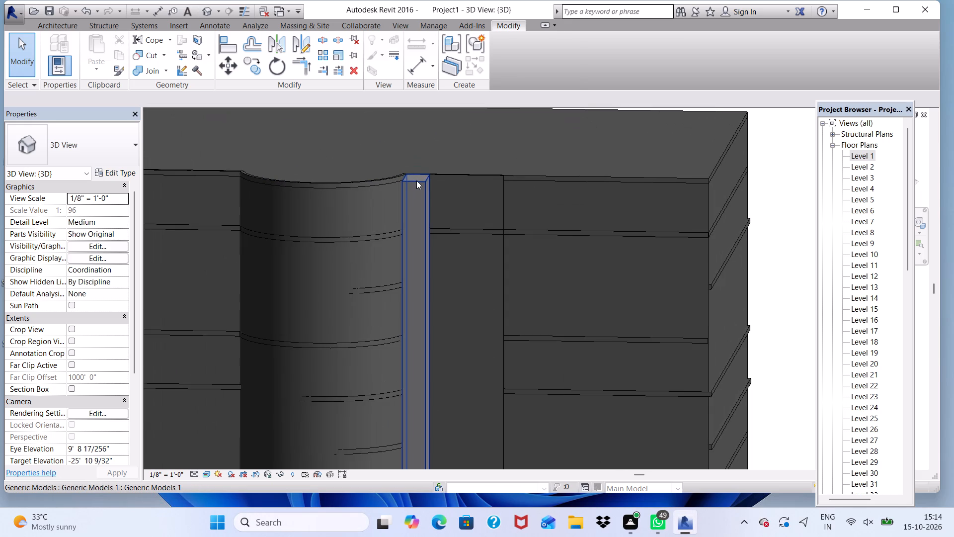
pyautogui.click(416, 180)
pyautogui.moveTo(414, 174); pyautogui.dragTo(415, 156)
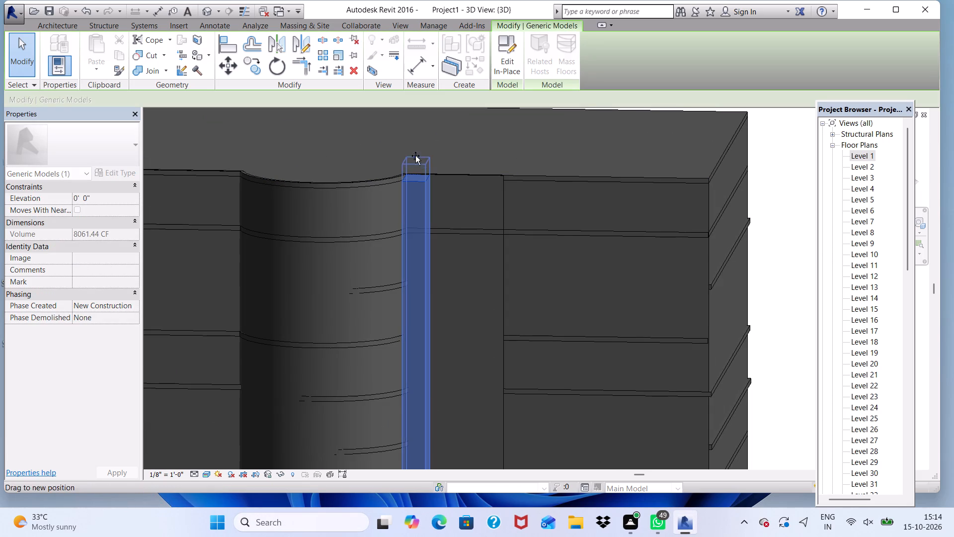
pyautogui.moveTo(415, 156); pyautogui.dragTo(415, 150)
pyautogui.scroll(-5, 415, 148)
pyautogui.click(689, 174)
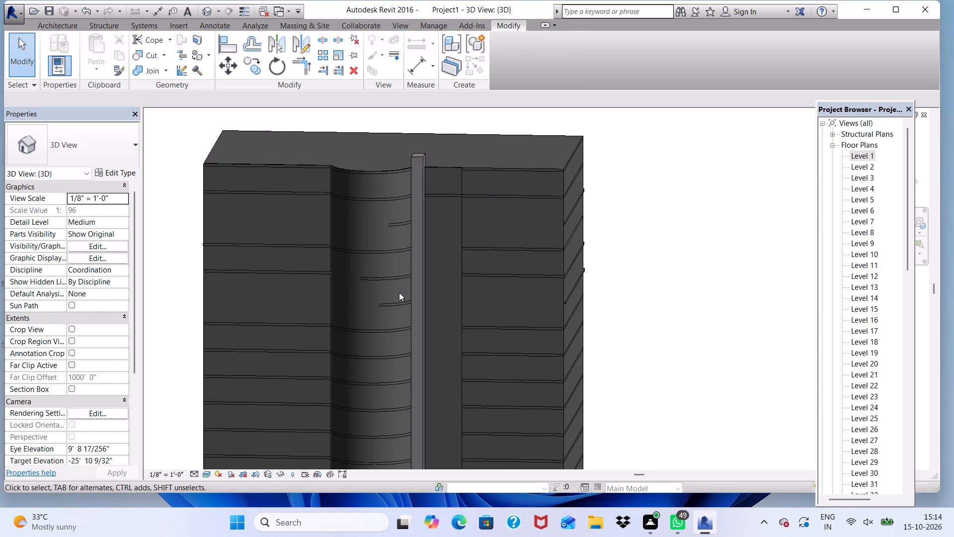
# Examine the narrow vertical extrusion in 3D from the front and side, from its top down to the base slab.
pyautogui.scroll(-1, 399, 290)
pyautogui.moveTo(405, 283); pyautogui.dragTo(407, 182, button='middle')
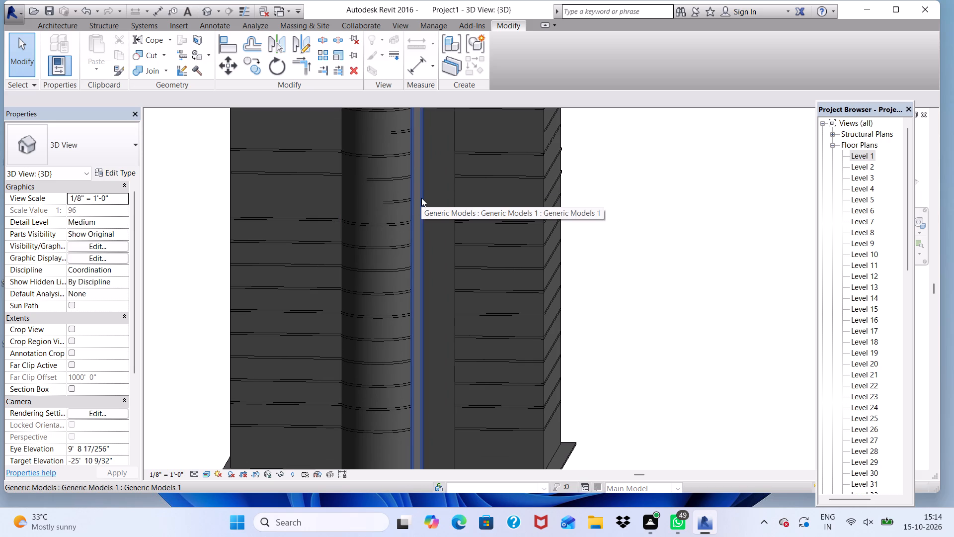
pyautogui.scroll(-3, 421, 198)
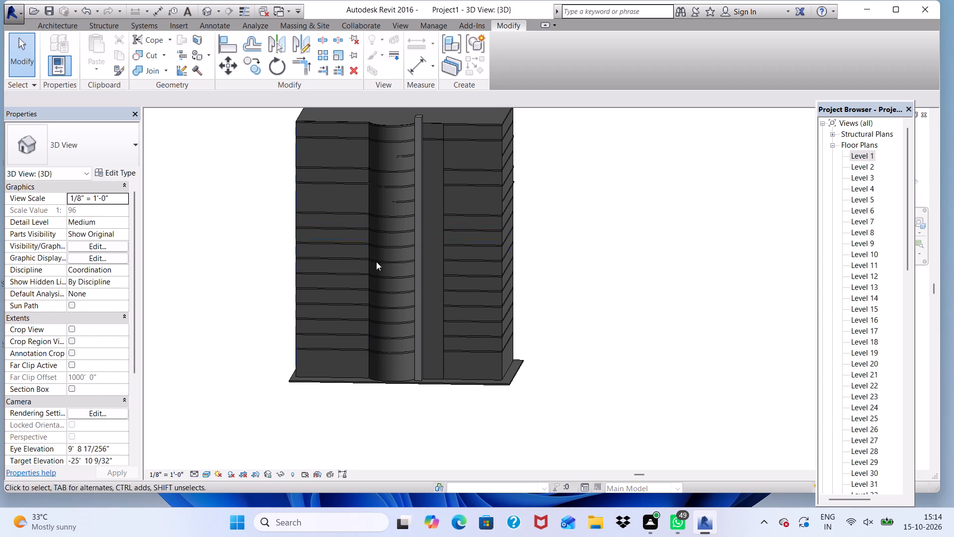
pyautogui.scroll(3, 482, 149)
pyautogui.scroll(5, 460, 113)
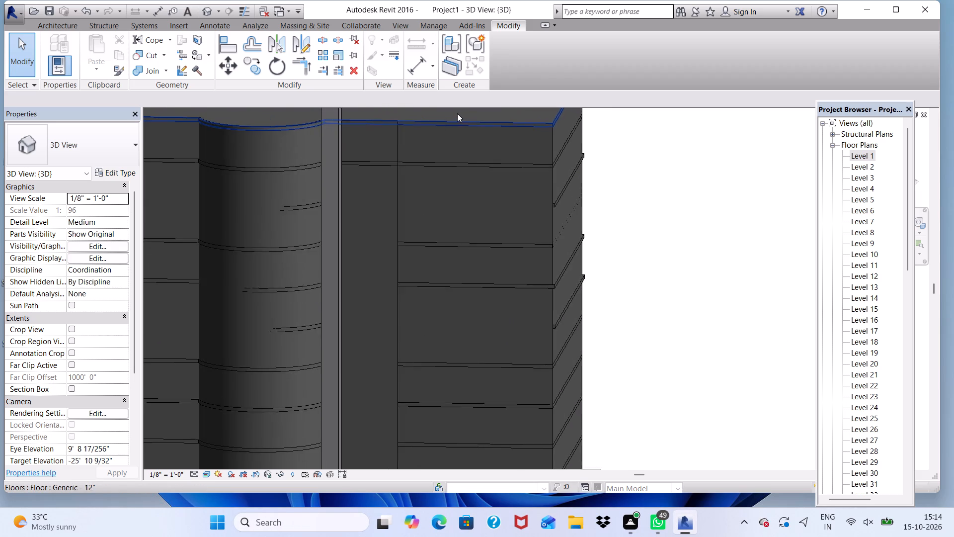
pyautogui.scroll(-4, 457, 129)
pyautogui.scroll(3, 449, 136)
pyautogui.scroll(-4, 433, 134)
pyautogui.moveTo(407, 149); pyautogui.dragTo(319, 202, button='middle')
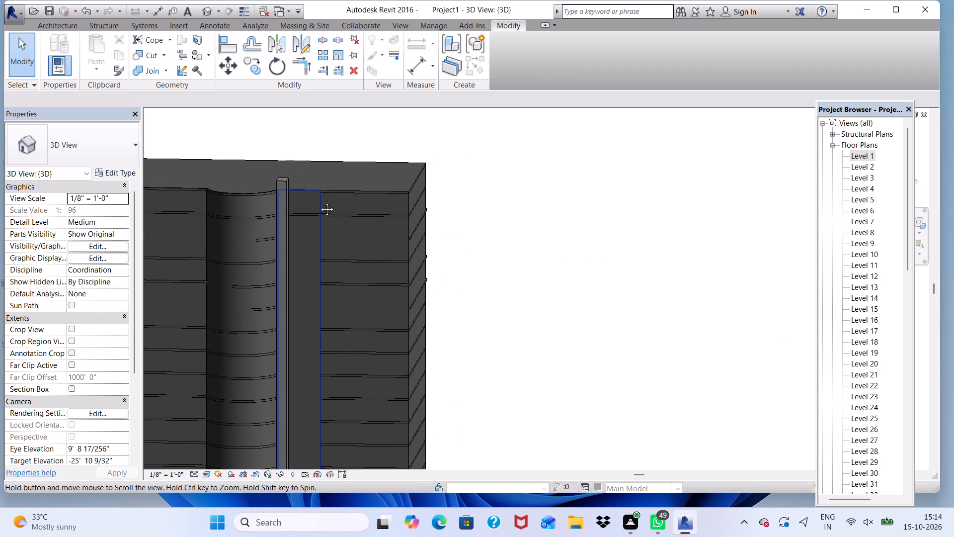
pyautogui.moveTo(319, 202); pyautogui.dragTo(375, 170, button='middle')
pyautogui.keyDown('shift'); pyautogui.moveTo(452, 249); pyautogui.dragTo(366, 256, button='middle'); pyautogui.keyUp('shift')
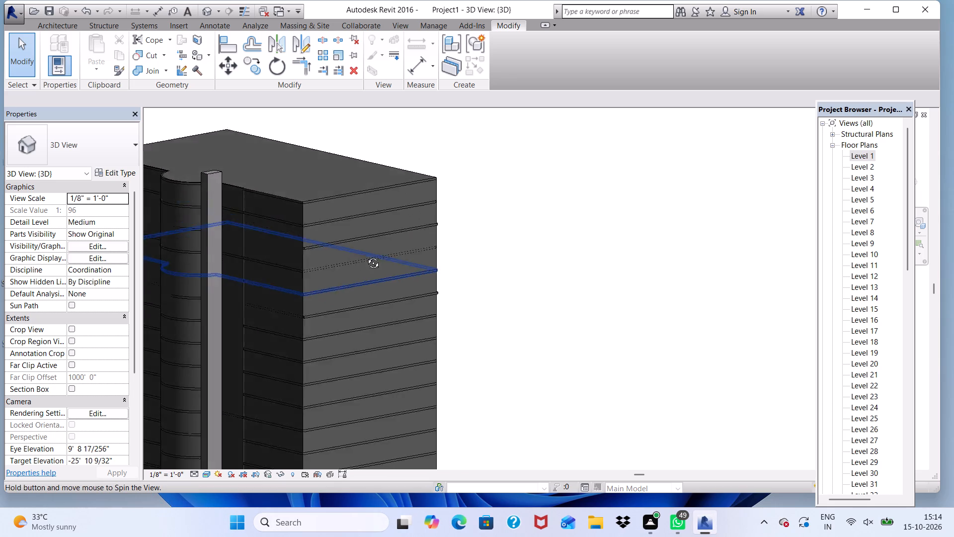
pyautogui.keyDown('shift'); pyautogui.moveTo(366, 256); pyautogui.dragTo(442, 242, button='middle'); pyautogui.keyUp('shift')
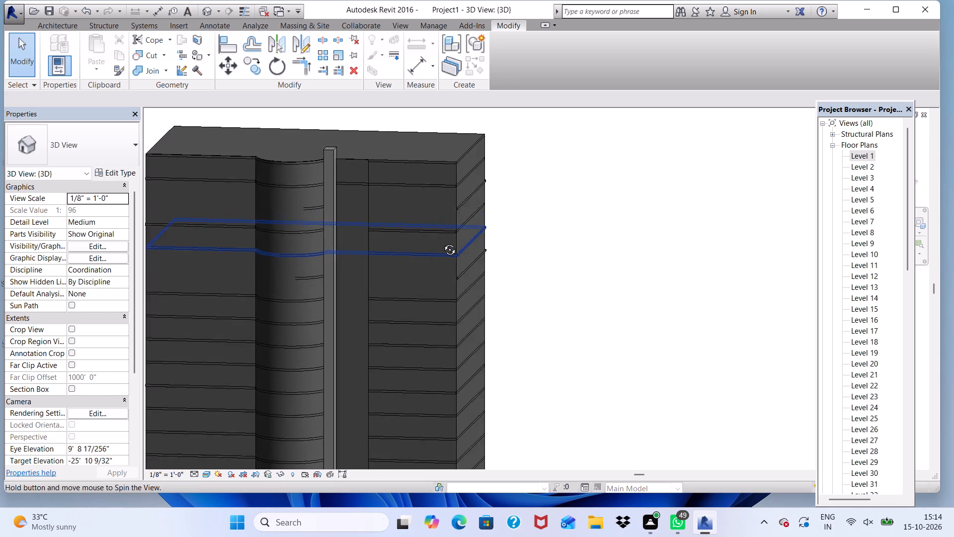
pyautogui.keyDown('shift'); pyautogui.moveTo(442, 242); pyautogui.dragTo(442, 237, button='middle'); pyautogui.keyUp('shift')
pyautogui.scroll(-8, 423, 180)
pyautogui.scroll(6, 467, 319)
pyautogui.scroll(4, 455, 239)
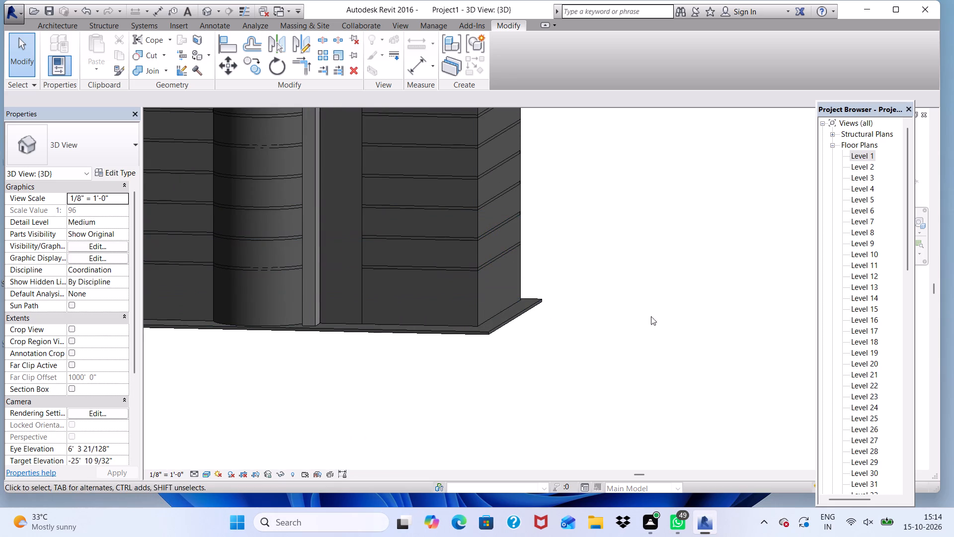
pyautogui.scroll(2, 494, 320)
pyautogui.moveTo(424, 330); pyautogui.dragTo(469, 330, button='middle')
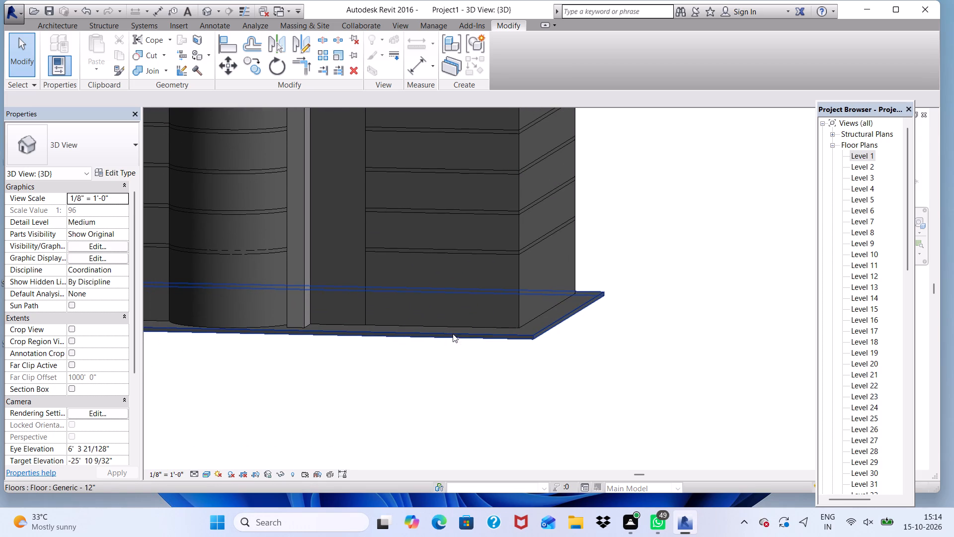
pyautogui.keyDown('shift'); pyautogui.moveTo(455, 336); pyautogui.dragTo(459, 375, button='middle'); pyautogui.keyUp('shift')
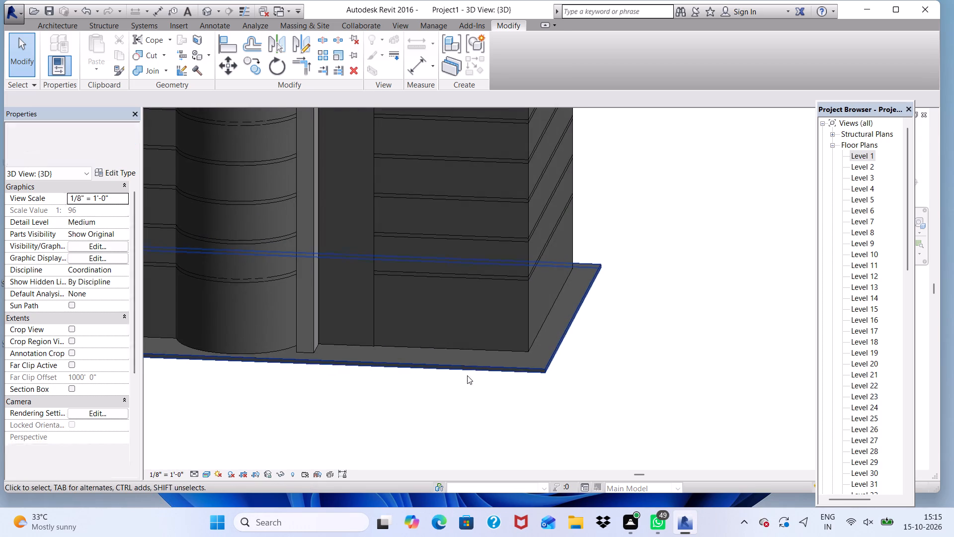
# Open the Level 1 floor plan and examine the extrusion's footprint where the adjoining wall meets the curved bay.
pyautogui.doubleClick(866, 158)
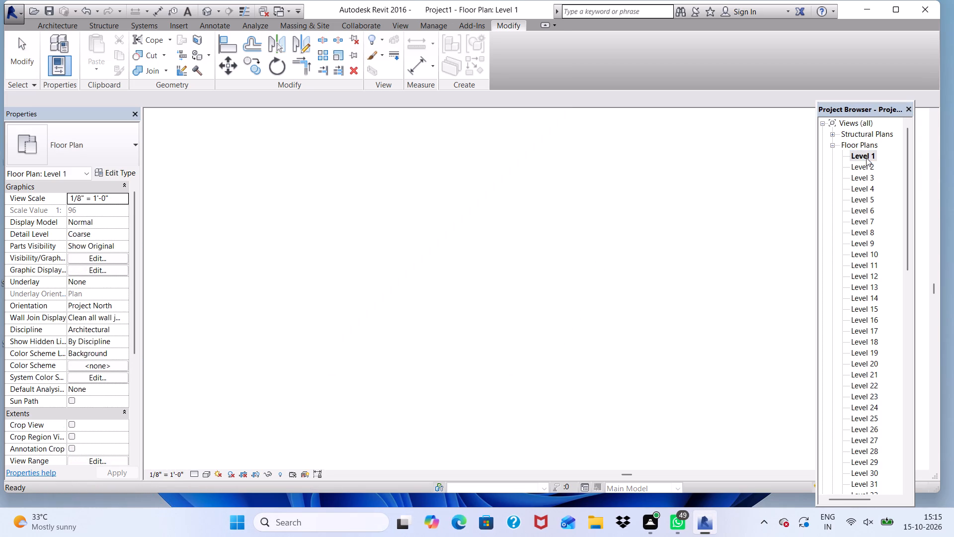
pyautogui.scroll(-3, 554, 271)
pyautogui.scroll(8, 475, 313)
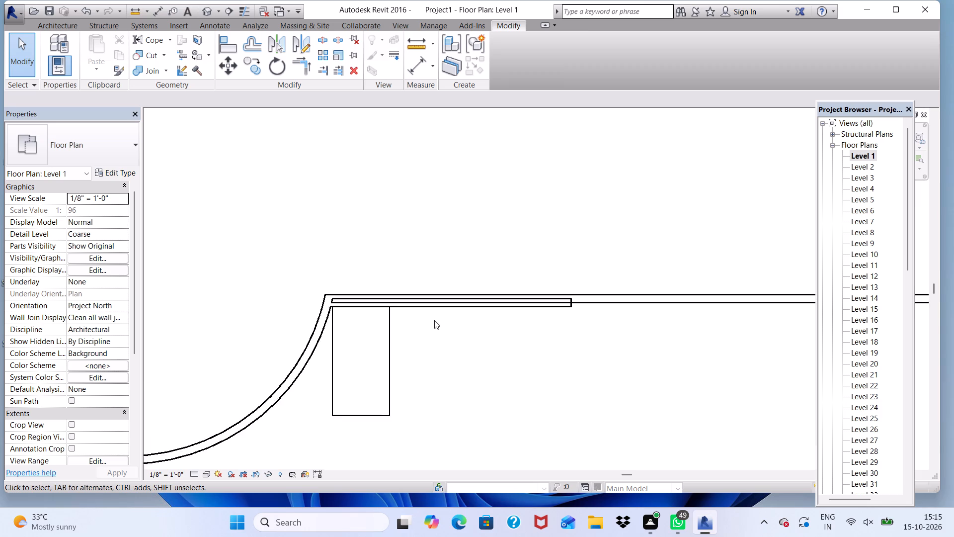
pyautogui.scroll(3, 434, 320)
pyautogui.scroll(4, 356, 297)
pyautogui.scroll(-3, 281, 258)
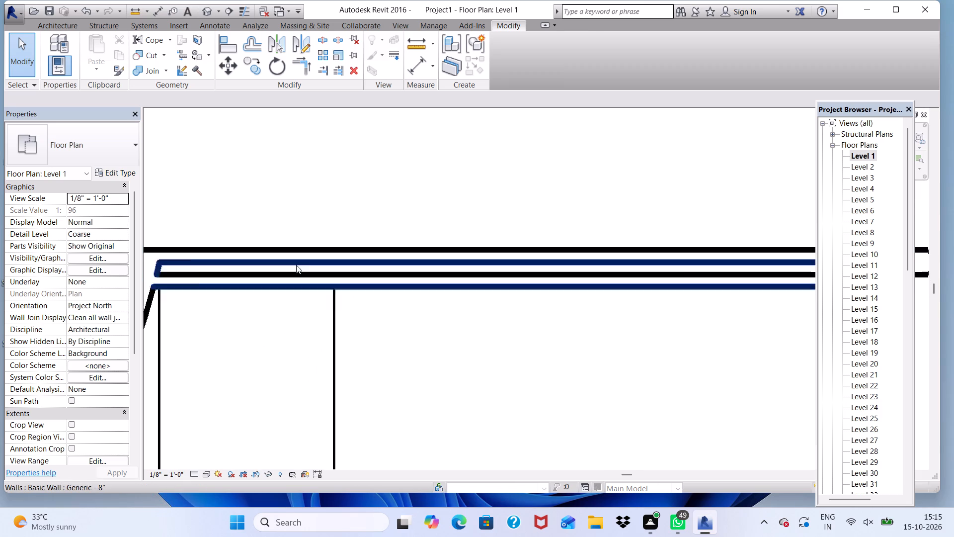
pyautogui.scroll(-6, 296, 265)
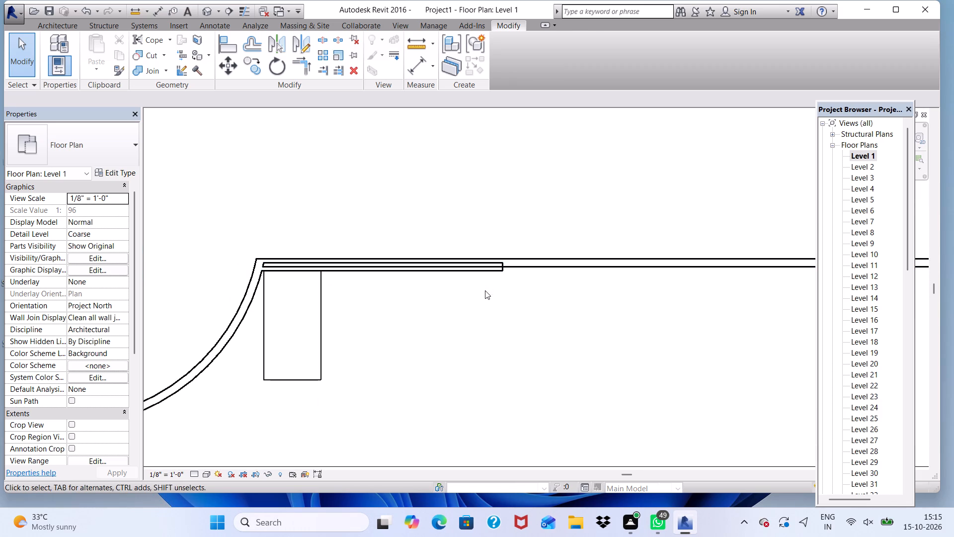
pyautogui.scroll(-3, 266, 257)
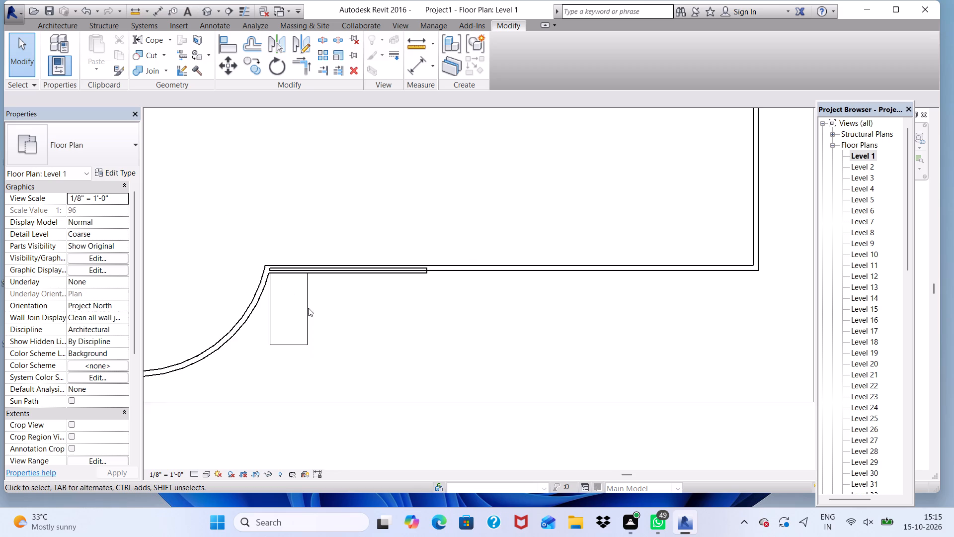
pyautogui.scroll(-1, 308, 308)
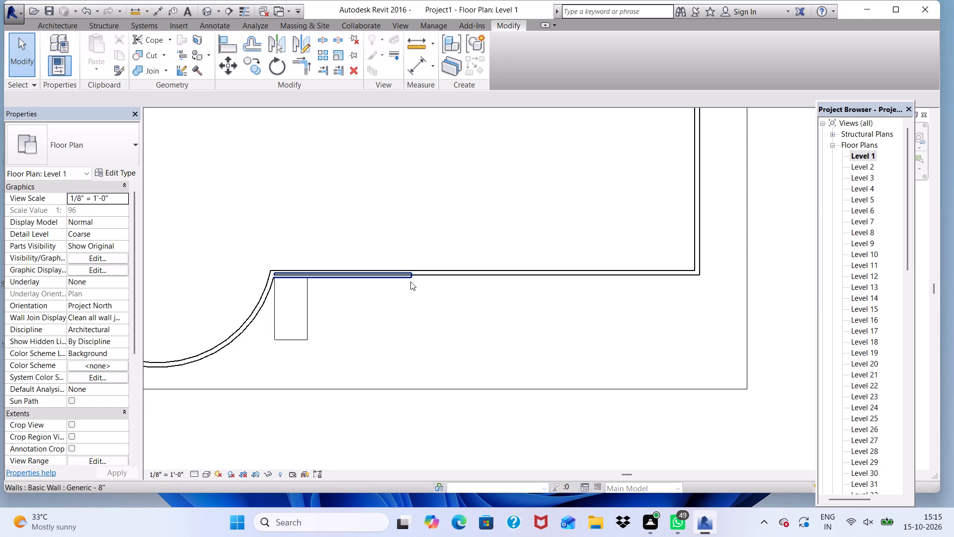
pyautogui.scroll(1, 346, 202)
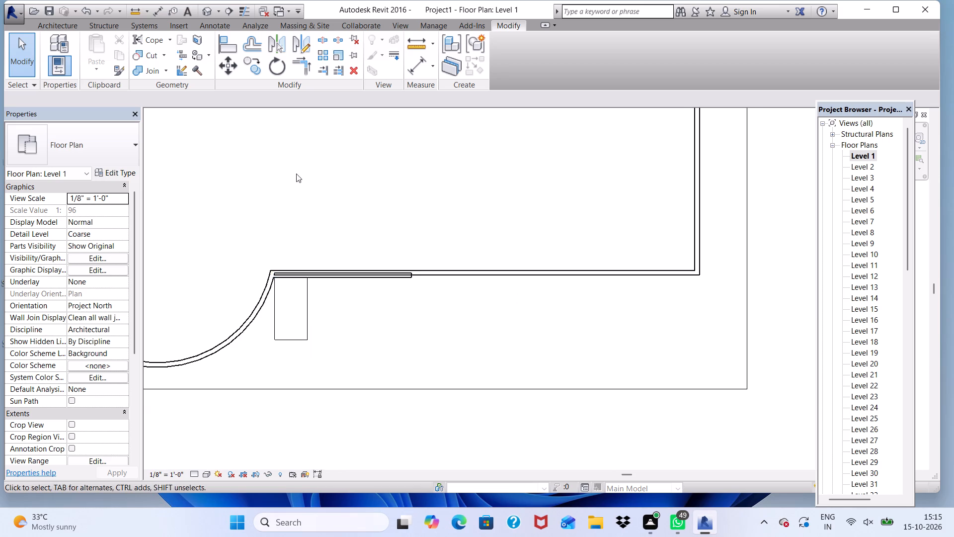
pyautogui.scroll(-1, 226, 154)
pyautogui.scroll(1, 153, 98)
pyautogui.scroll(-1, 123, 18)
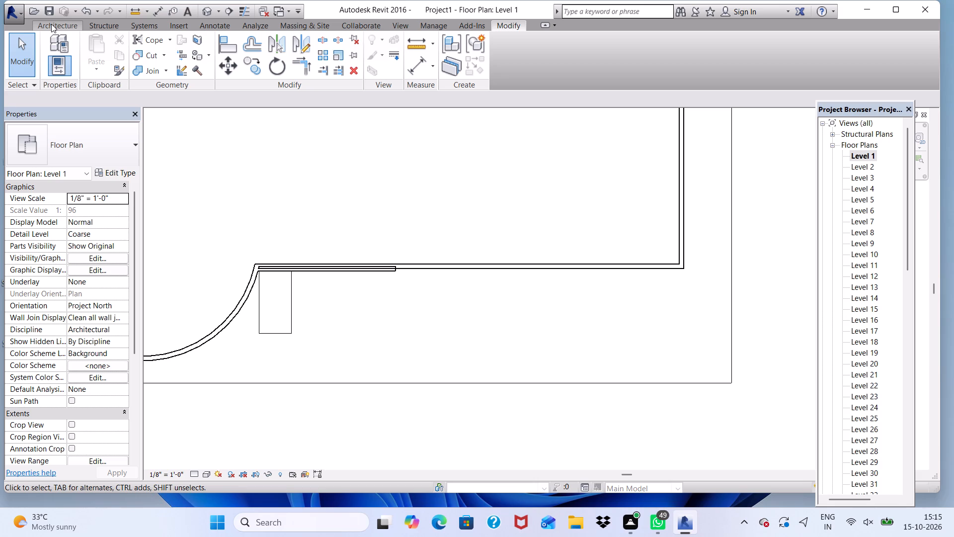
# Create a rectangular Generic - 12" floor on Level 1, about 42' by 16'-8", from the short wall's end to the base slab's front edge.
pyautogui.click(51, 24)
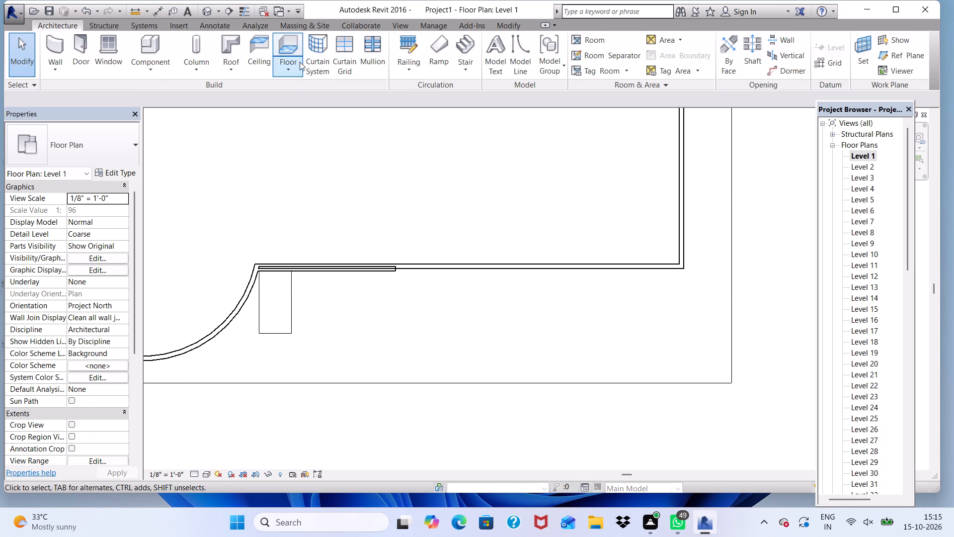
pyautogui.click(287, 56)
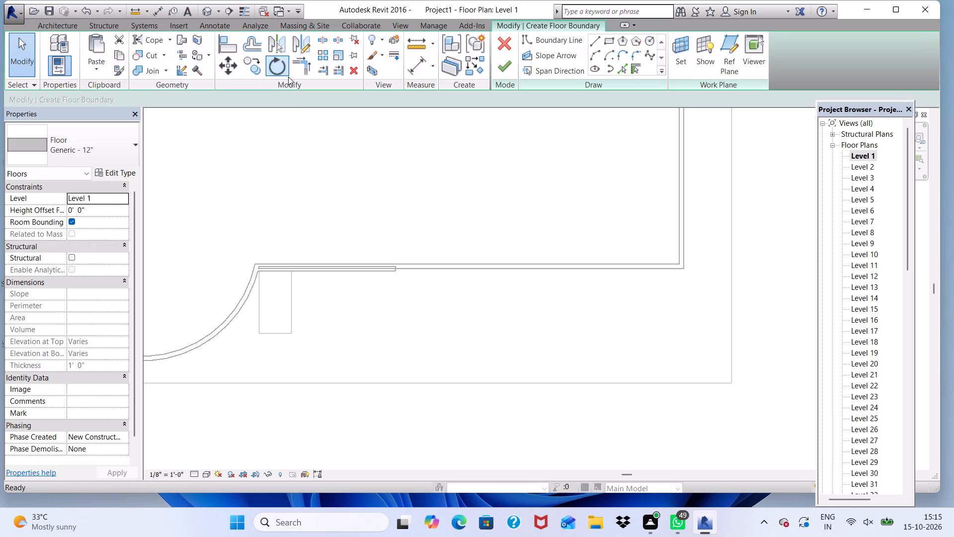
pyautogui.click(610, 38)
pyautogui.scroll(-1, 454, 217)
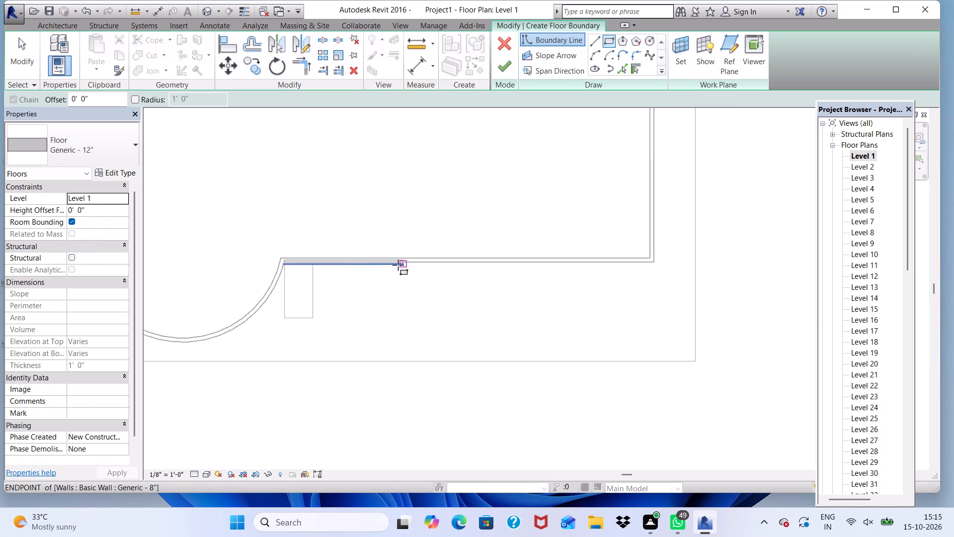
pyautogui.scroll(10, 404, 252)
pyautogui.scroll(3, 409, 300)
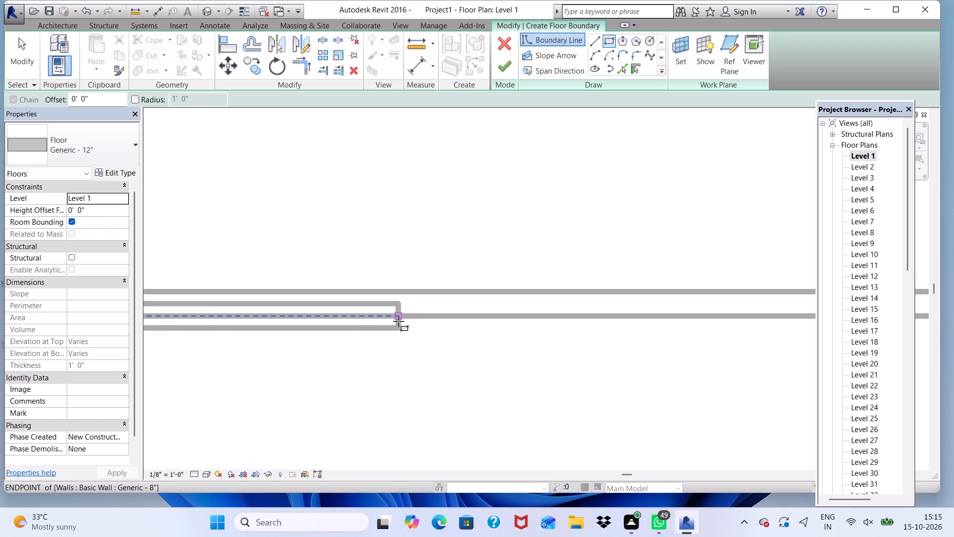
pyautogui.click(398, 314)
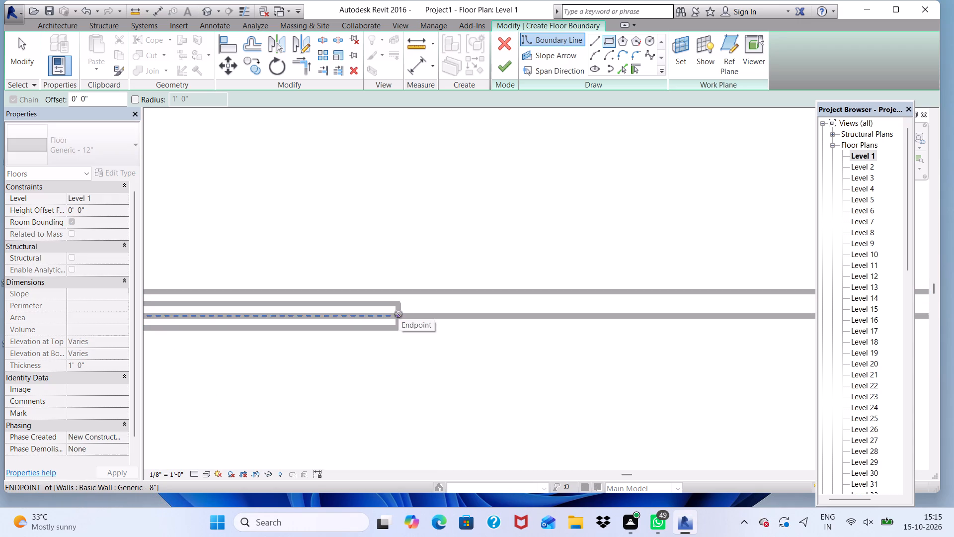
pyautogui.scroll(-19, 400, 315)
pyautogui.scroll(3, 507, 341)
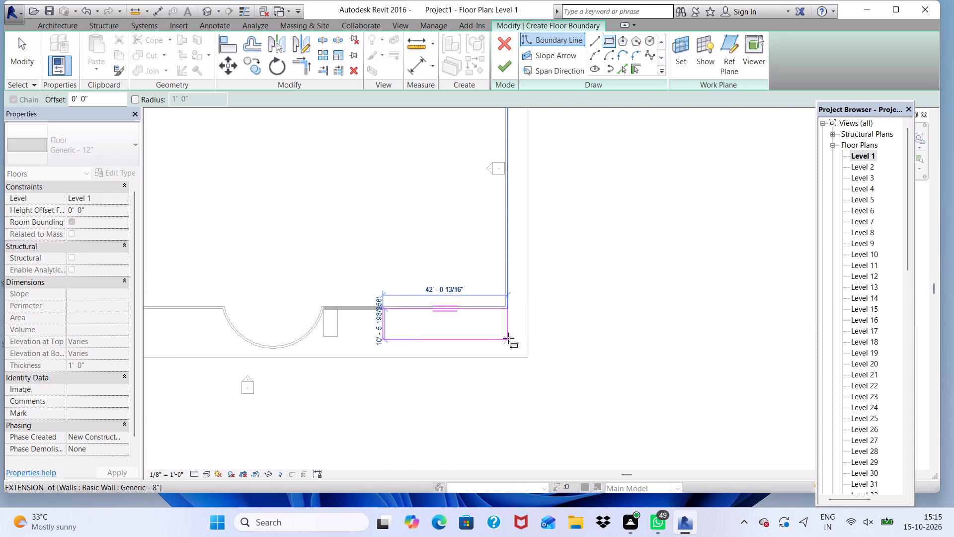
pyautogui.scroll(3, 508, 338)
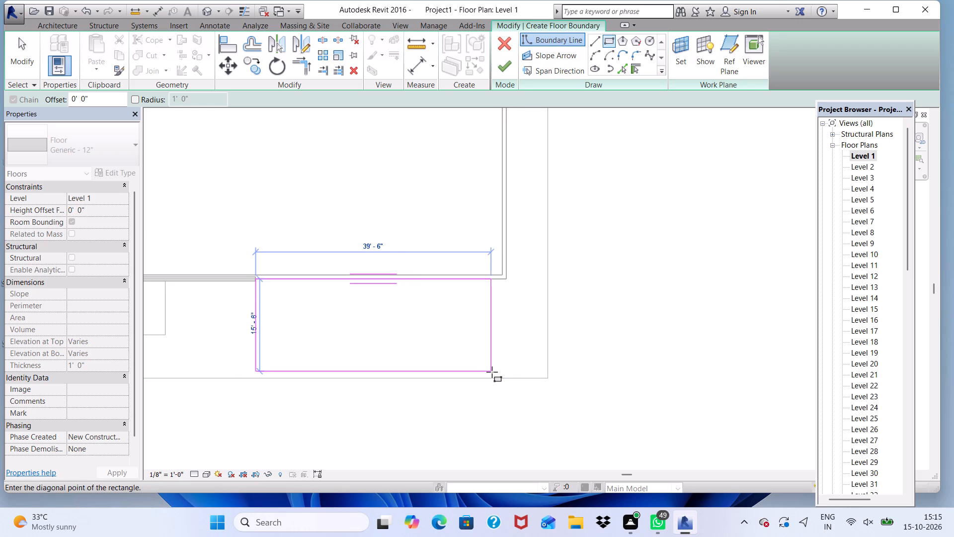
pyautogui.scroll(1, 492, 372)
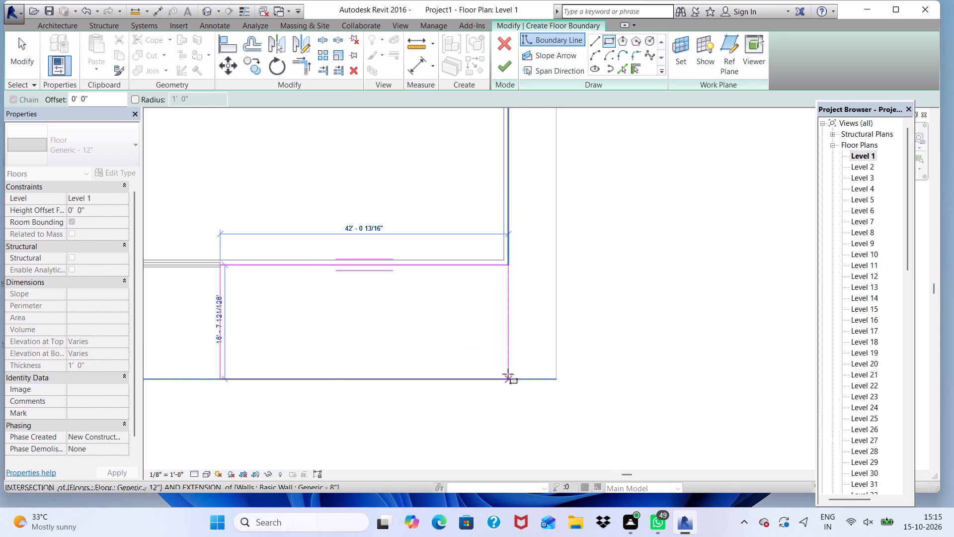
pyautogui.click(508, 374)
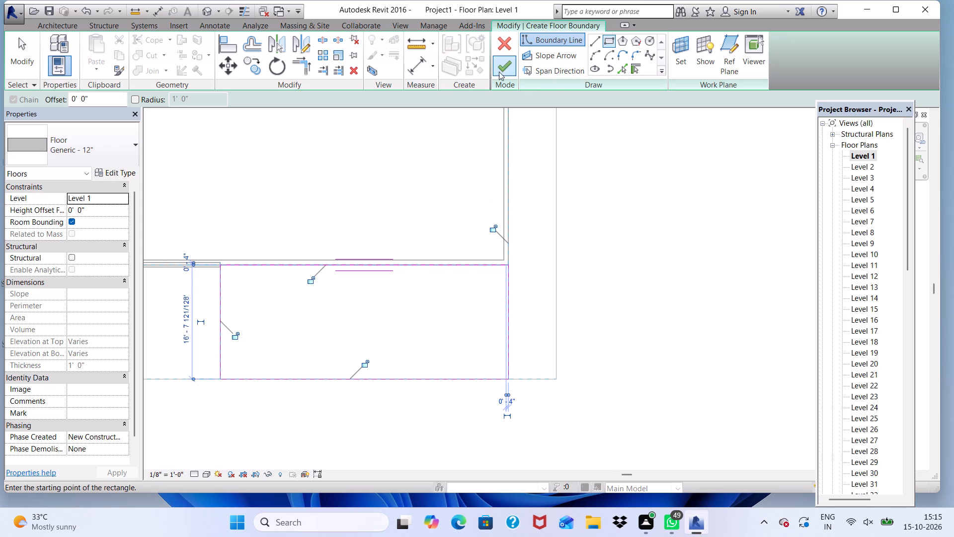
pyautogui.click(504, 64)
# Examine the new Level 1 floor in 3D where it meets the front wall and the base slab.
pyautogui.scroll(-4, 492, 246)
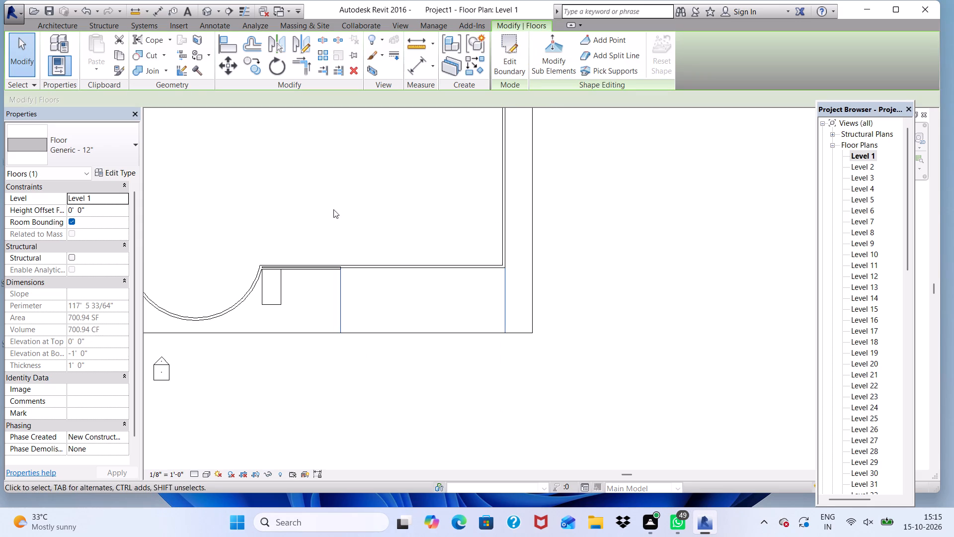
pyautogui.click(206, 8)
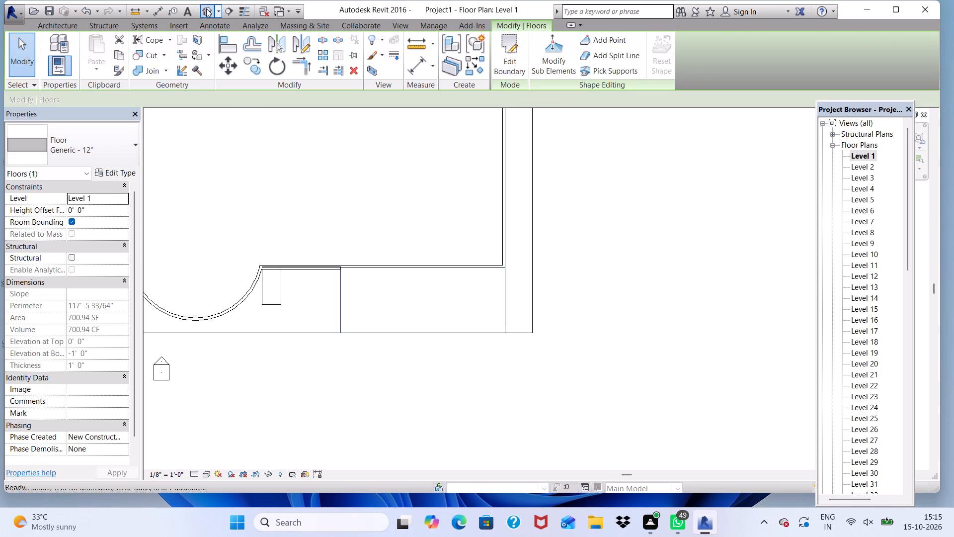
pyautogui.scroll(-2, 399, 306)
pyautogui.scroll(-8, 411, 357)
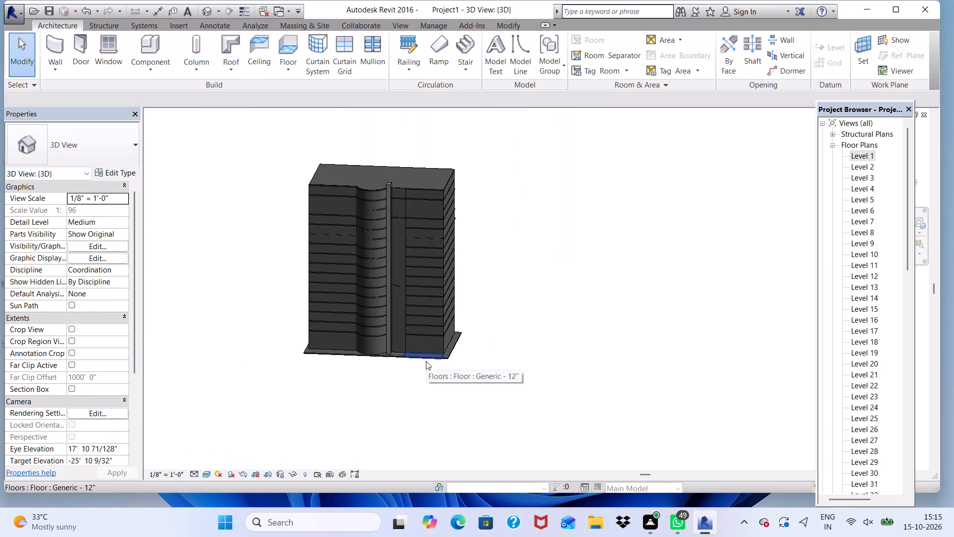
pyautogui.scroll(-4, 429, 369)
pyautogui.scroll(18, 424, 384)
pyautogui.scroll(5, 426, 407)
pyautogui.scroll(-6, 426, 407)
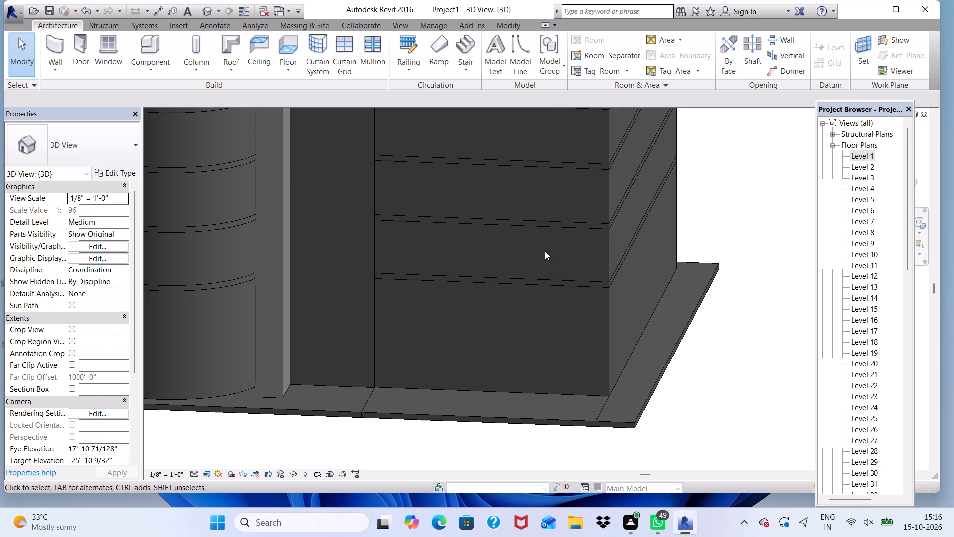
pyautogui.scroll(-2, 395, 352)
pyautogui.scroll(5, 397, 387)
pyautogui.scroll(-1, 382, 364)
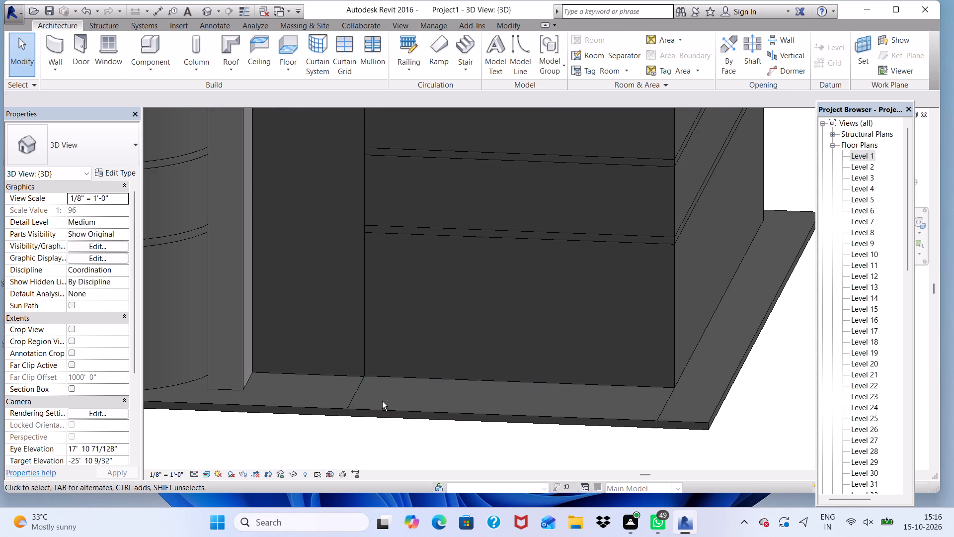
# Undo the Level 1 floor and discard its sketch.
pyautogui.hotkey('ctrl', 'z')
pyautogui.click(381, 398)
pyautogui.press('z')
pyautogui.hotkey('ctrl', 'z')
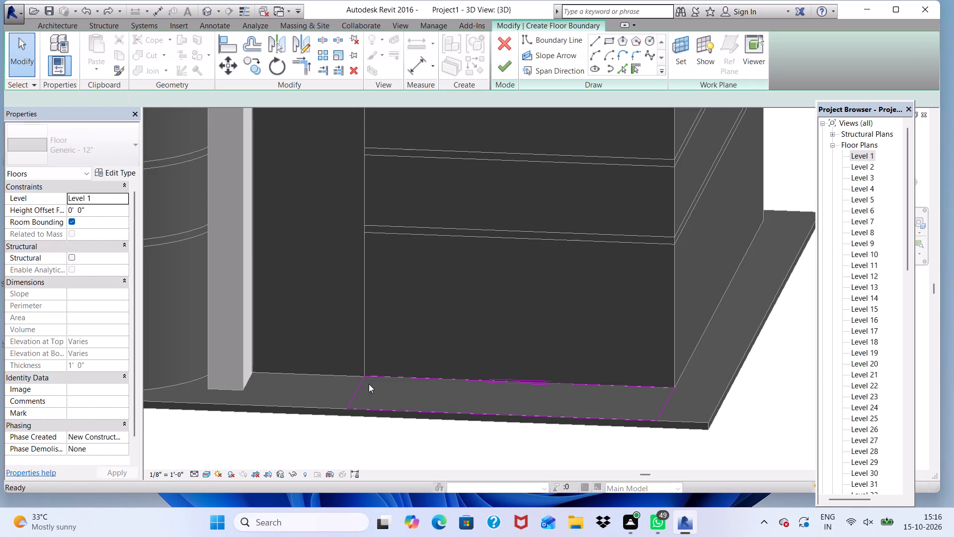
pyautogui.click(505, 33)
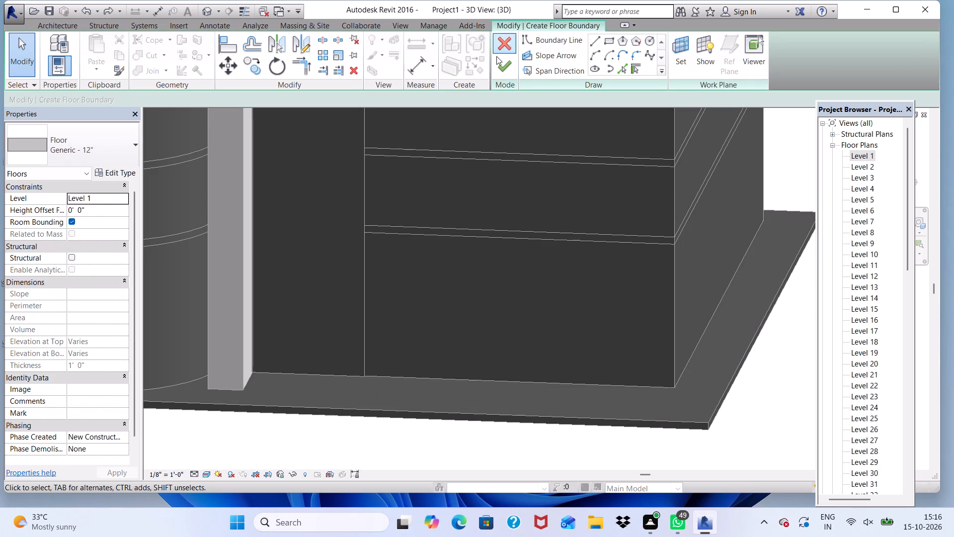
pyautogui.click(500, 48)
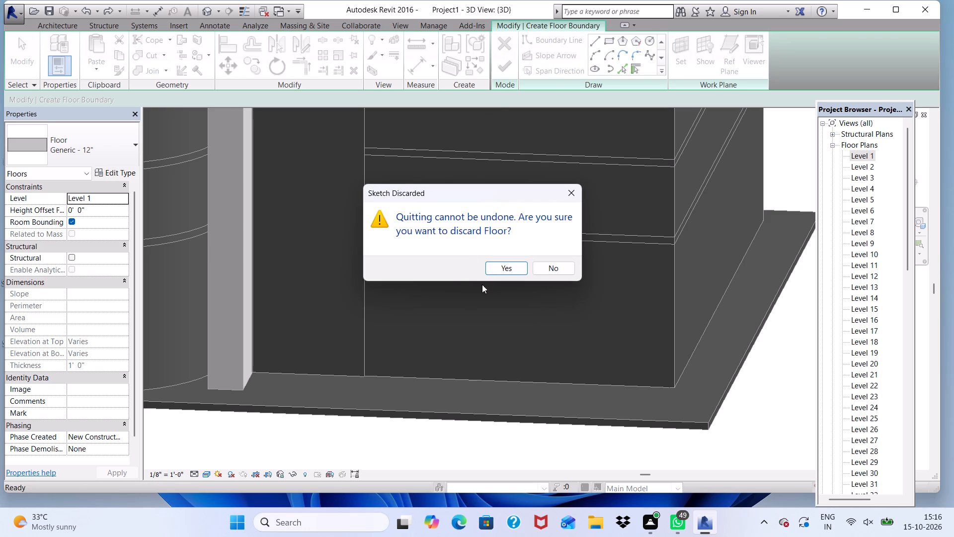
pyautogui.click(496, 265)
# Inspect the lowest upper floor slab and the adjoining side wall in 3D, checking the slab's level and offset.
pyautogui.scroll(-3, 460, 258)
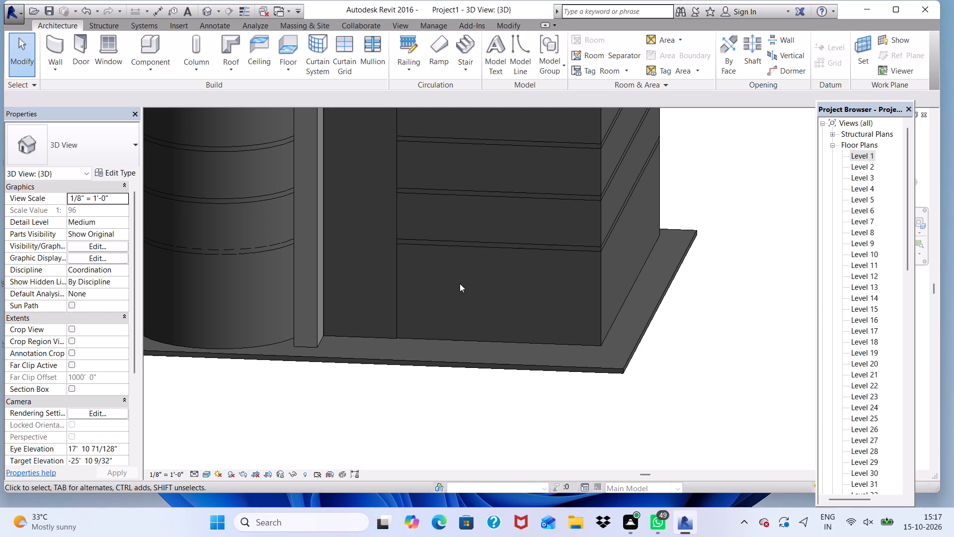
pyautogui.scroll(-8, 433, 314)
pyautogui.scroll(6, 455, 314)
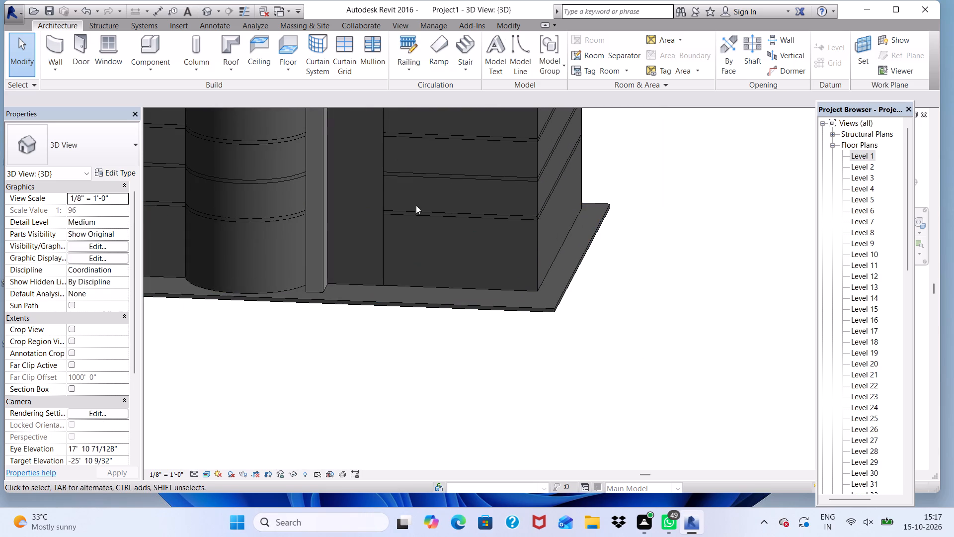
pyautogui.click(480, 216)
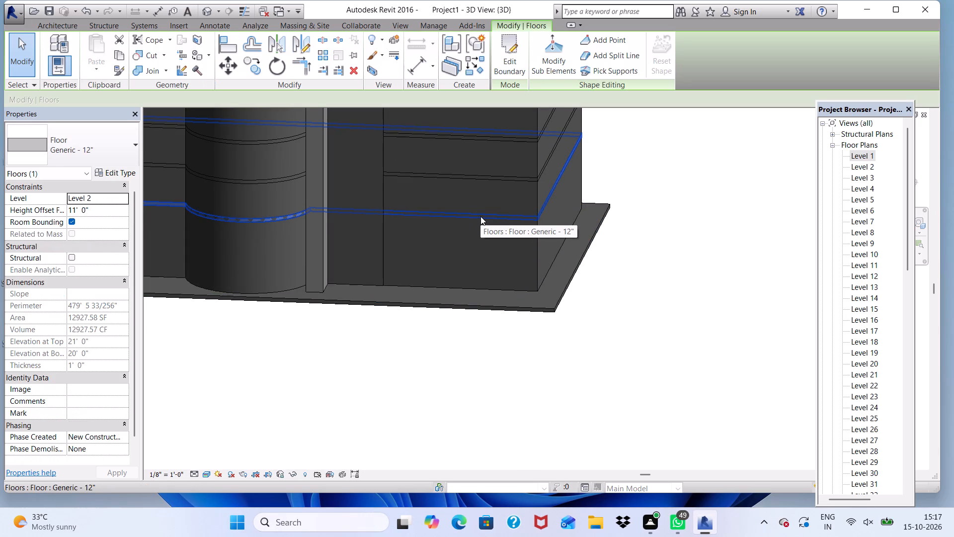
pyautogui.click(484, 216)
pyautogui.click(517, 240)
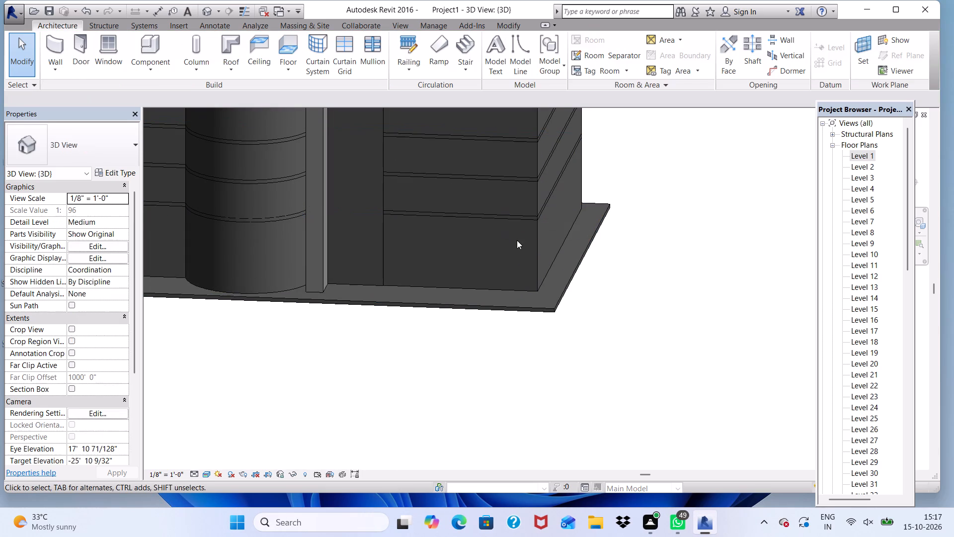
pyautogui.click(537, 263)
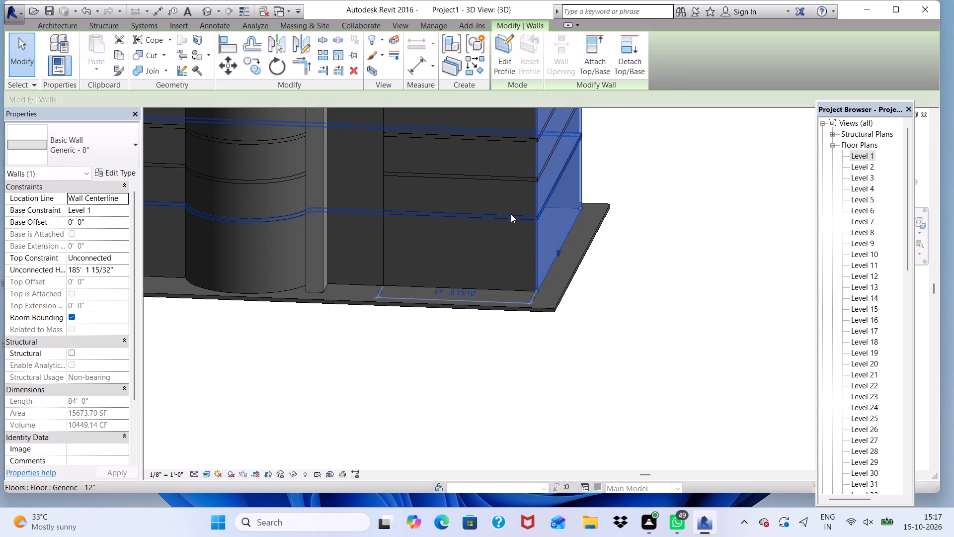
pyautogui.click(509, 211)
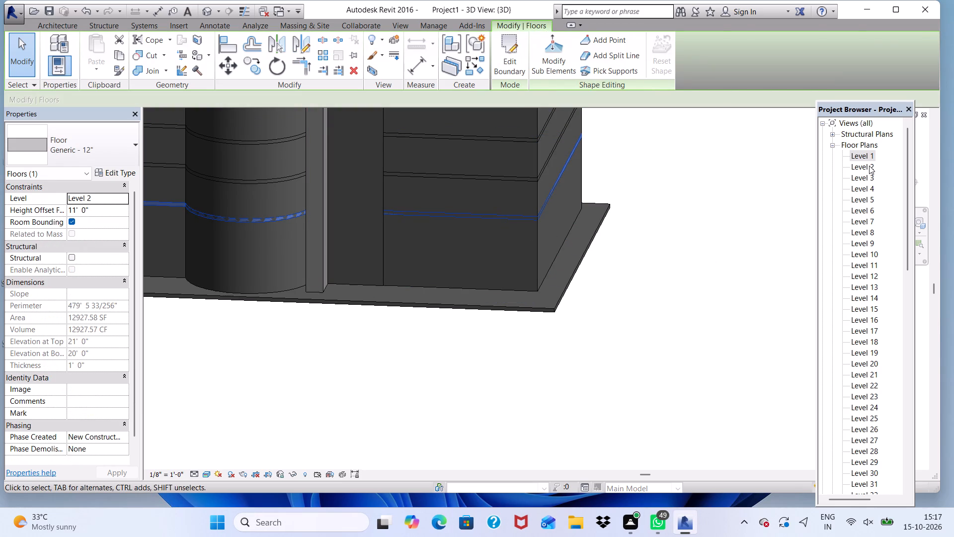
# Create a rectangular Generic - 12" floor on Level 2, about 42' by 16'-8", from the short wall's end to the base slab's front edge.
pyautogui.click(869, 166)
pyautogui.click(869, 166)
pyautogui.scroll(-1, 624, 240)
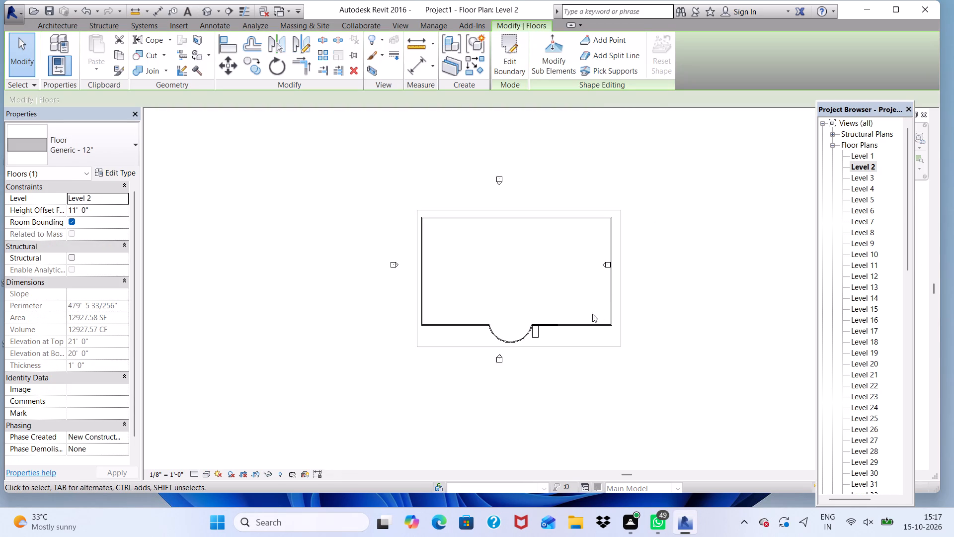
pyautogui.scroll(6, 592, 314)
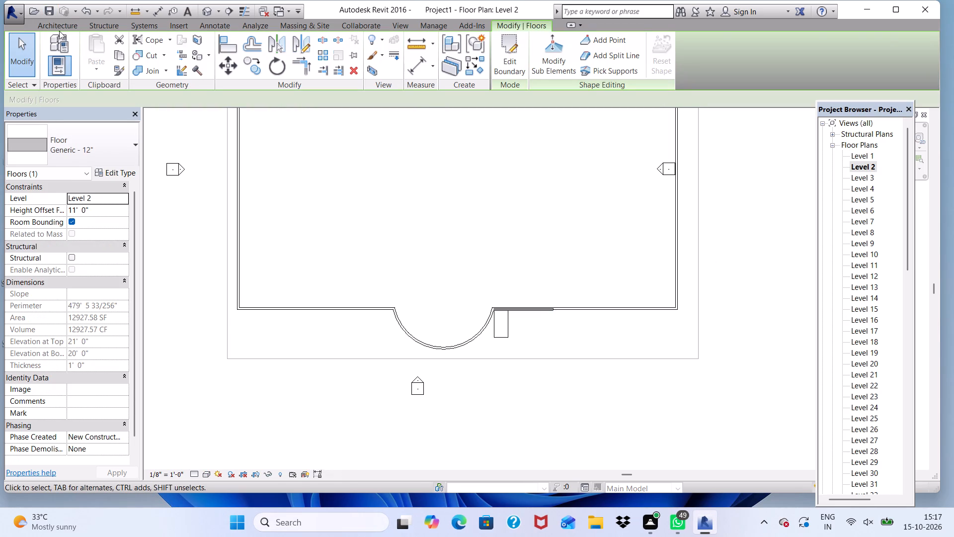
pyautogui.click(63, 26)
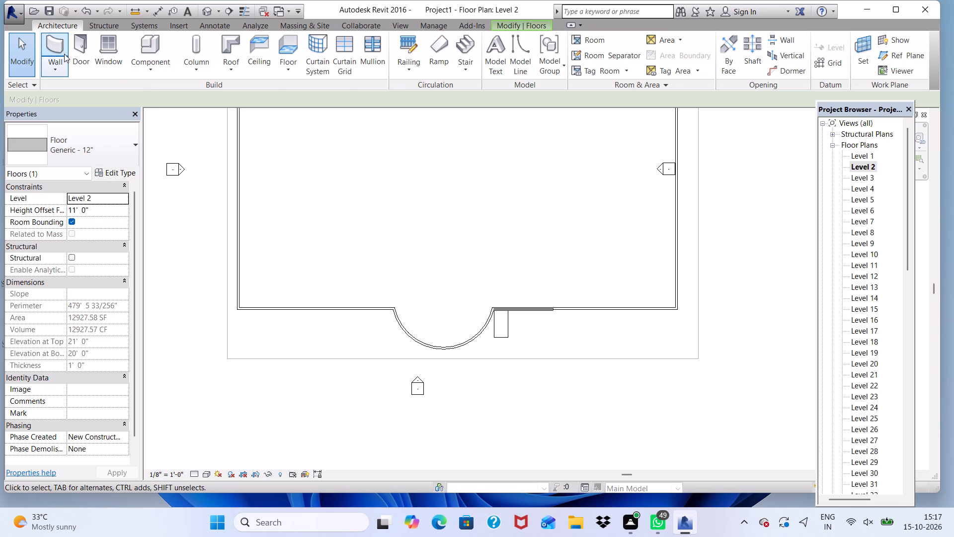
pyautogui.click(288, 58)
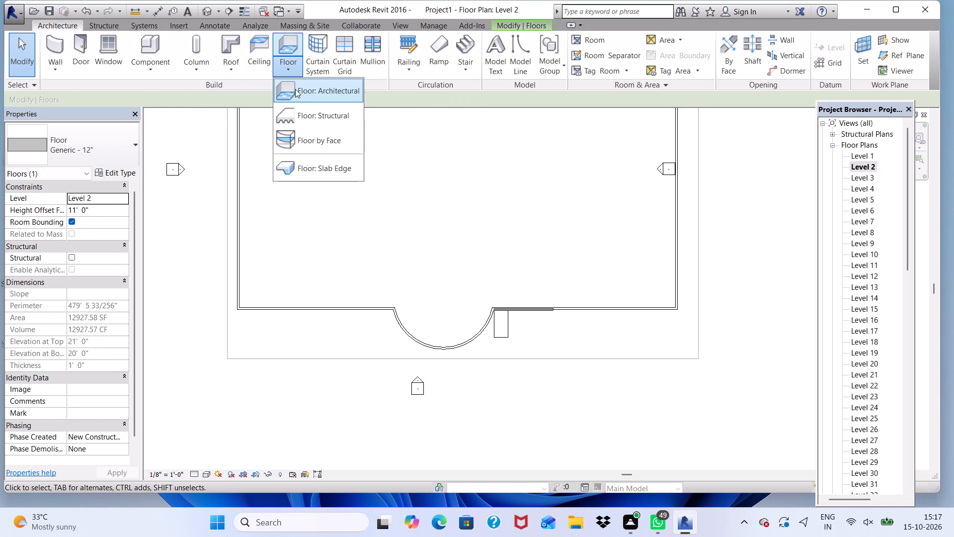
pyautogui.click(295, 91)
pyautogui.click(606, 35)
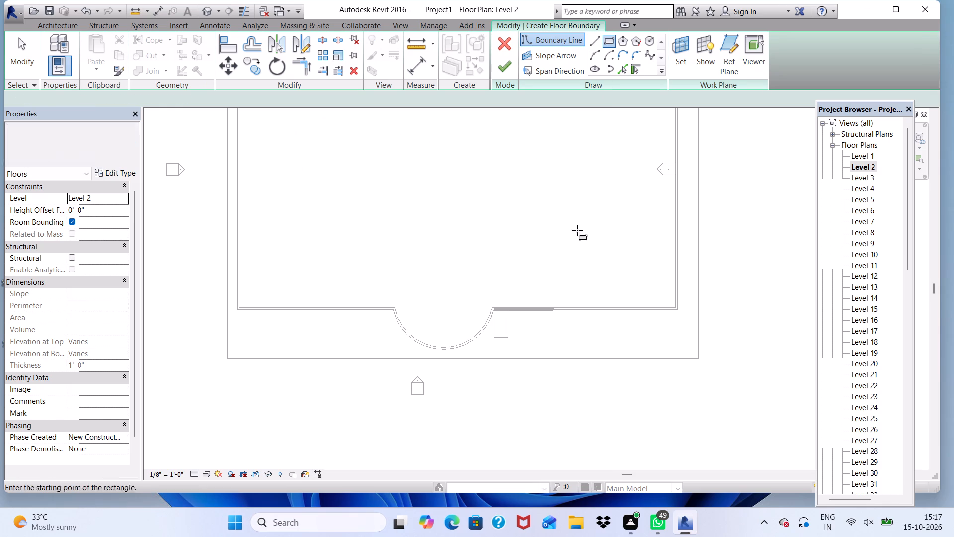
pyautogui.scroll(11, 545, 359)
pyautogui.scroll(9, 564, 238)
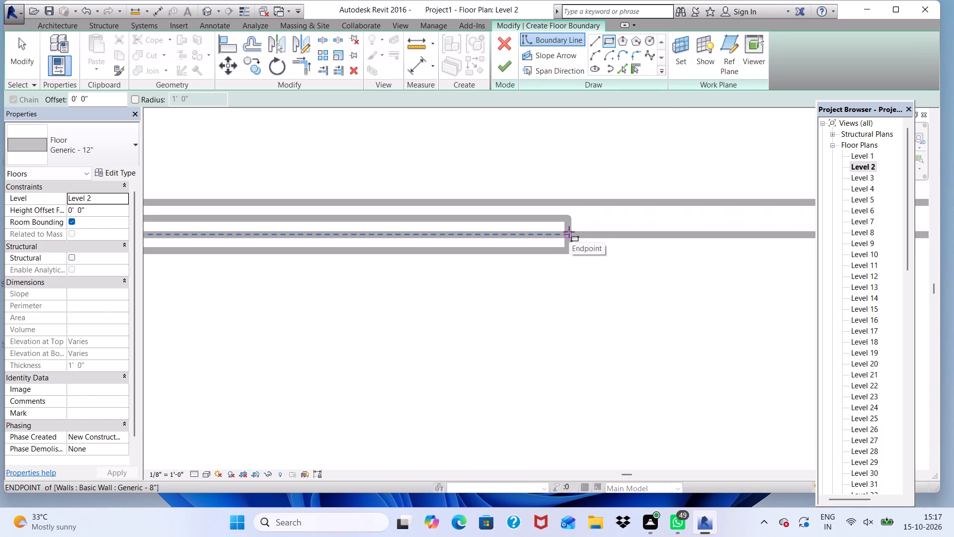
pyautogui.click(569, 232)
pyautogui.scroll(-2, 570, 236)
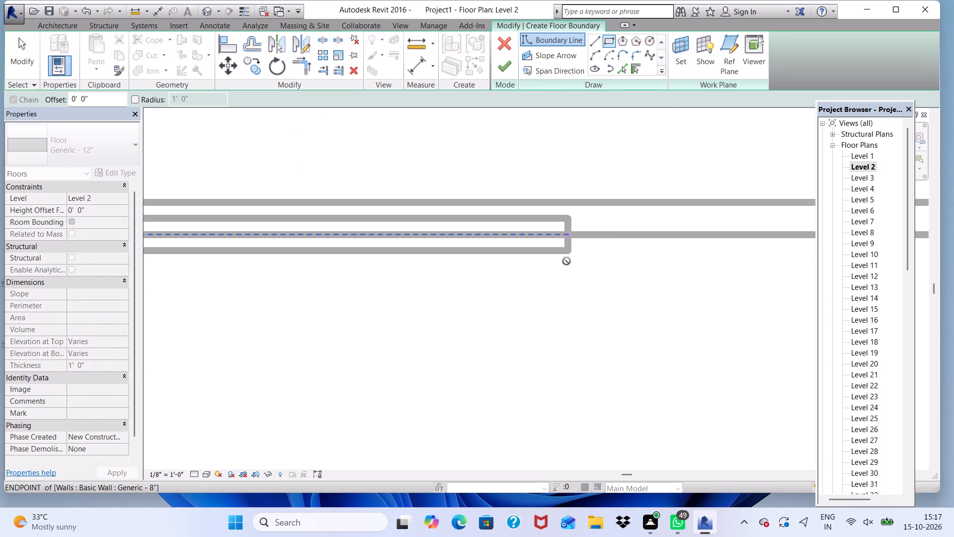
pyautogui.scroll(-19, 566, 261)
pyautogui.scroll(4, 532, 381)
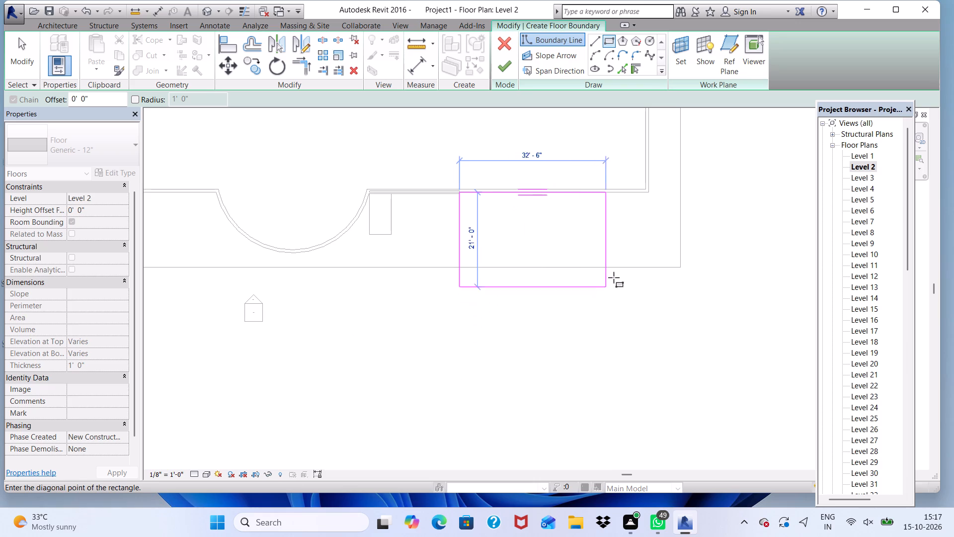
pyautogui.scroll(2, 654, 267)
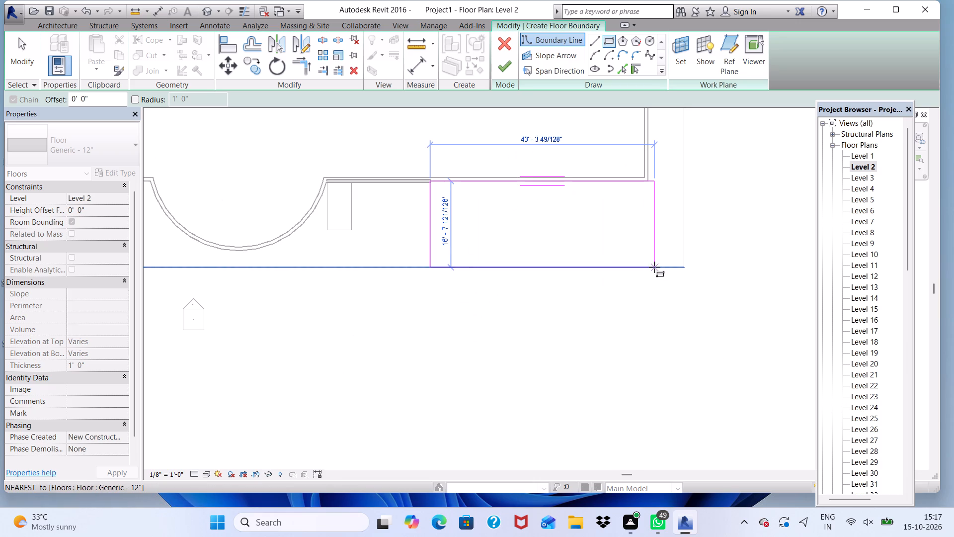
pyautogui.click(652, 267)
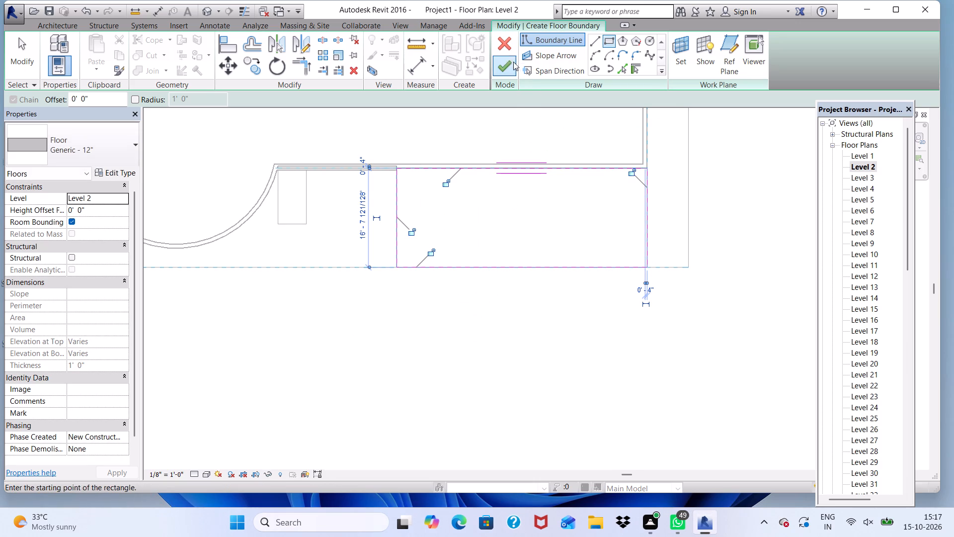
pyautogui.click(506, 59)
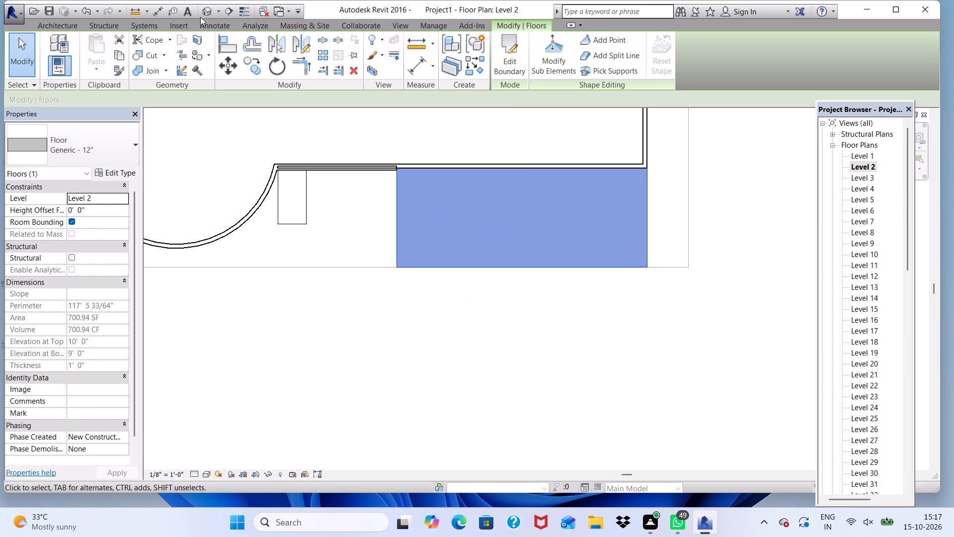
# Check the projecting Level 2 floor against the tower's front wall in 3D.
pyautogui.click(202, 13)
pyautogui.scroll(2, 382, 301)
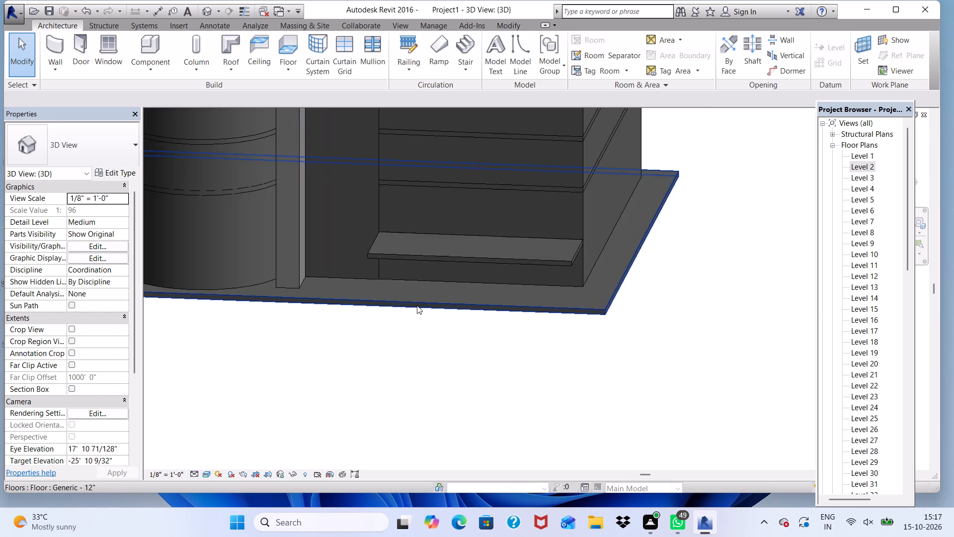
# Examine the projecting Level 2 floor and the tower's front in 3D from several angles, from above and below.
pyautogui.scroll(6, 430, 242)
pyautogui.scroll(-10, 430, 241)
pyautogui.scroll(-1, 378, 369)
pyautogui.keyDown('shift'); pyautogui.moveTo(378, 362); pyautogui.dragTo(426, 322, button='middle'); pyautogui.keyUp('shift')
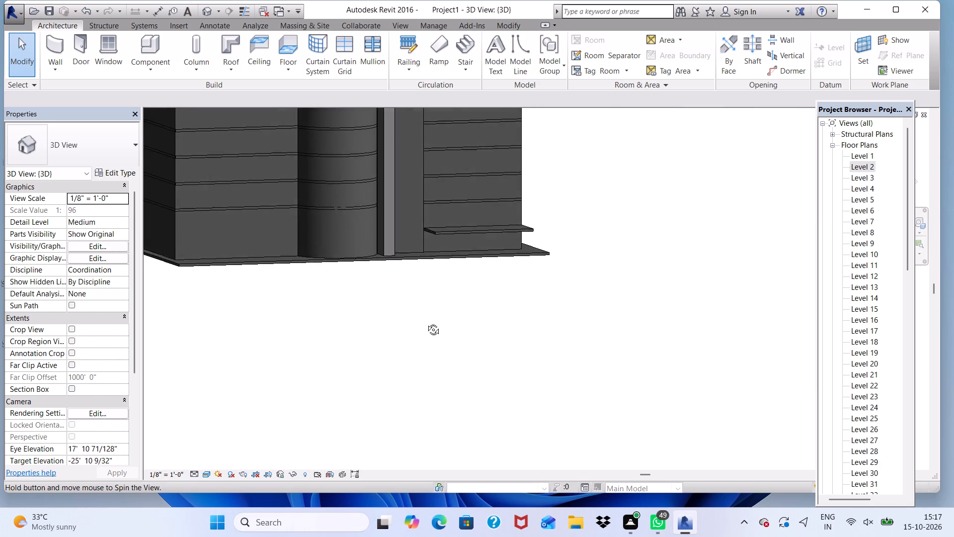
pyautogui.keyDown('shift'); pyautogui.moveTo(426, 322); pyautogui.dragTo(531, 272, button='middle'); pyautogui.keyUp('shift')
pyautogui.scroll(-8, 373, 270)
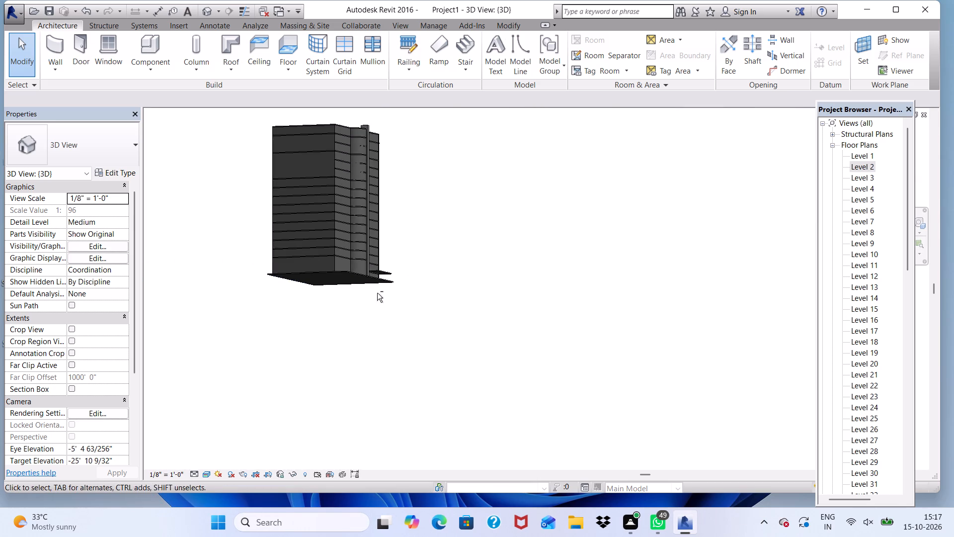
pyautogui.keyDown('shift'); pyautogui.moveTo(377, 293); pyautogui.dragTo(244, 248, button='middle'); pyautogui.keyUp('shift')
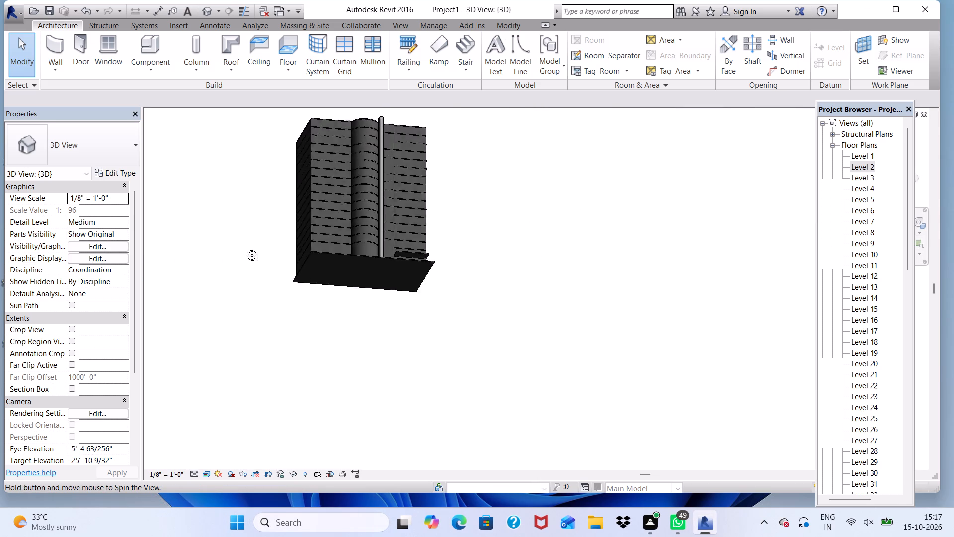
pyautogui.keyDown('shift'); pyautogui.moveTo(244, 248); pyautogui.dragTo(312, 211, button='middle'); pyautogui.keyUp('shift')
pyautogui.keyDown('shift'); pyautogui.scroll(2, 312, 211); pyautogui.keyUp('shift')
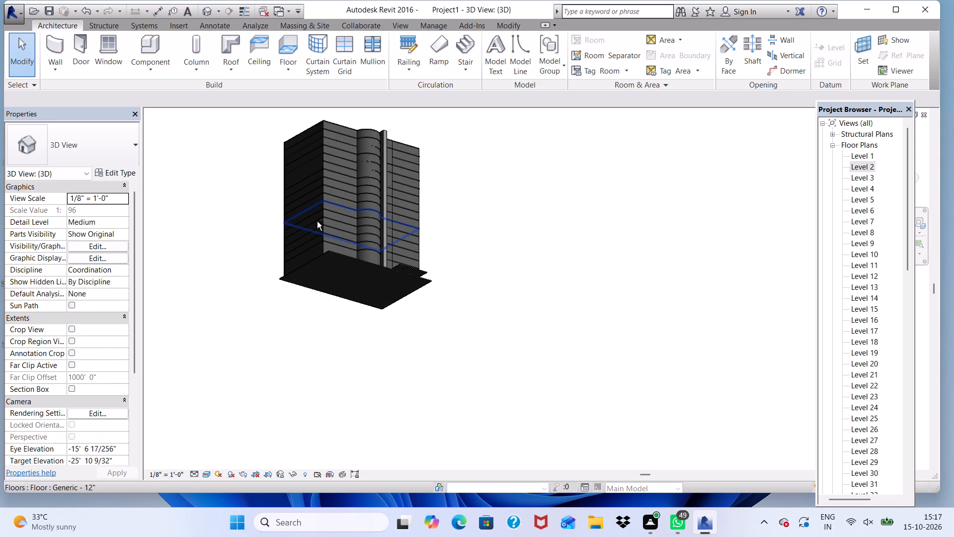
pyautogui.keyDown('shift'); pyautogui.scroll(2, 317, 221); pyautogui.keyUp('shift')
pyautogui.scroll(10, 392, 286)
pyautogui.scroll(-6, 421, 235)
pyautogui.keyDown('shift'); pyautogui.moveTo(489, 245); pyautogui.dragTo(449, 412, button='middle'); pyautogui.keyUp('shift')
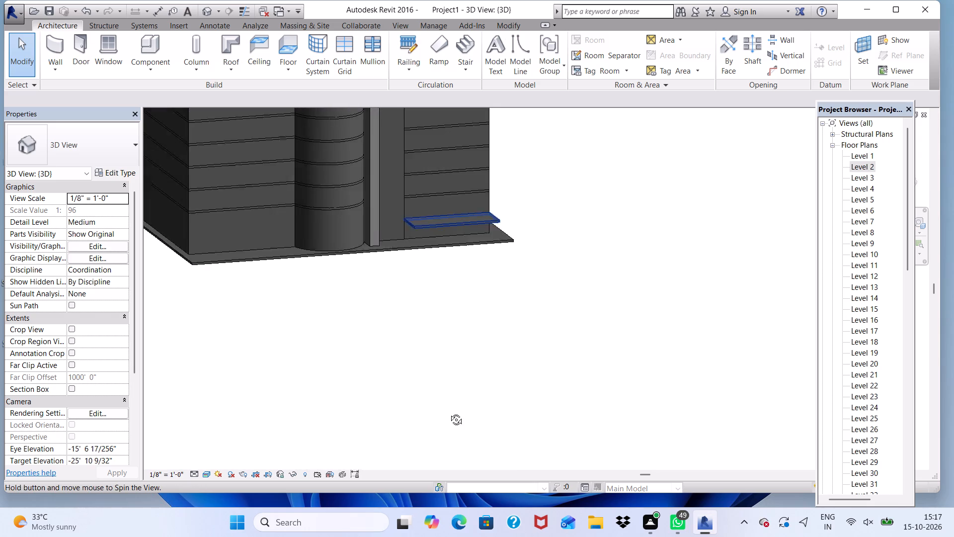
pyautogui.keyDown('shift'); pyautogui.moveTo(449, 412); pyautogui.dragTo(396, 374, button='middle'); pyautogui.keyUp('shift')
pyautogui.keyDown('shift'); pyautogui.scroll(-11, 397, 312); pyautogui.keyUp('shift')
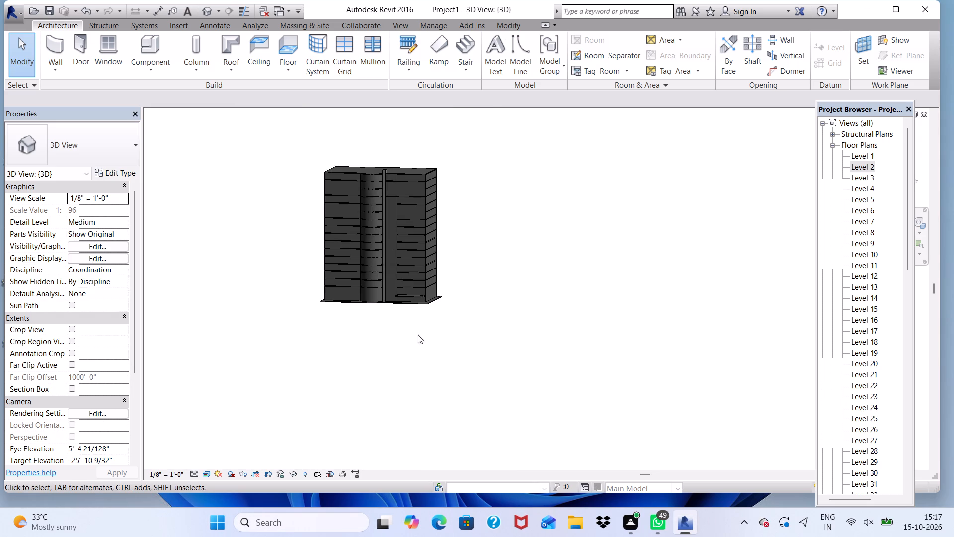
pyautogui.scroll(5, 404, 167)
pyautogui.keyDown('shift'); pyautogui.scroll(2, 401, 342); pyautogui.keyUp('shift')
pyautogui.keyDown('shift'); pyautogui.scroll(-5, 394, 325); pyautogui.keyUp('shift')
pyautogui.keyDown('shift'); pyautogui.moveTo(396, 349); pyautogui.dragTo(446, 268, button='middle'); pyautogui.keyUp('shift')
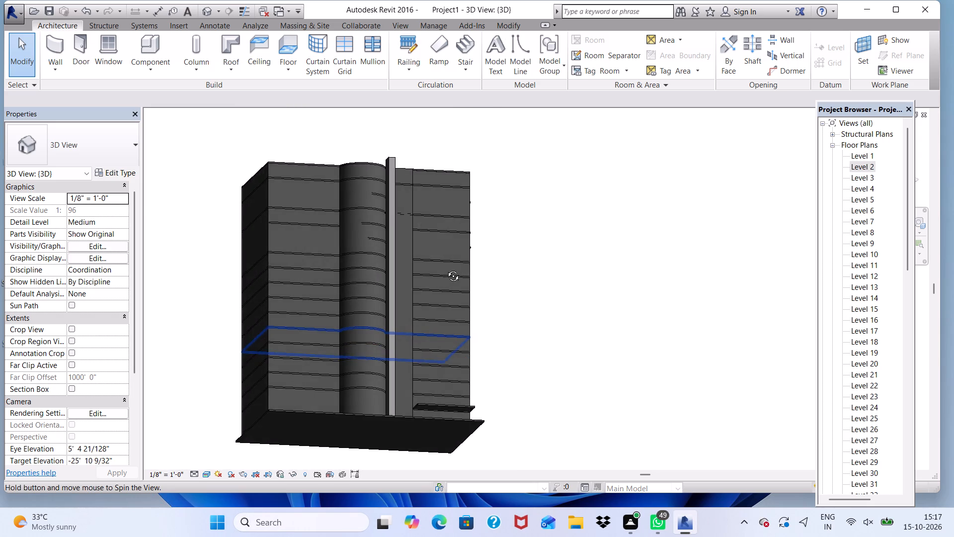
pyautogui.keyDown('shift'); pyautogui.moveTo(446, 268); pyautogui.dragTo(448, 363, button='middle'); pyautogui.keyUp('shift')
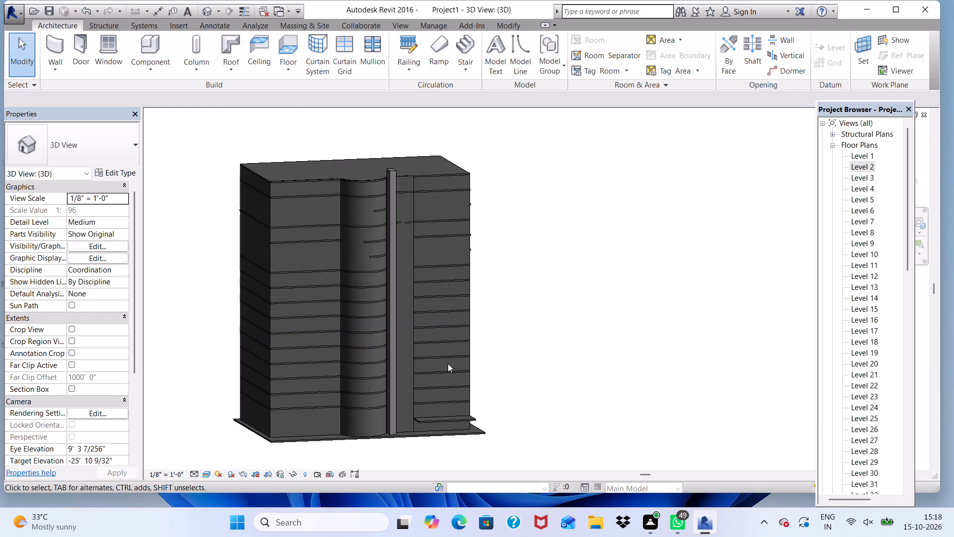
pyautogui.scroll(-2, 425, 393)
pyautogui.scroll(15, 434, 442)
pyautogui.scroll(-2, 382, 337)
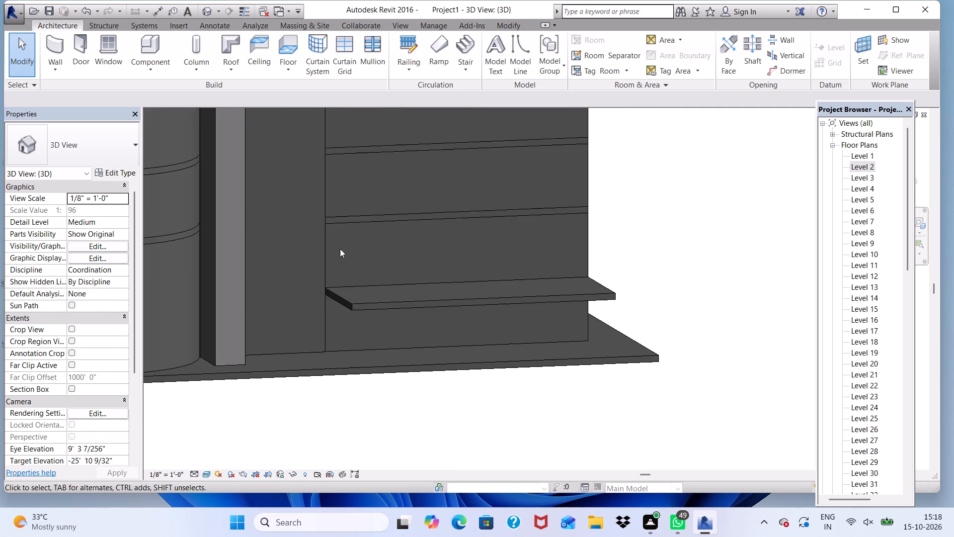
pyautogui.scroll(-5, 335, 237)
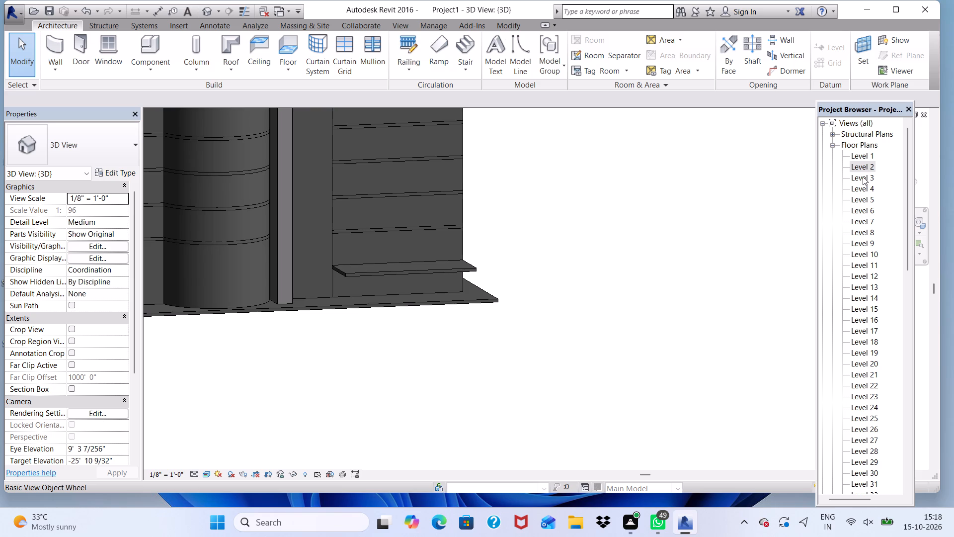
# Open the East elevation and examine the projecting floor against the lower level lines and slabs.
pyautogui.scroll(-15, 843, 372)
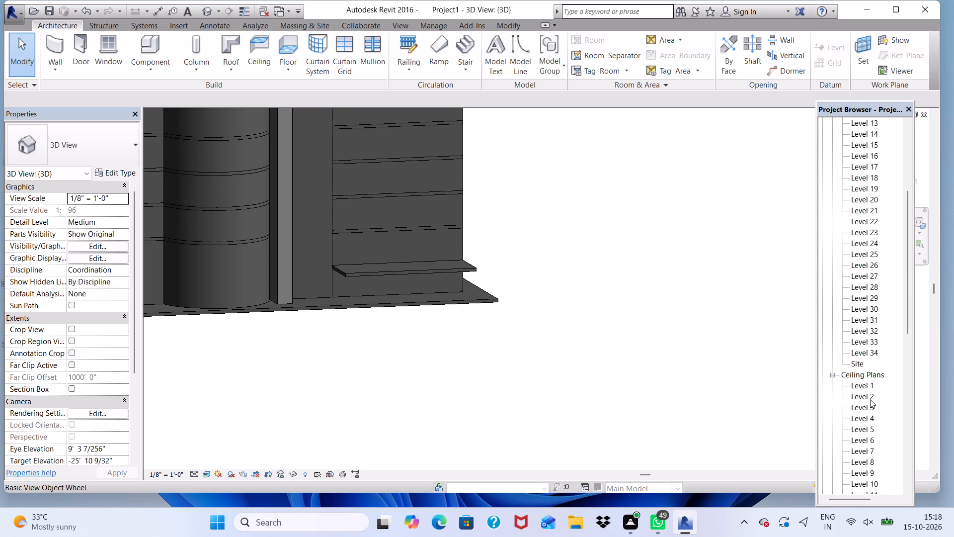
pyautogui.scroll(-20, 871, 395)
pyautogui.scroll(-8, 871, 395)
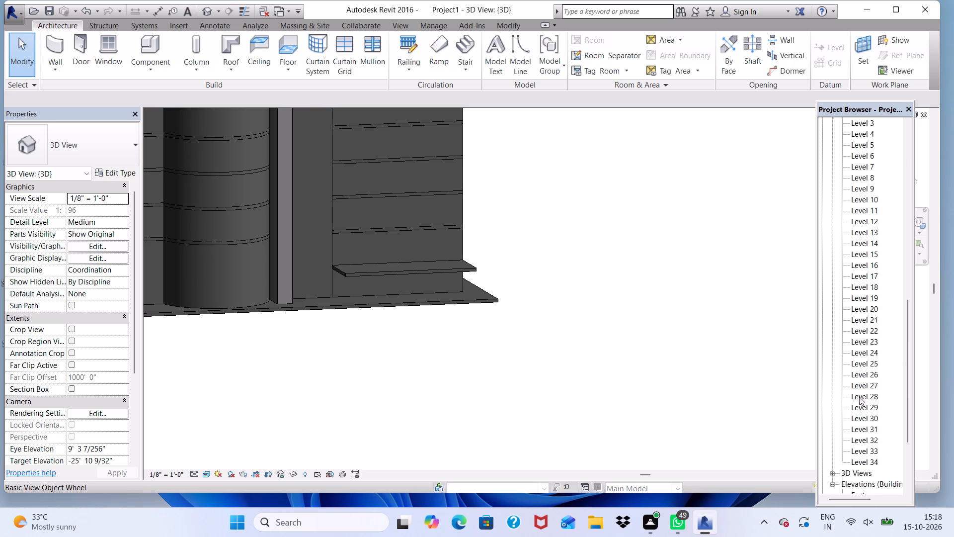
pyautogui.scroll(-2, 859, 397)
pyautogui.scroll(1, 859, 396)
pyautogui.scroll(-5, 859, 396)
pyautogui.tripleClick(860, 408)
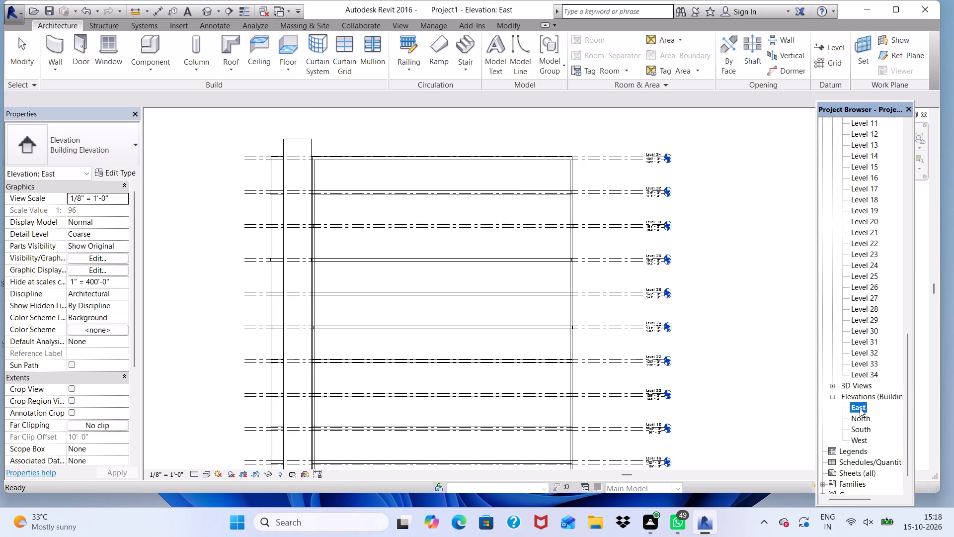
pyautogui.scroll(-10, 571, 137)
pyautogui.scroll(5, 577, 397)
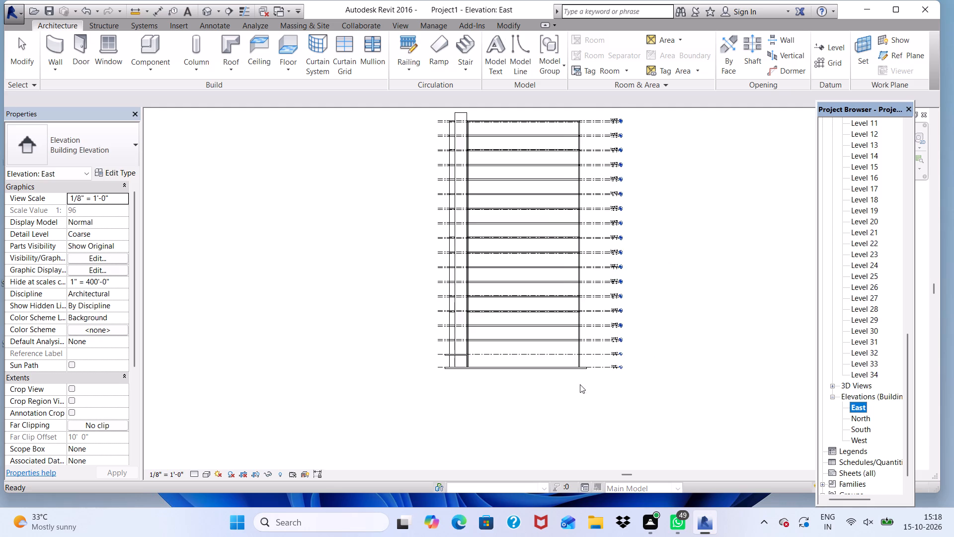
pyautogui.scroll(7, 592, 312)
pyautogui.scroll(-5, 592, 311)
pyautogui.scroll(5, 578, 360)
pyautogui.scroll(-4, 578, 360)
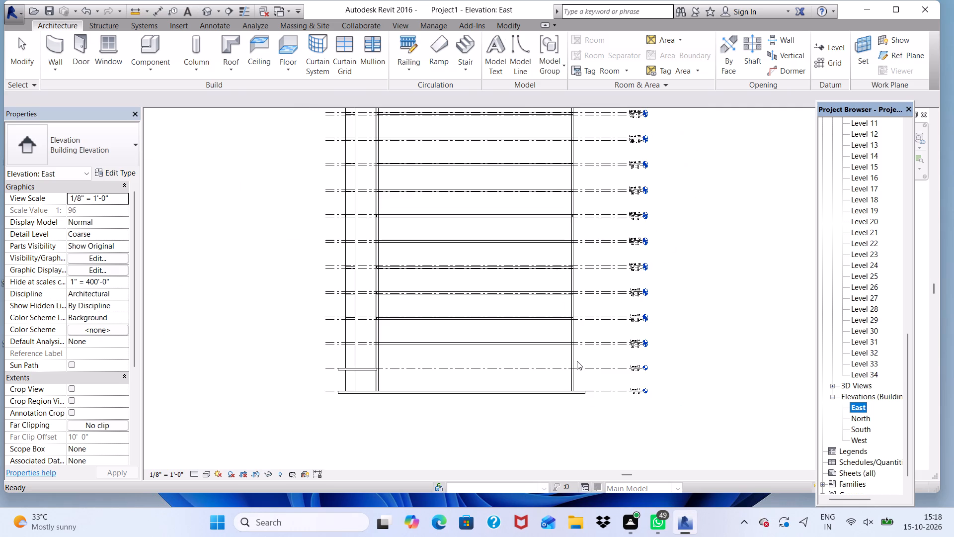
pyautogui.scroll(4, 581, 374)
pyautogui.scroll(2, 563, 320)
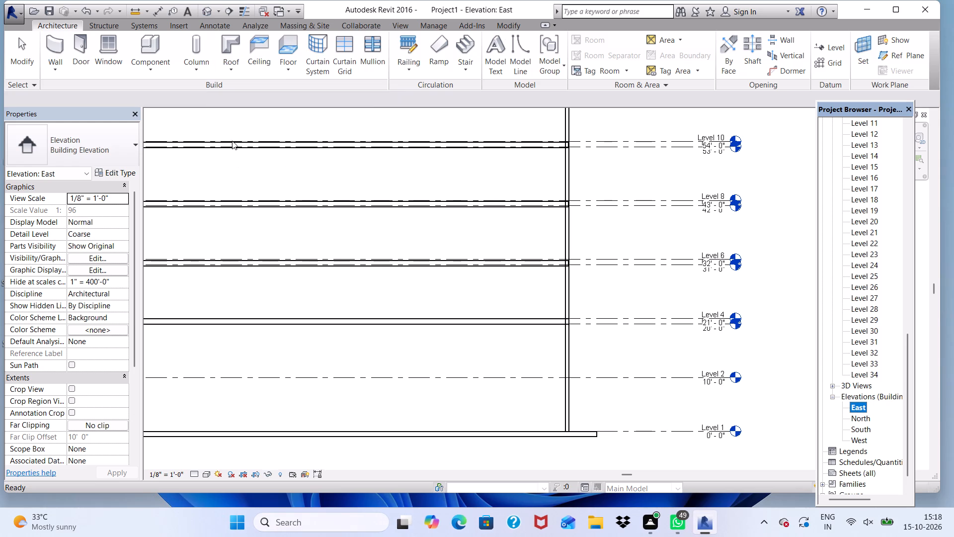
pyautogui.scroll(-6, 363, 223)
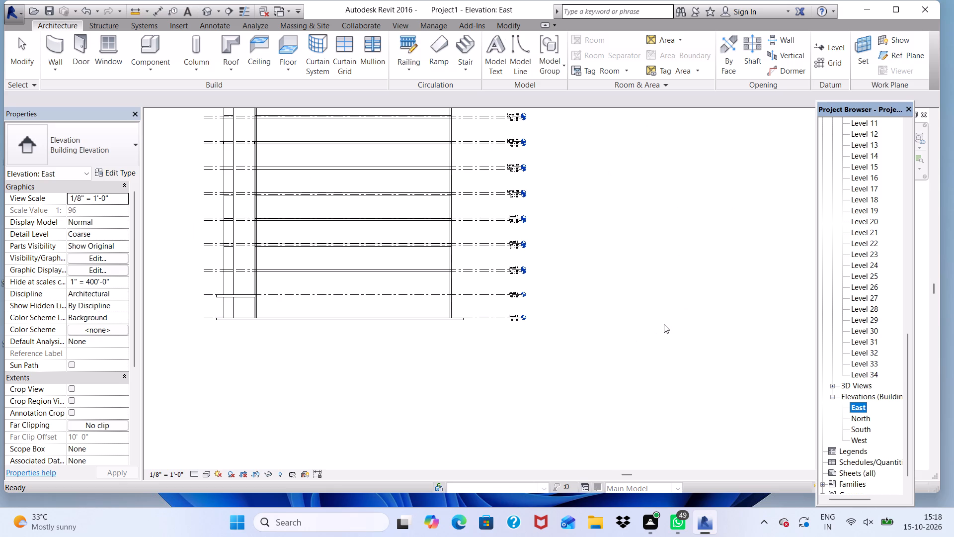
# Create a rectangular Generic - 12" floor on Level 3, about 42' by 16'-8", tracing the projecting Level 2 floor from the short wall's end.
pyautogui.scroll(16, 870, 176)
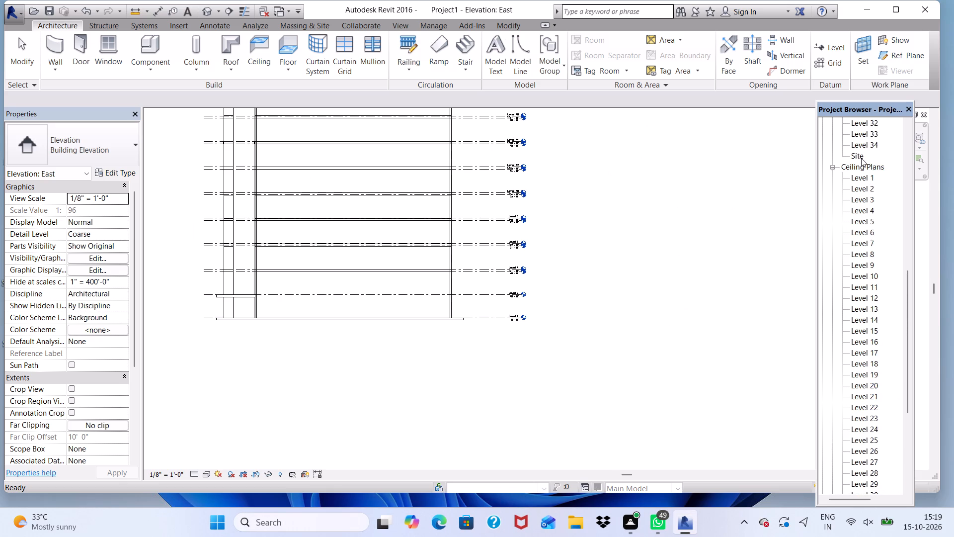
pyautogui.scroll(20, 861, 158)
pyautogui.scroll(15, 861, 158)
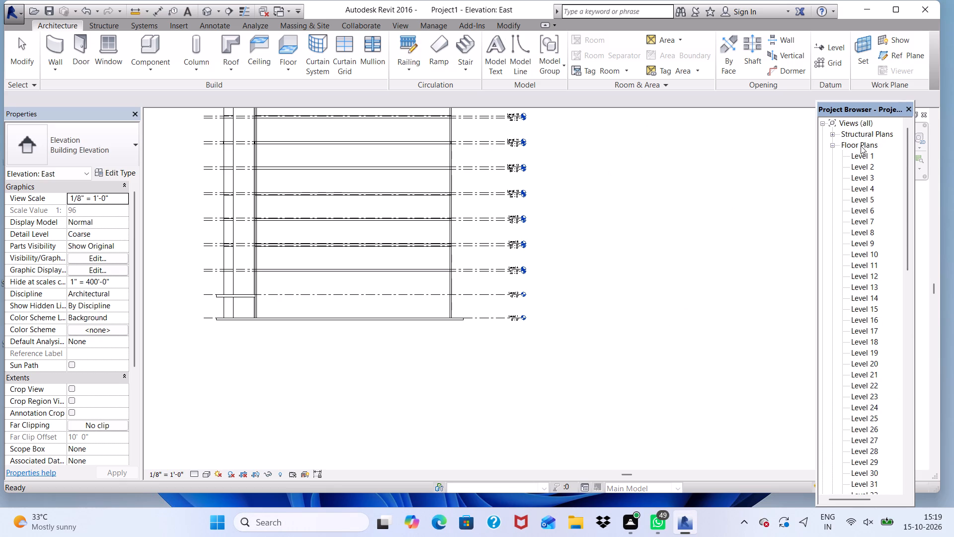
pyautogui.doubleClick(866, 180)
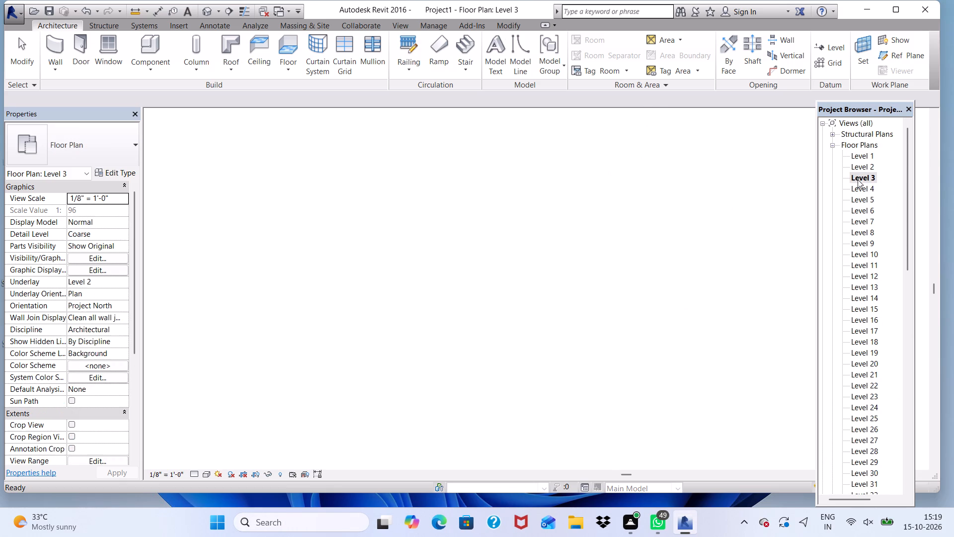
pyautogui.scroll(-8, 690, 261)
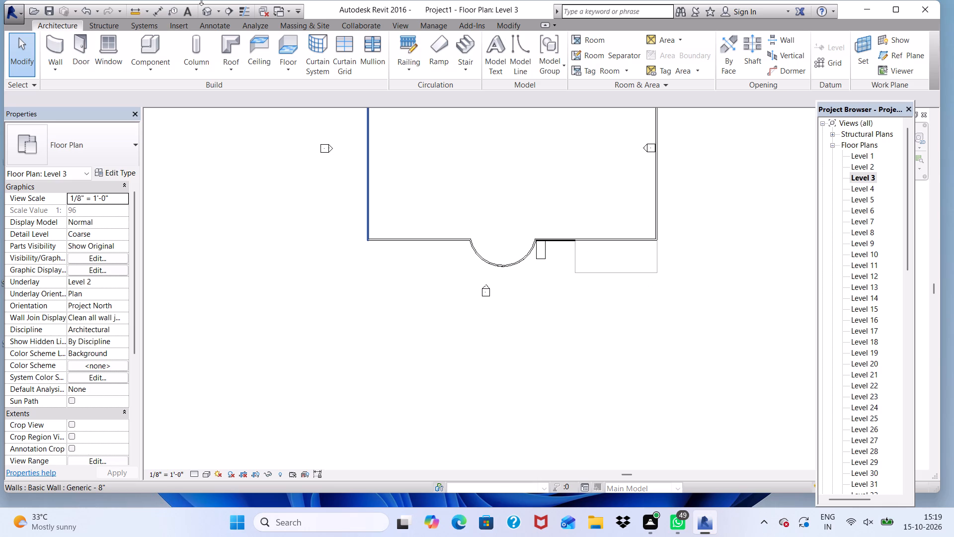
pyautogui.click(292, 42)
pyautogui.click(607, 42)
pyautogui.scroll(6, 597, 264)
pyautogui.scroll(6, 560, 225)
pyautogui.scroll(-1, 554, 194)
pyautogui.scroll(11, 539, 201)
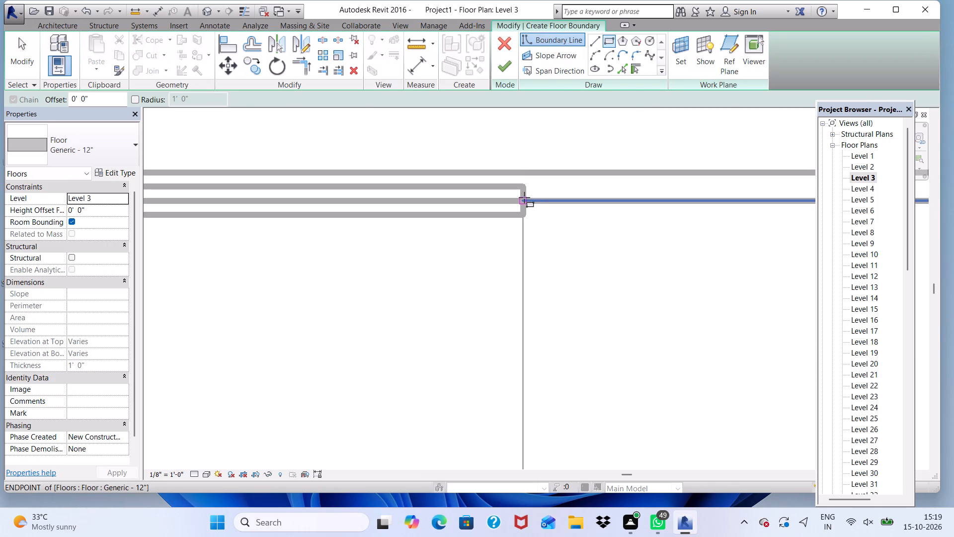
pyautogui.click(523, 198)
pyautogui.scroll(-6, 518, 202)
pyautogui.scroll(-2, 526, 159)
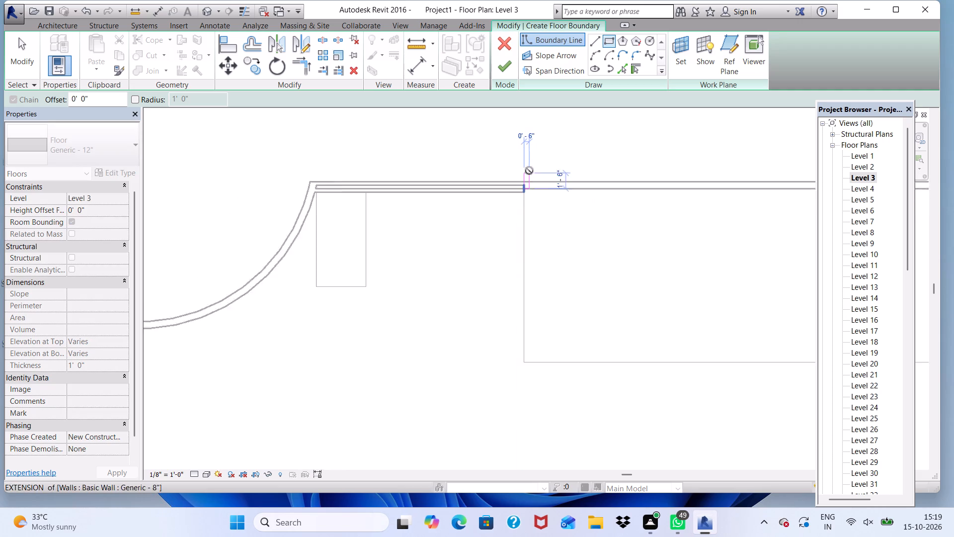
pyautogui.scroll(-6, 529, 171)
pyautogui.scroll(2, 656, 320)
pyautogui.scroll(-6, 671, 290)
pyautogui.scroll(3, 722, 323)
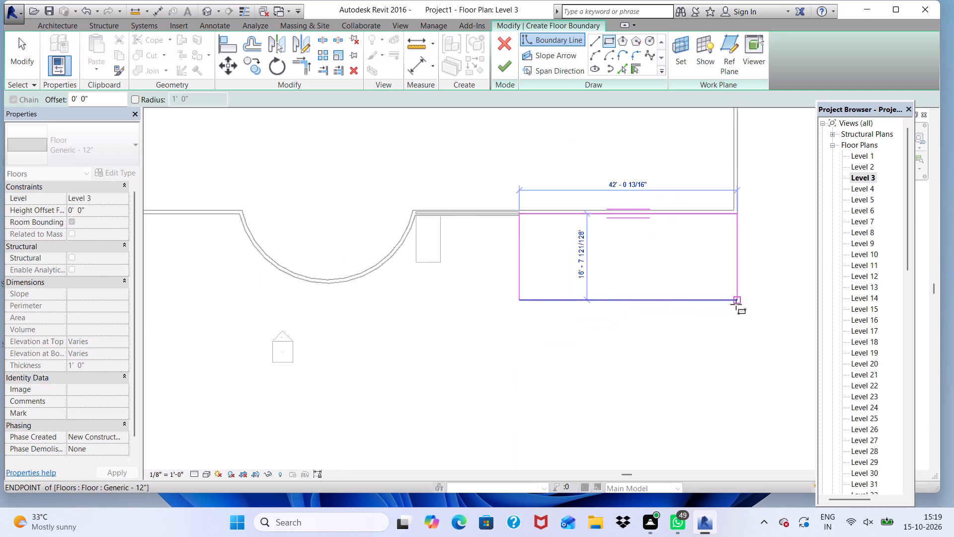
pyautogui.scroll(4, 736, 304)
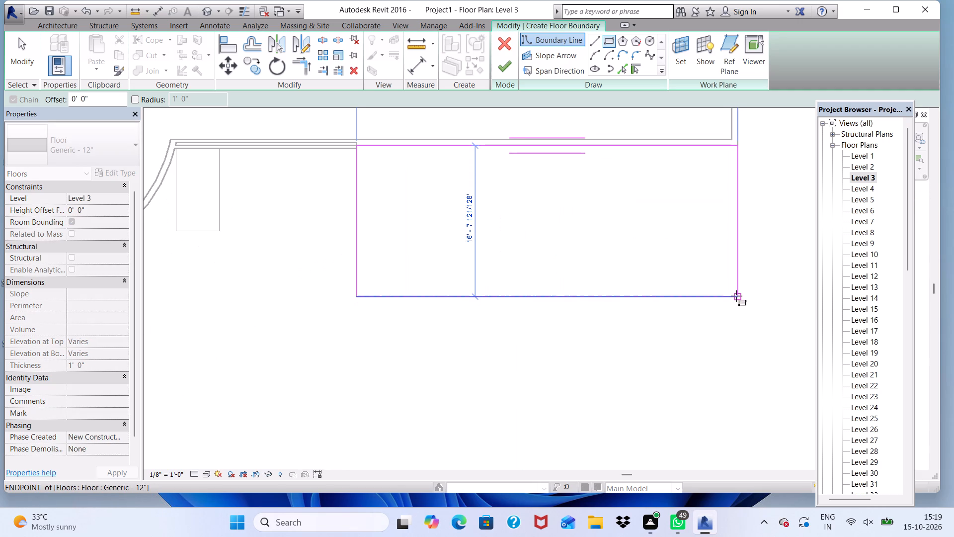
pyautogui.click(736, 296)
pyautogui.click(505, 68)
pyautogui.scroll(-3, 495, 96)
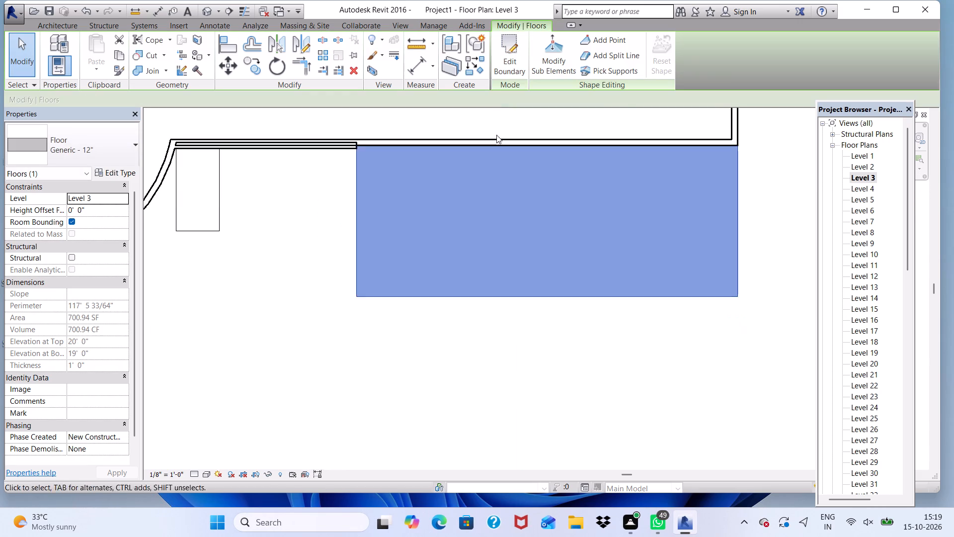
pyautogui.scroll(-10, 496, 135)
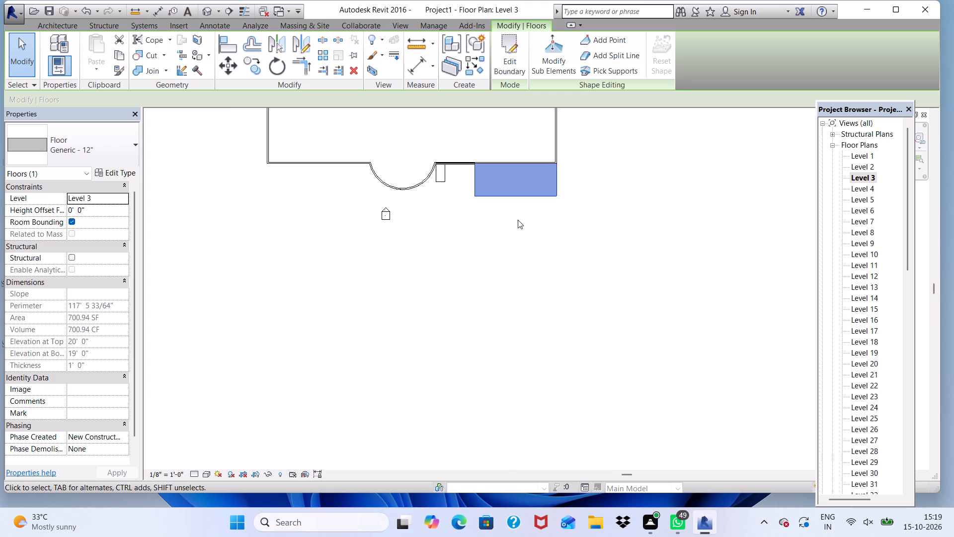
# Inspect the Level 3 projecting floor in 3D, comparing it with the Level 2 slab and the tower's front wall.
pyautogui.click(204, 6)
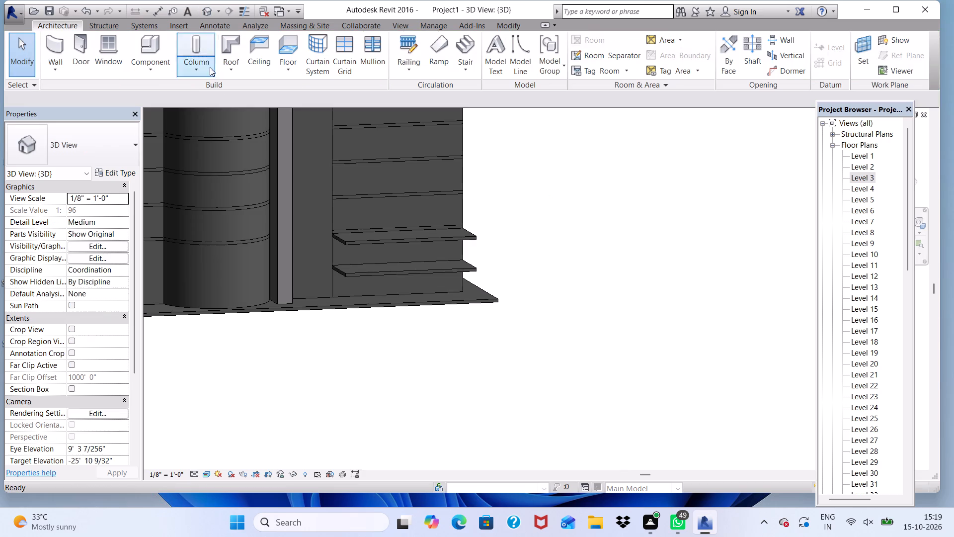
pyautogui.scroll(6, 442, 291)
pyautogui.scroll(-1, 427, 266)
pyautogui.scroll(4, 267, 177)
pyautogui.scroll(-1, 265, 293)
pyautogui.keyDown('shift'); pyautogui.moveTo(265, 293); pyautogui.dragTo(355, 267, button='middle'); pyautogui.keyUp('shift')
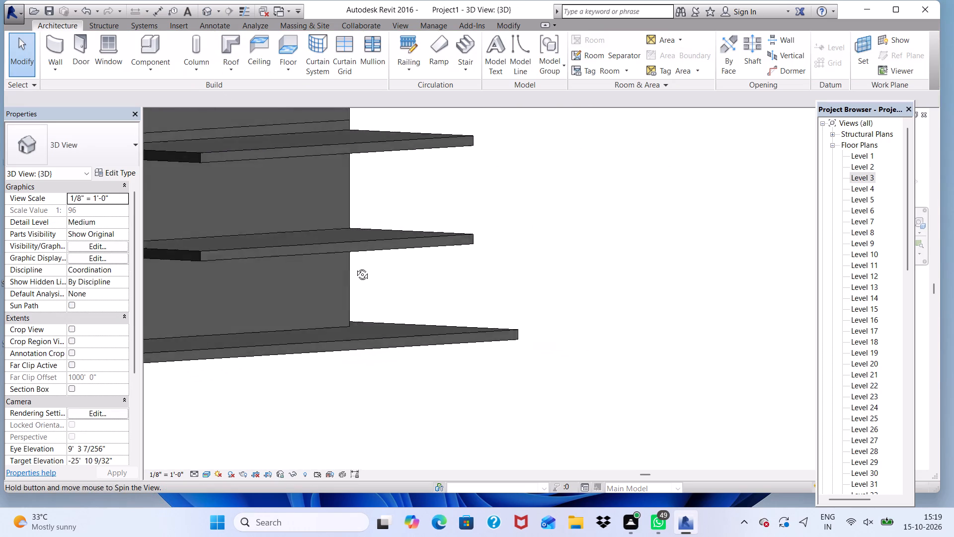
pyautogui.keyDown('shift'); pyautogui.moveTo(355, 267); pyautogui.dragTo(265, 258, button='middle'); pyautogui.keyUp('shift')
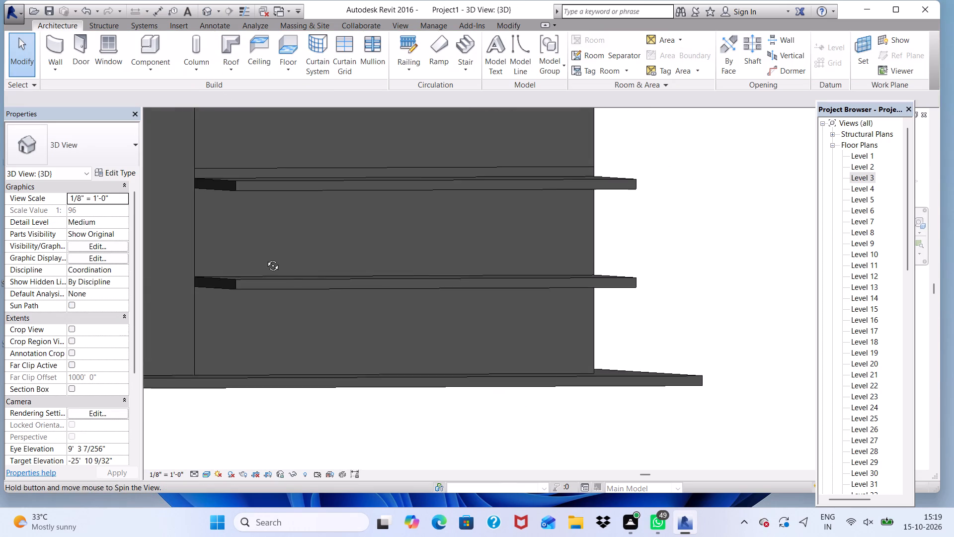
pyautogui.keyDown('shift'); pyautogui.moveTo(265, 258); pyautogui.dragTo(288, 241, button='middle'); pyautogui.keyUp('shift')
pyautogui.scroll(7, 280, 155)
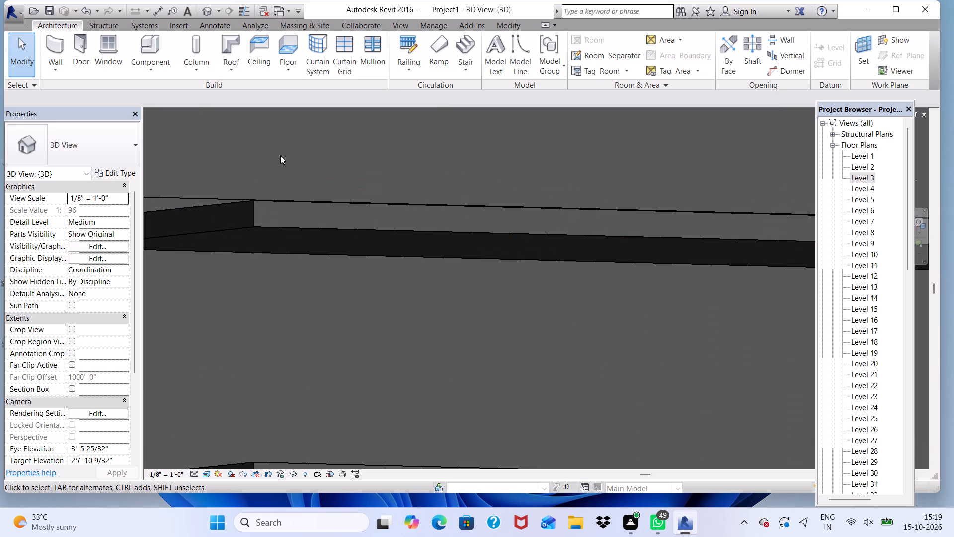
pyautogui.scroll(6, 294, 220)
pyautogui.scroll(-7, 294, 220)
pyautogui.keyDown('shift'); pyautogui.scroll(-1, 294, 220); pyautogui.keyUp('shift')
pyautogui.keyDown('shift'); pyautogui.moveTo(294, 220); pyautogui.dragTo(284, 224, button='middle'); pyautogui.keyUp('shift')
pyautogui.keyDown('shift'); pyautogui.scroll(4, 284, 224); pyautogui.keyUp('shift')
pyautogui.scroll(-8, 284, 224)
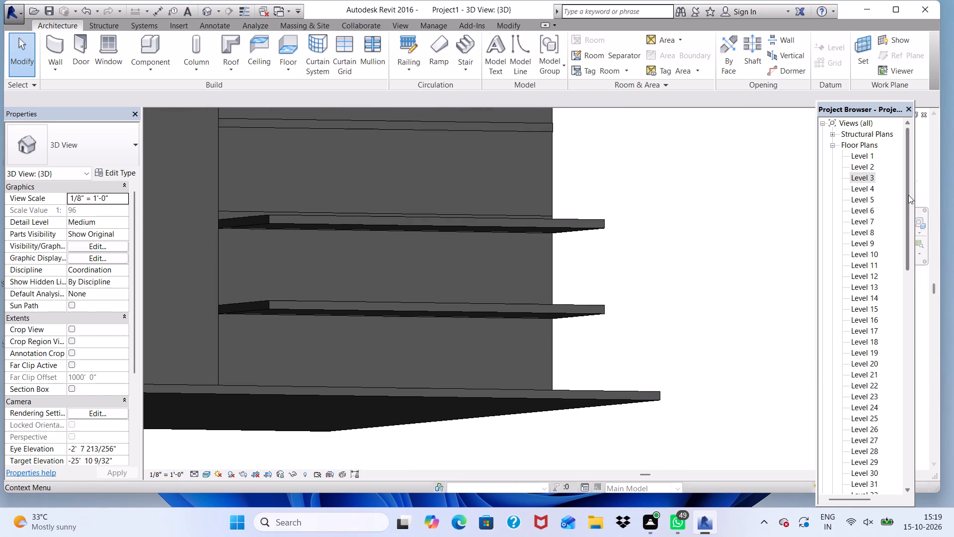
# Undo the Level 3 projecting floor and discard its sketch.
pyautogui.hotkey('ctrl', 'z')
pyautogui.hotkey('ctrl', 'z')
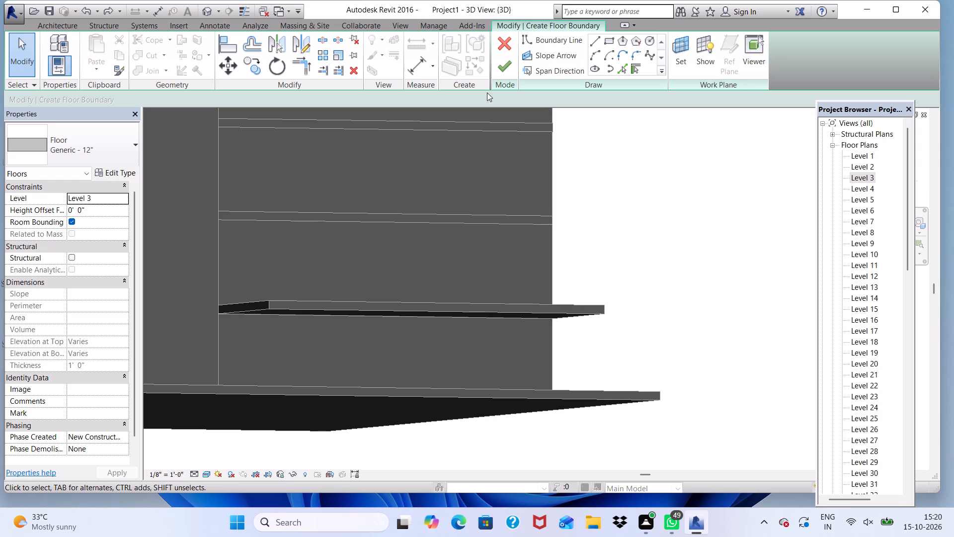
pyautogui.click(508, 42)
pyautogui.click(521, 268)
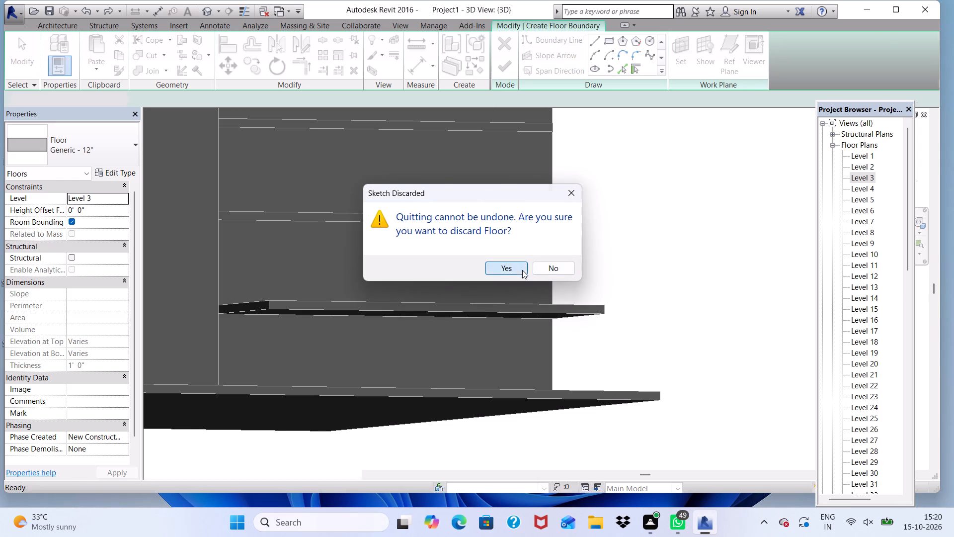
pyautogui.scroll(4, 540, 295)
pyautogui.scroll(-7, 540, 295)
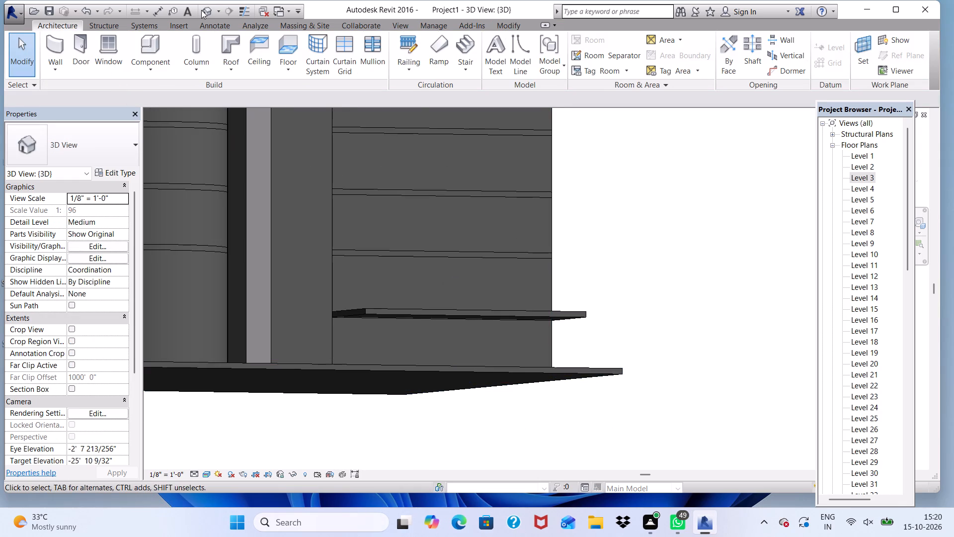
# Open the Level 4 floor plan at the tower's front wall beside the curved bay.
pyautogui.click(201, 10)
pyautogui.scroll(4, 391, 187)
pyautogui.scroll(-2, 391, 187)
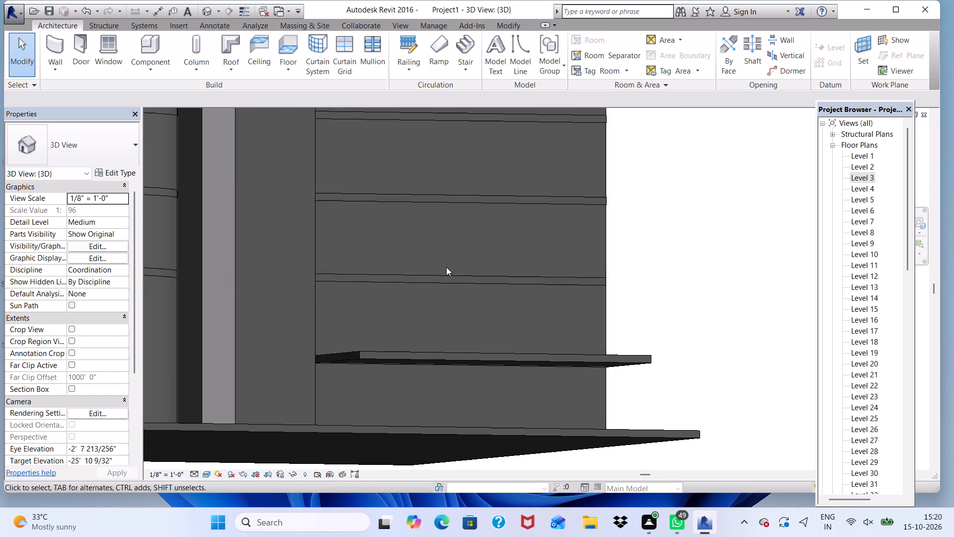
pyautogui.doubleClick(852, 191)
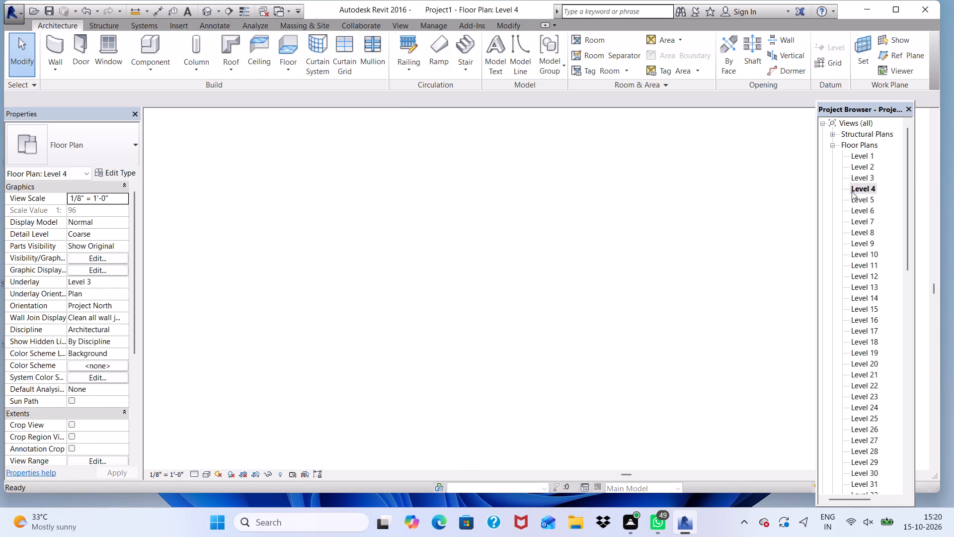
pyautogui.scroll(-2, 647, 269)
pyautogui.scroll(4, 625, 278)
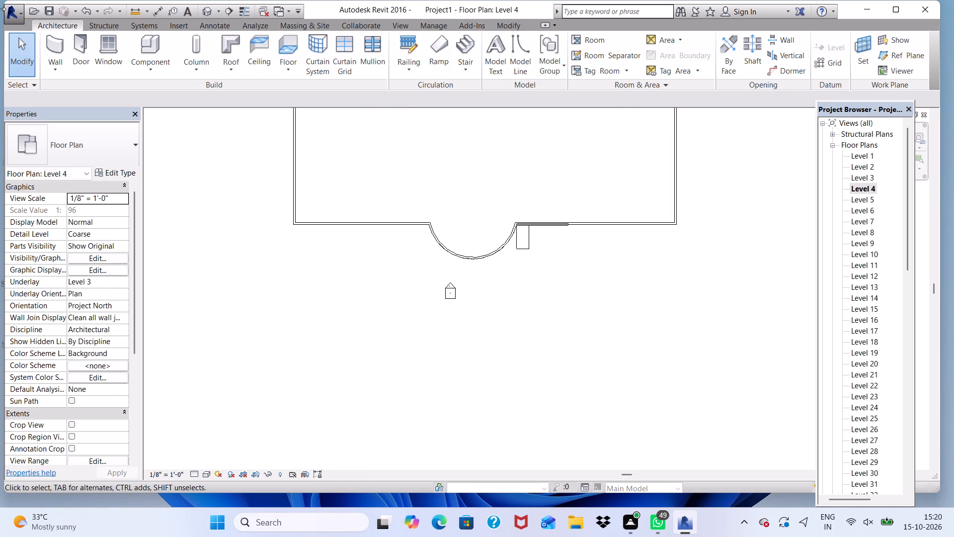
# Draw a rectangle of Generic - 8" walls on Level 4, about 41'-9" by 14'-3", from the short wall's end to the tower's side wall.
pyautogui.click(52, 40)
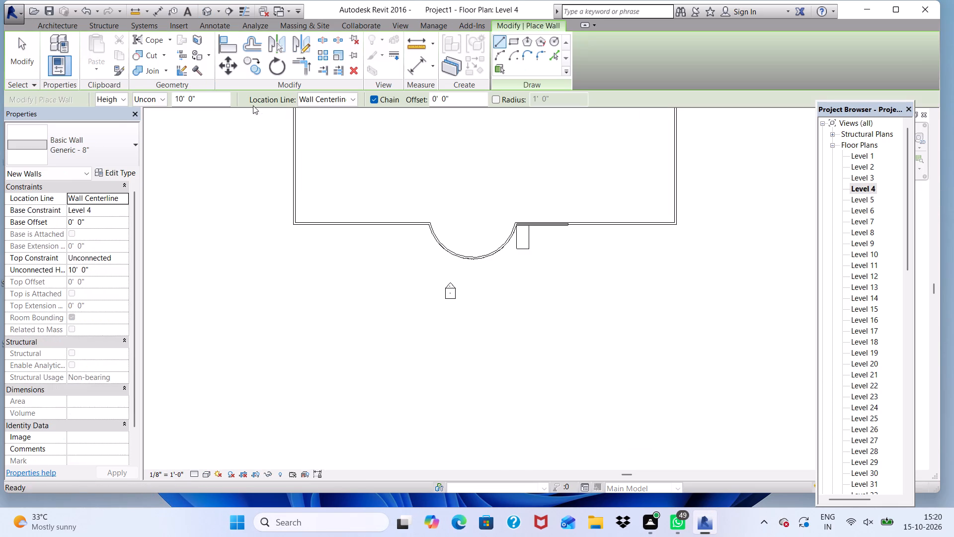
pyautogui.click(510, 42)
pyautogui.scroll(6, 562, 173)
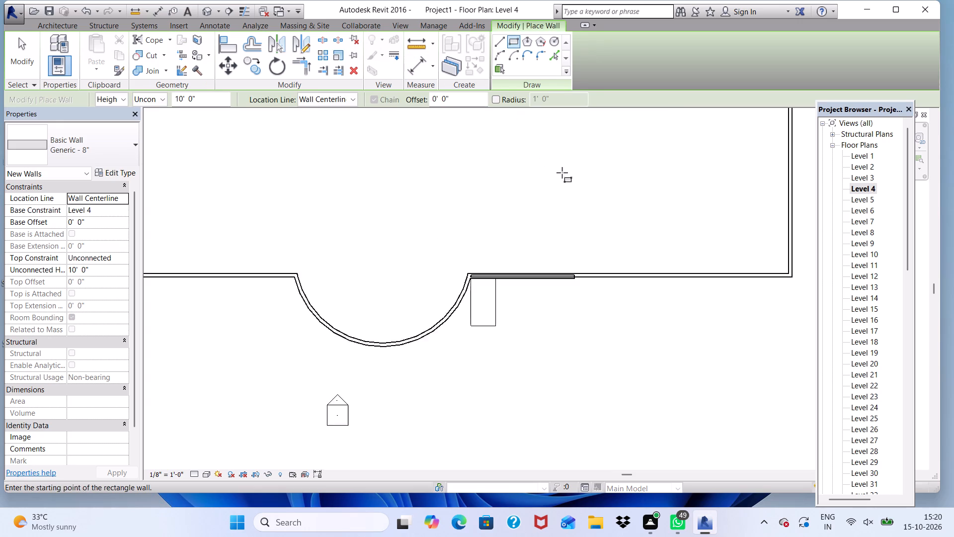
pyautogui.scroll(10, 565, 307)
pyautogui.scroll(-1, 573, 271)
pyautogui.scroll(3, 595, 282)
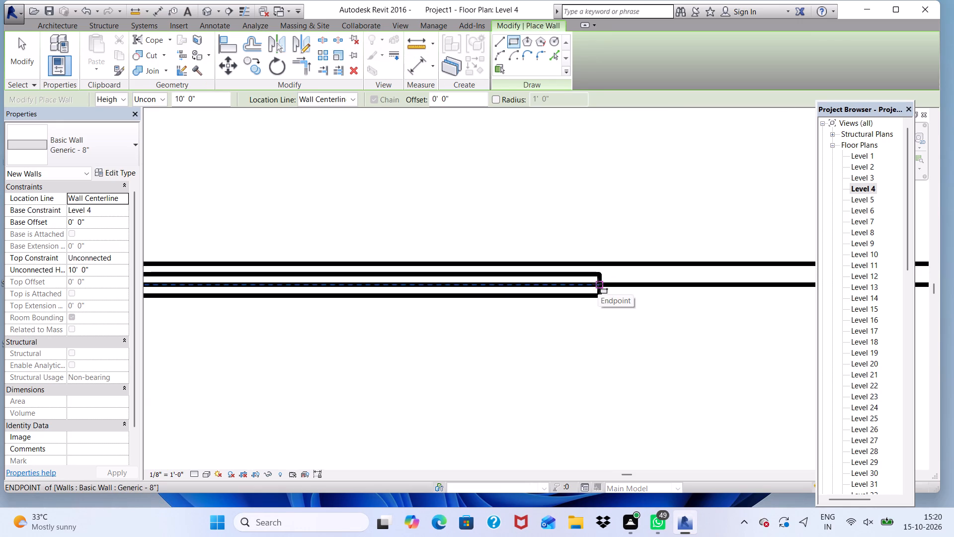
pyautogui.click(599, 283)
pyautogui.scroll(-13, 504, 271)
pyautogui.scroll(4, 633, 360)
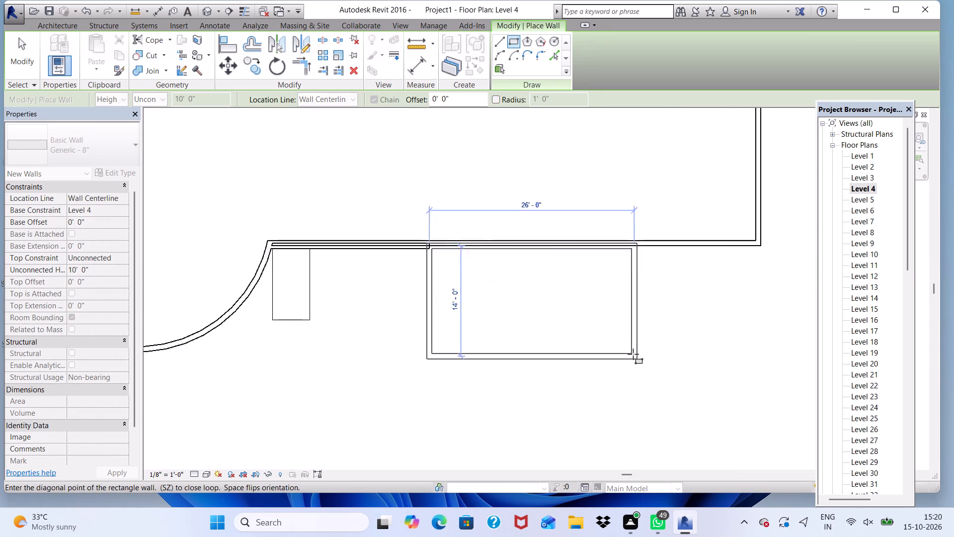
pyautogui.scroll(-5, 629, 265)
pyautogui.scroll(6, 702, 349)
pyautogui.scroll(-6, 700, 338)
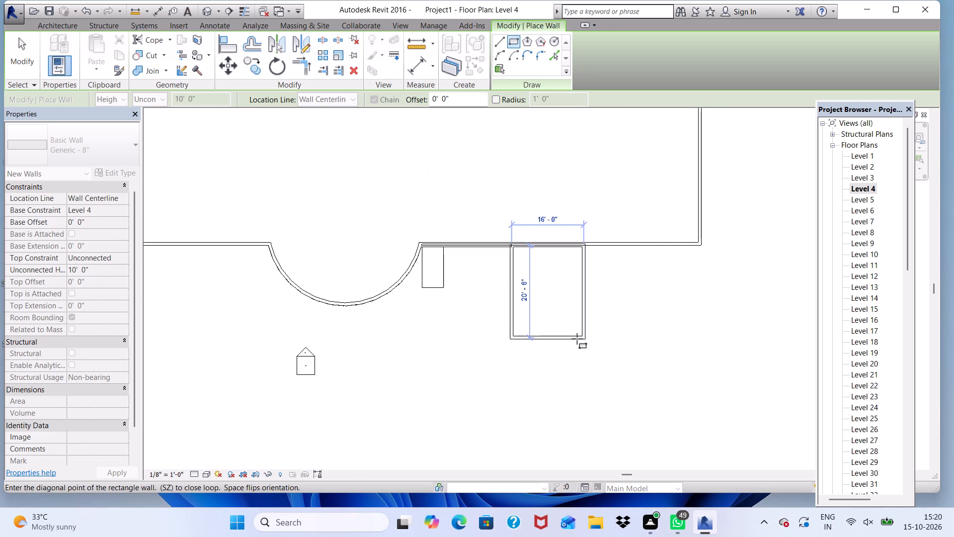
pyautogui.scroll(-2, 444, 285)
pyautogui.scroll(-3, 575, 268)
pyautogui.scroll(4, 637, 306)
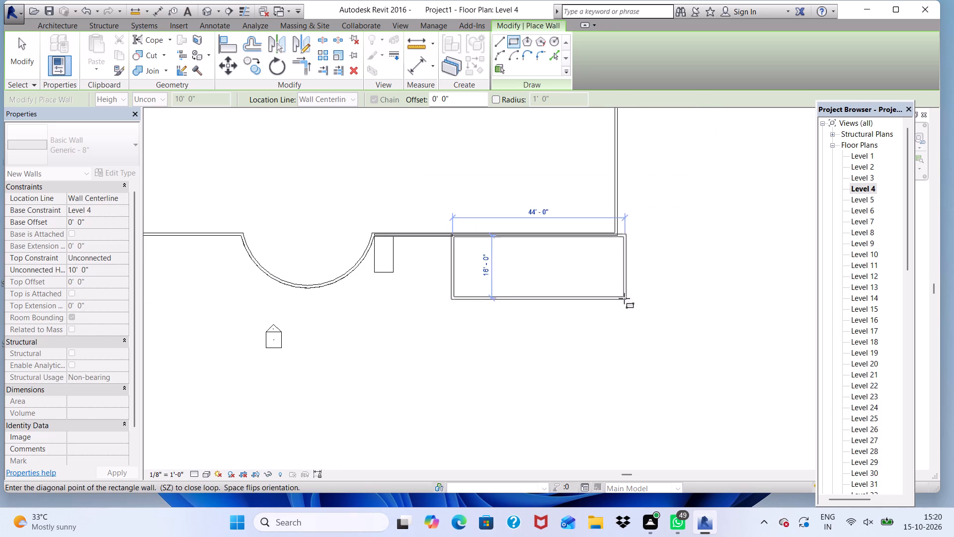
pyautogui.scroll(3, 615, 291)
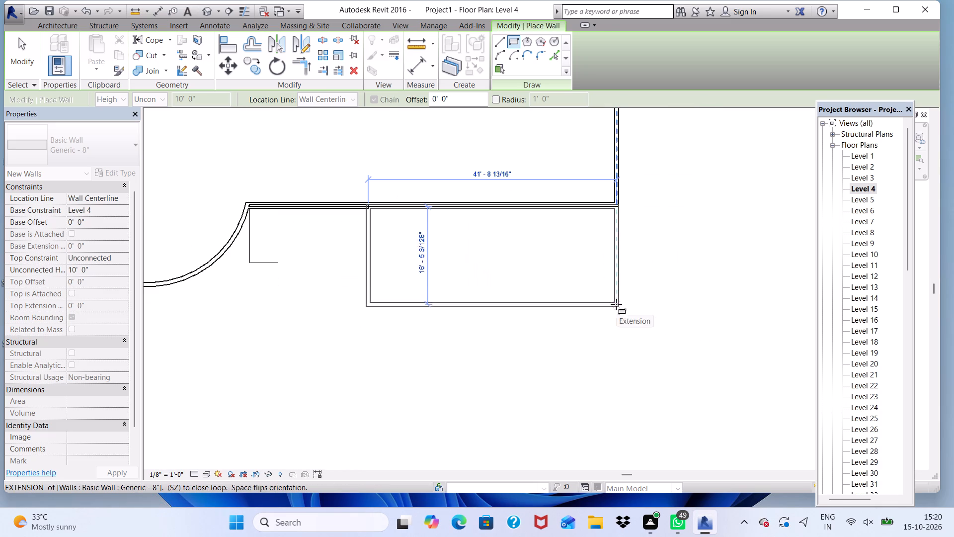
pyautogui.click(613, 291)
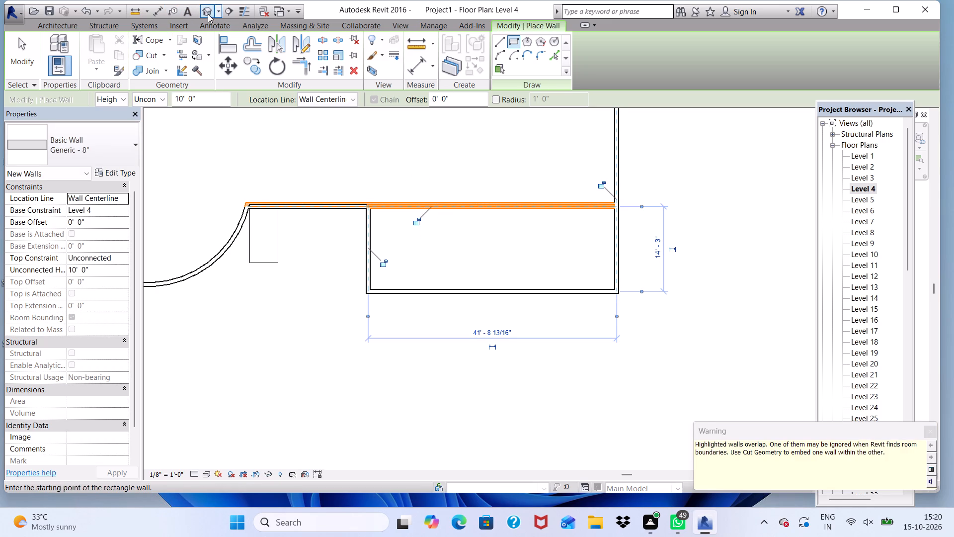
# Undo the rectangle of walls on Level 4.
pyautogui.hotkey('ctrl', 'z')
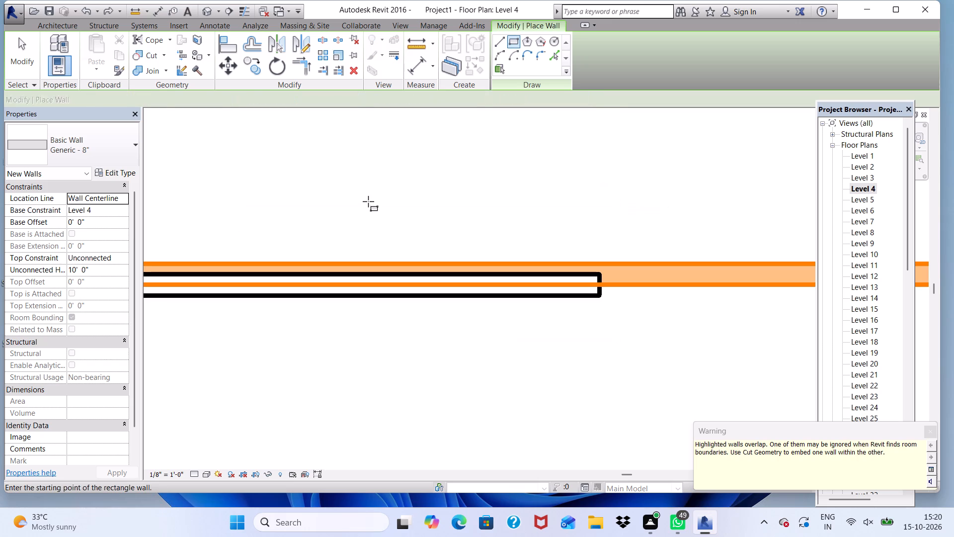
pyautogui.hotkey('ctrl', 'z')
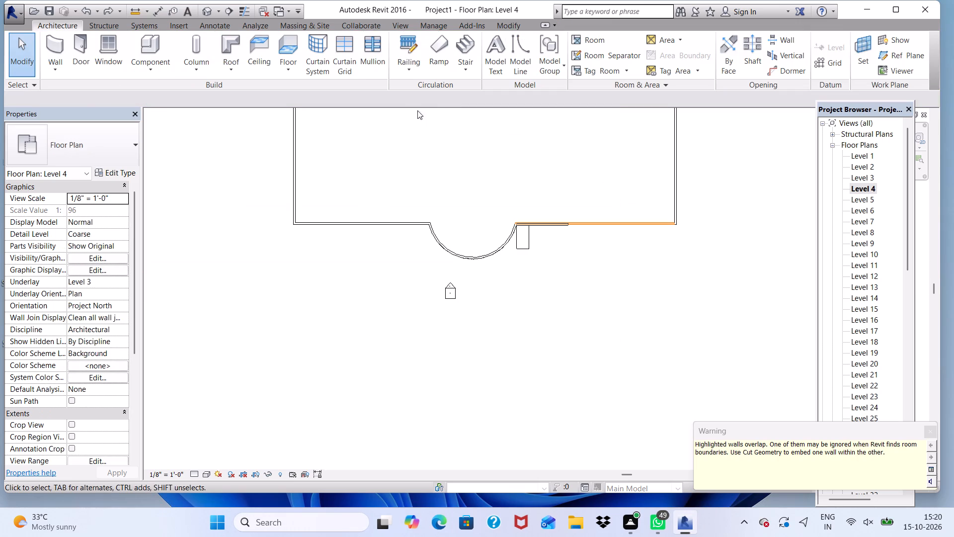
# Create a rectangular Generic - 12" floor on Level 4, about 42' by 15'-4", from the short wall's end to the tower's outer side face.
pyautogui.click(283, 50)
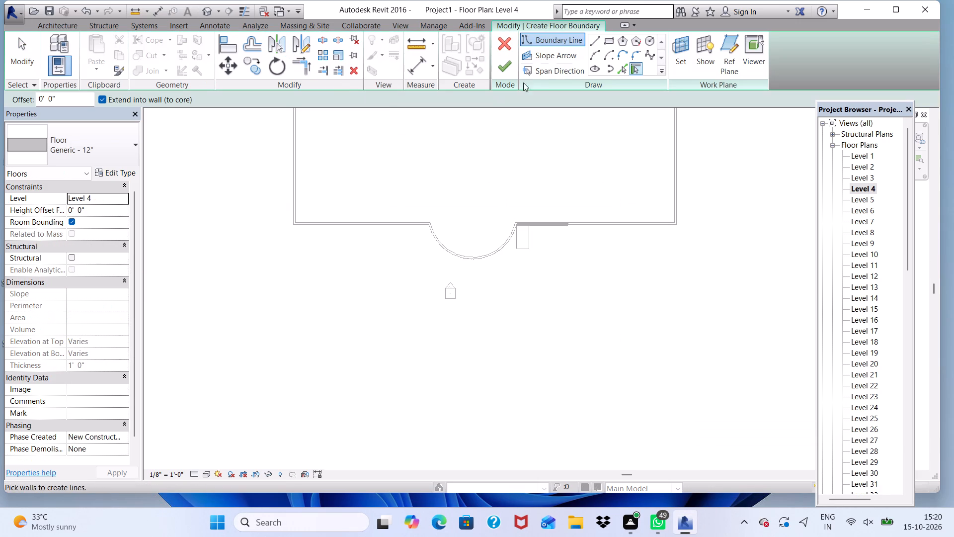
pyautogui.click(607, 38)
pyautogui.scroll(7, 582, 218)
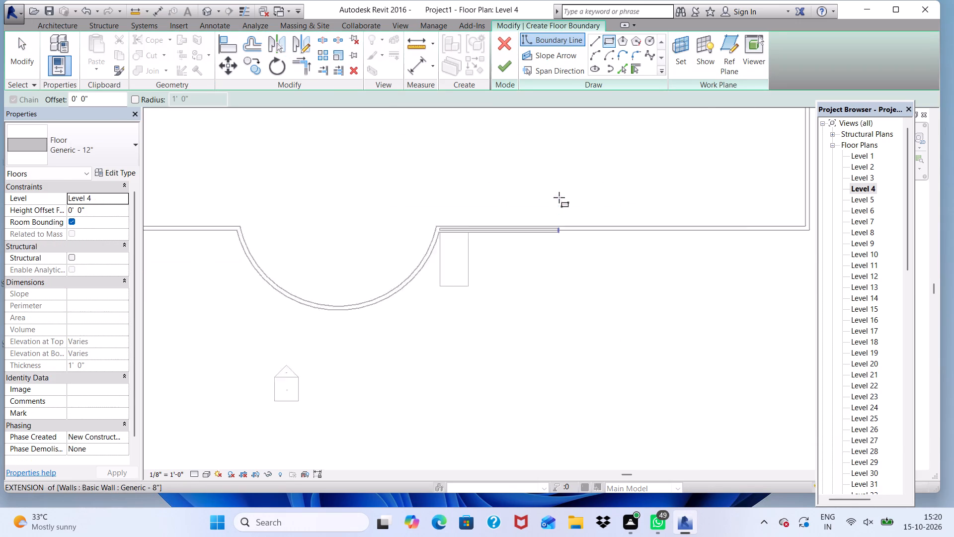
pyautogui.scroll(2, 559, 197)
pyautogui.scroll(10, 546, 257)
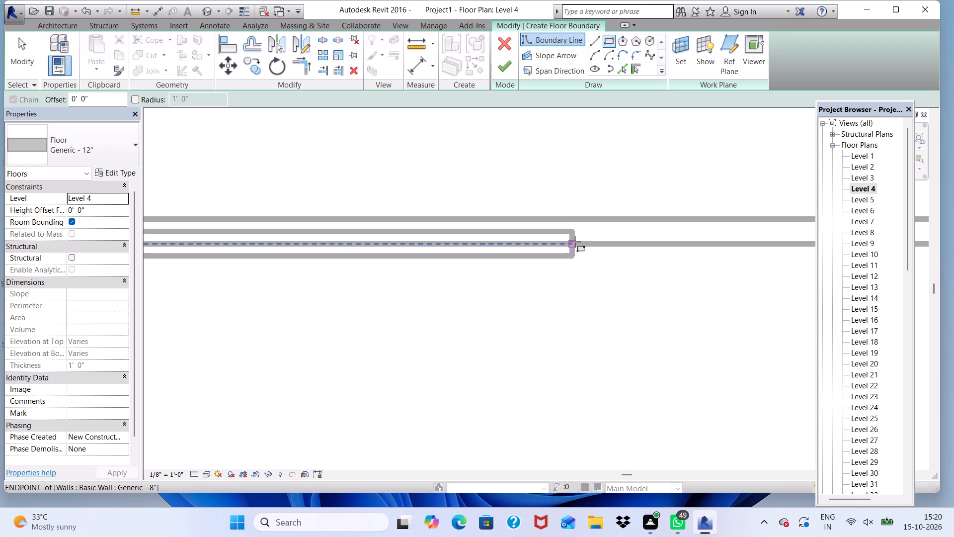
pyautogui.click(575, 242)
pyautogui.scroll(-5, 558, 263)
pyautogui.scroll(-5, 423, 259)
pyautogui.scroll(-6, 521, 246)
pyautogui.scroll(6, 699, 321)
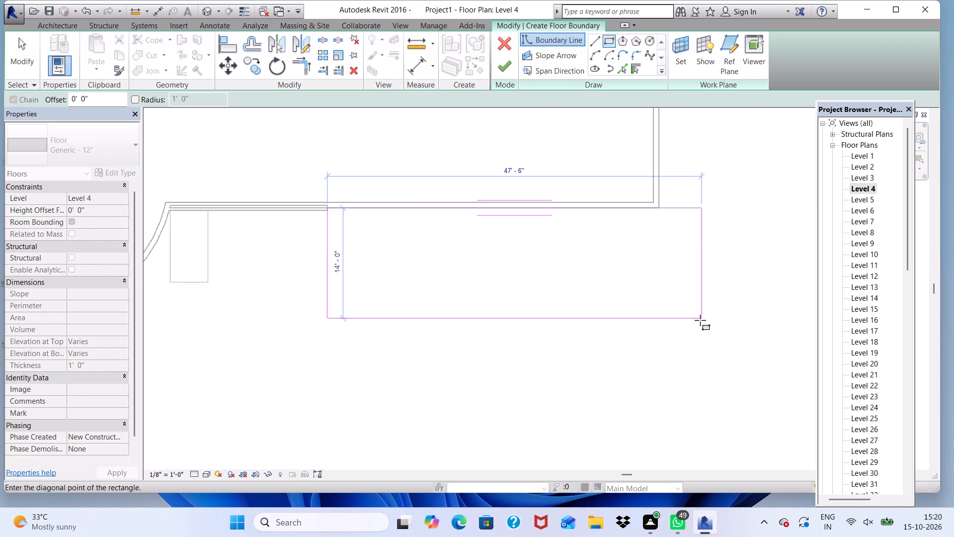
pyautogui.click(656, 330)
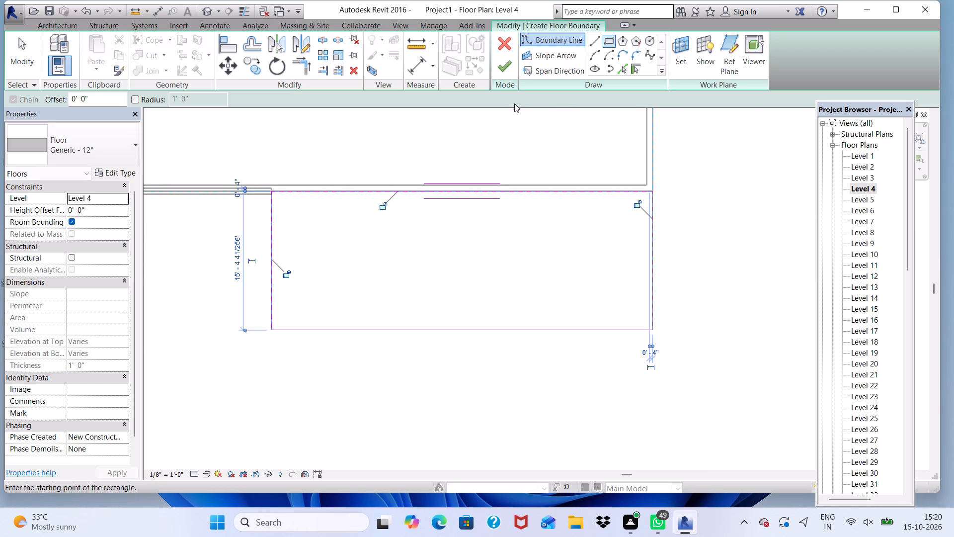
pyautogui.click(504, 71)
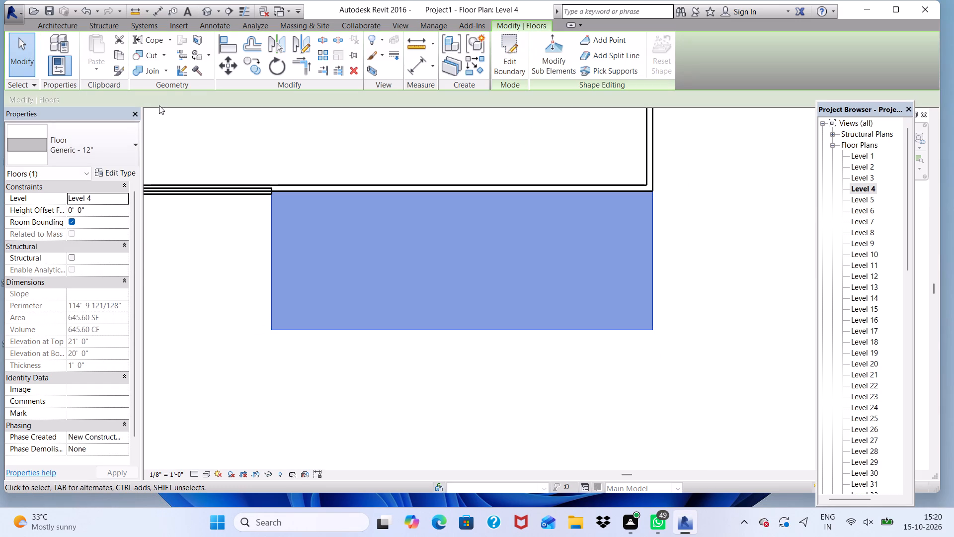
# Inspect the new projecting floor in 3D from below, the side and the front, comparing its alignment with the Level 2 slab.
pyautogui.click(209, 10)
pyautogui.scroll(-3, 369, 220)
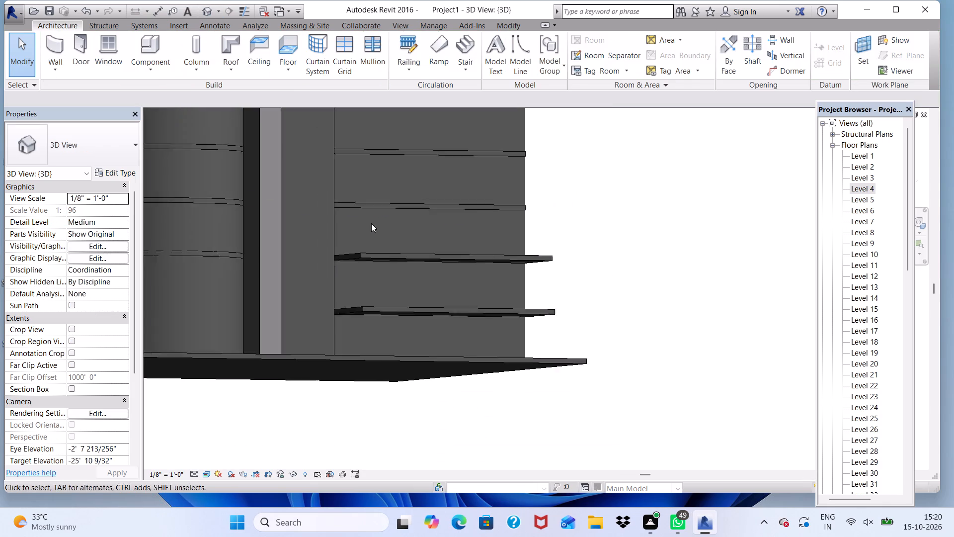
pyautogui.scroll(-1, 371, 223)
pyautogui.scroll(14, 386, 248)
pyautogui.scroll(-10, 367, 213)
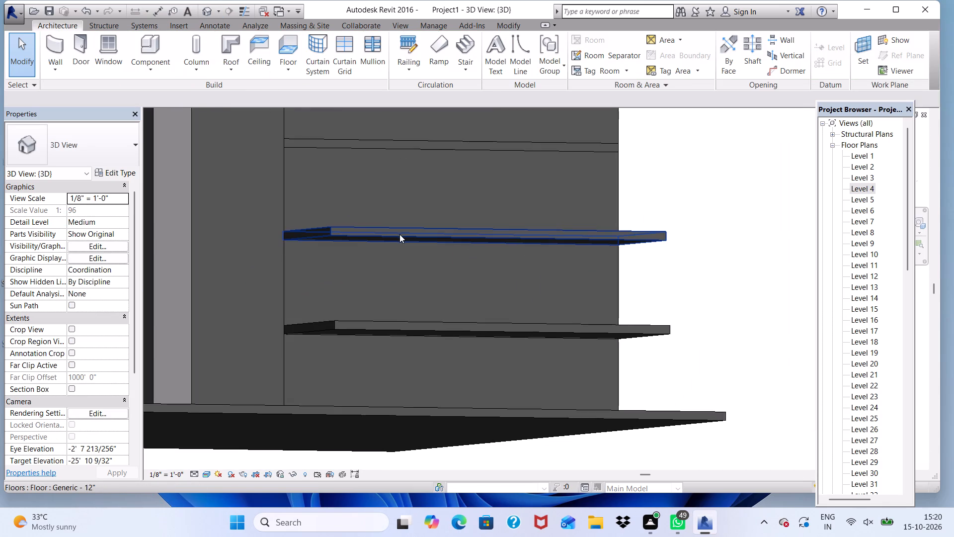
pyautogui.keyDown('shift'); pyautogui.moveTo(399, 234); pyautogui.dragTo(344, 245, button='middle'); pyautogui.keyUp('shift')
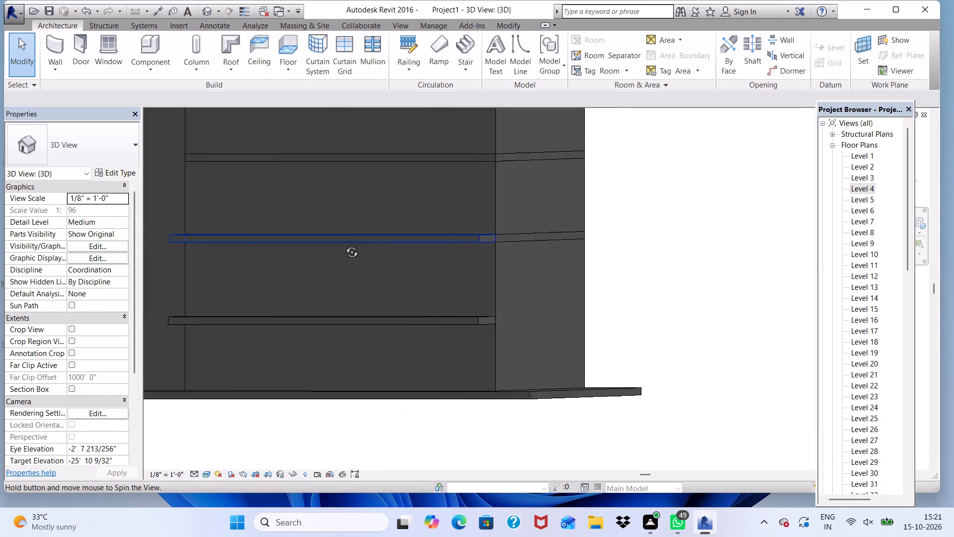
pyautogui.keyDown('shift'); pyautogui.moveTo(344, 245); pyautogui.dragTo(454, 233, button='middle'); pyautogui.keyUp('shift')
pyautogui.click(494, 210)
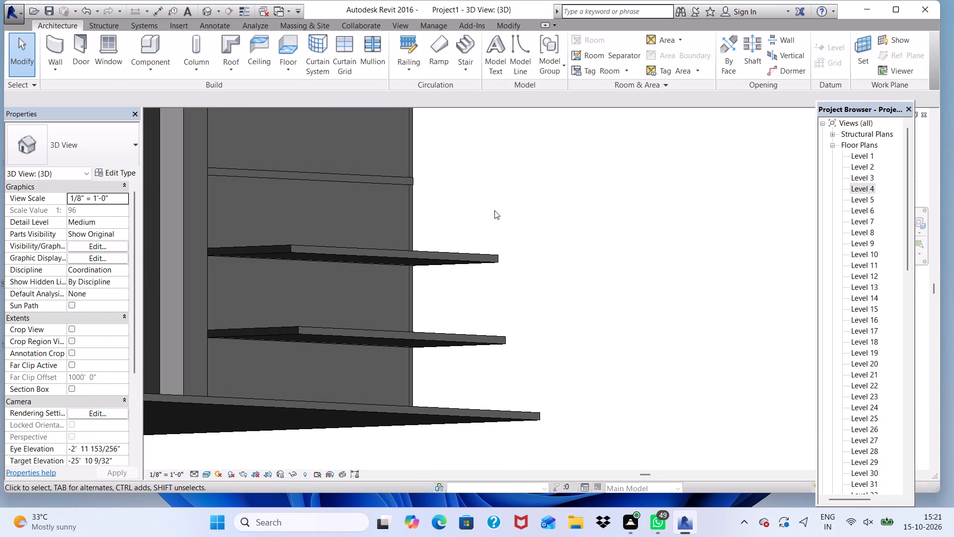
pyautogui.press('Escape')
pyautogui.scroll(1, 494, 210)
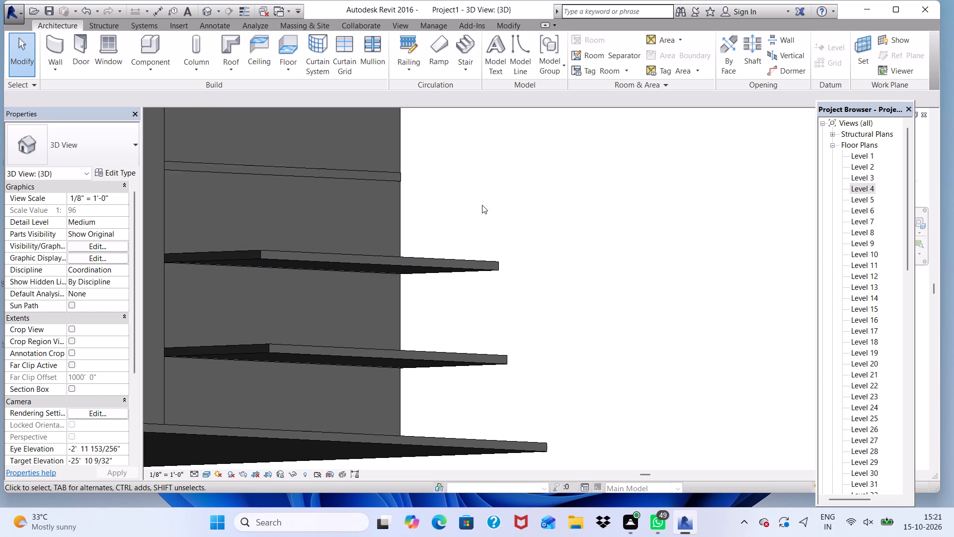
pyautogui.scroll(-6, 479, 205)
pyautogui.scroll(8, 450, 332)
pyautogui.scroll(-6, 419, 277)
pyautogui.moveTo(393, 239); pyautogui.dragTo(391, 315, button='middle')
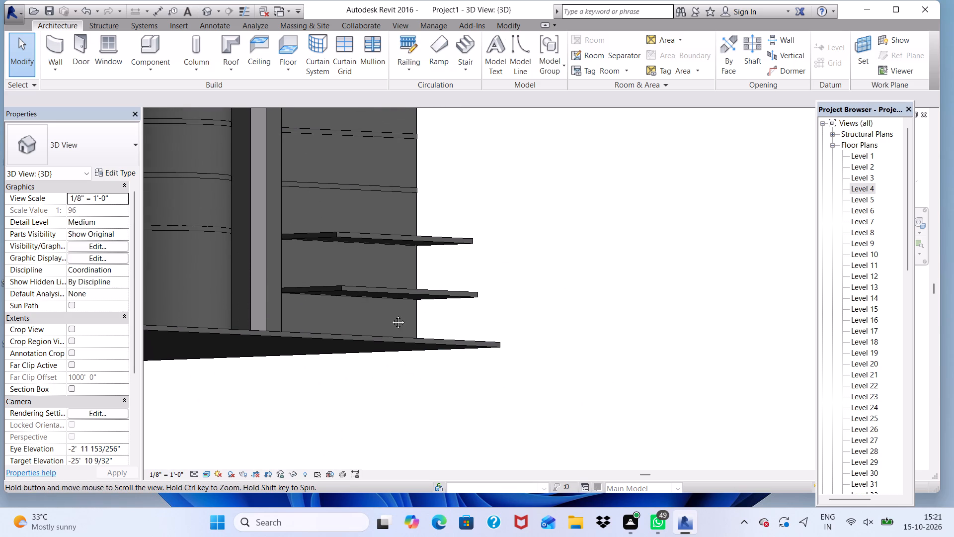
pyautogui.moveTo(391, 315); pyautogui.dragTo(390, 315, button='middle')
pyautogui.keyDown('shift'); pyautogui.moveTo(397, 329); pyautogui.dragTo(353, 424, button='middle'); pyautogui.keyUp('shift')
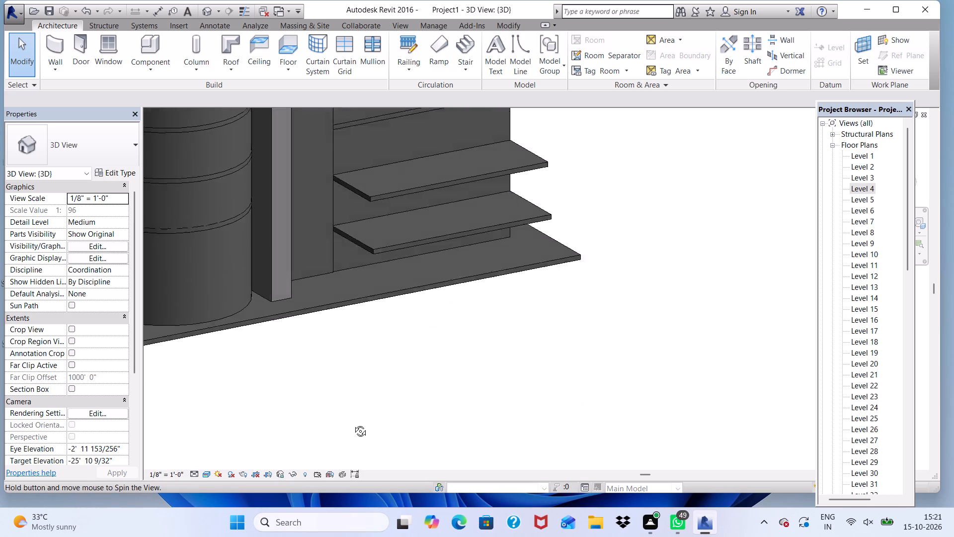
pyautogui.keyDown('shift'); pyautogui.moveTo(353, 424); pyautogui.dragTo(299, 407, button='middle'); pyautogui.keyUp('shift')
pyautogui.scroll(6, 307, 307)
pyautogui.scroll(2, 318, 349)
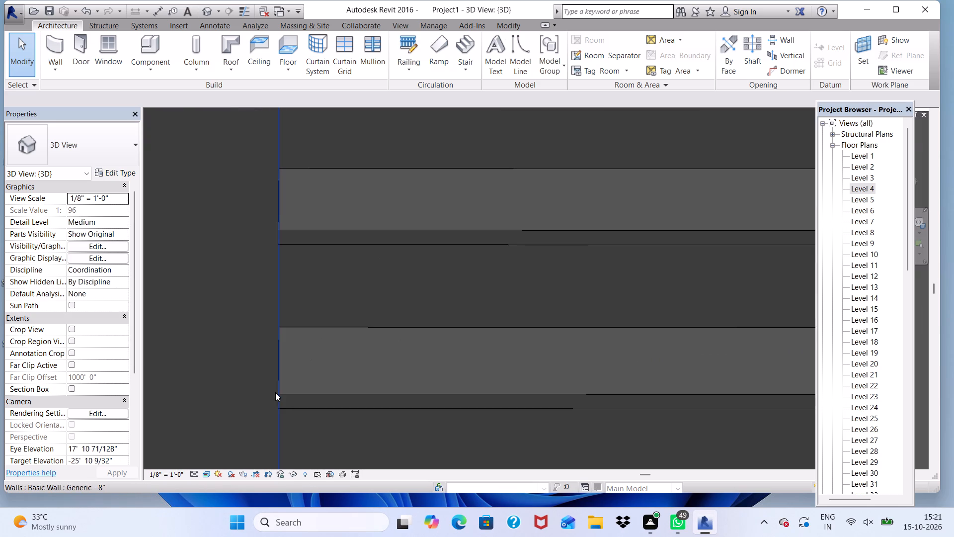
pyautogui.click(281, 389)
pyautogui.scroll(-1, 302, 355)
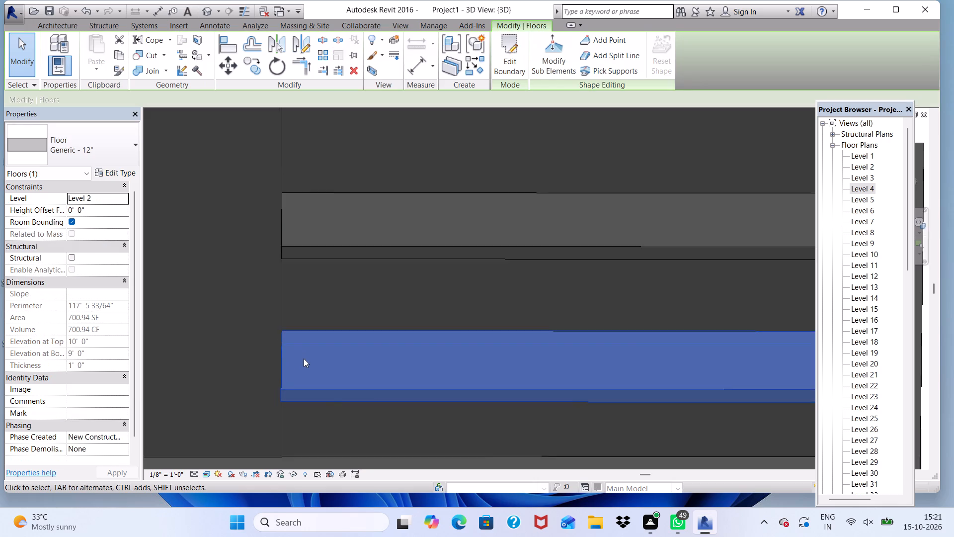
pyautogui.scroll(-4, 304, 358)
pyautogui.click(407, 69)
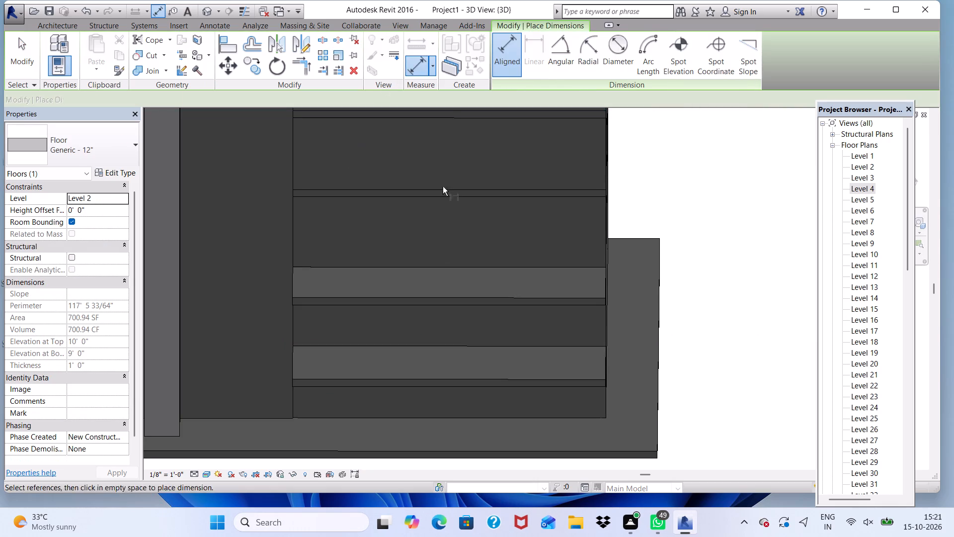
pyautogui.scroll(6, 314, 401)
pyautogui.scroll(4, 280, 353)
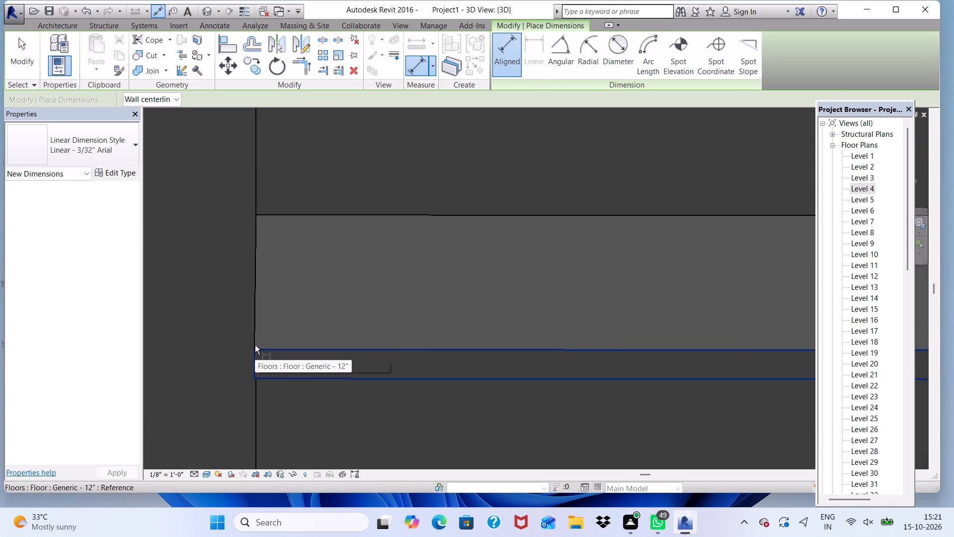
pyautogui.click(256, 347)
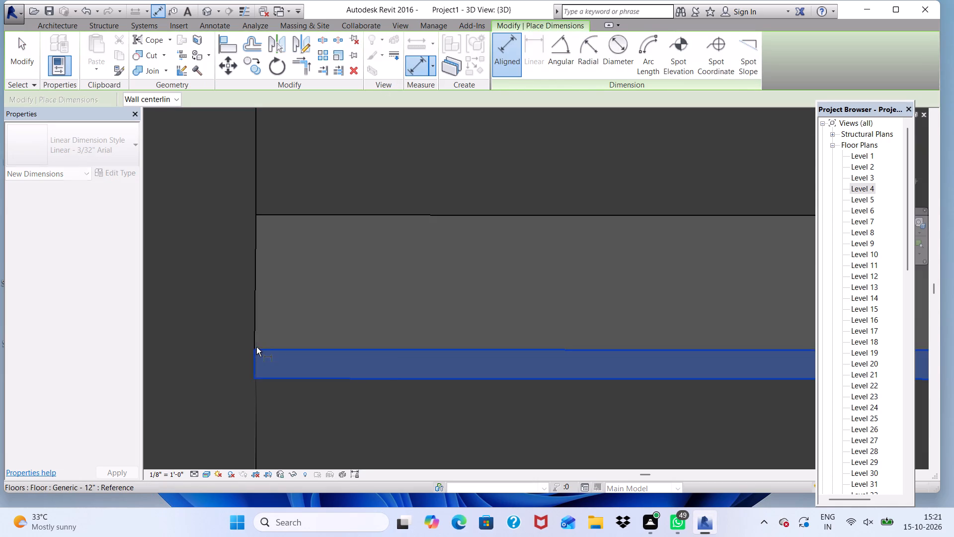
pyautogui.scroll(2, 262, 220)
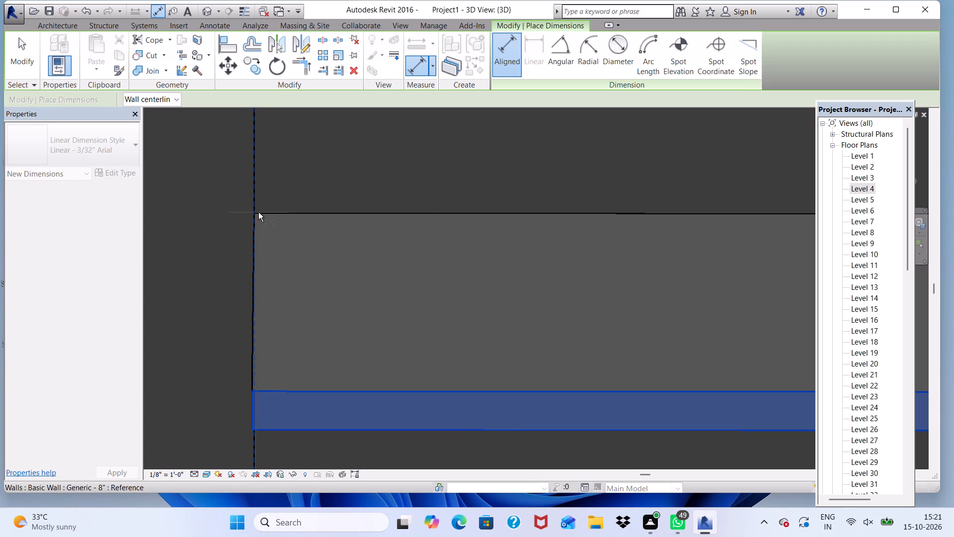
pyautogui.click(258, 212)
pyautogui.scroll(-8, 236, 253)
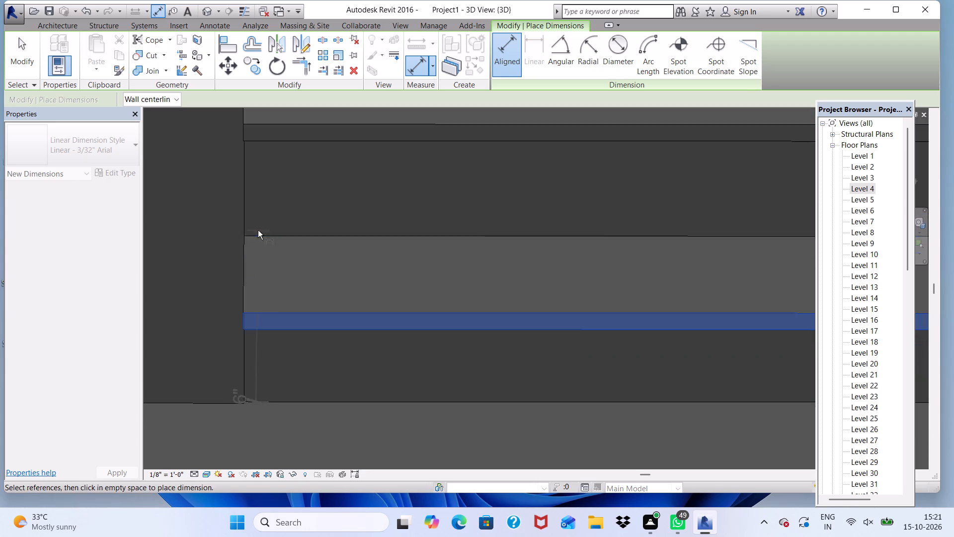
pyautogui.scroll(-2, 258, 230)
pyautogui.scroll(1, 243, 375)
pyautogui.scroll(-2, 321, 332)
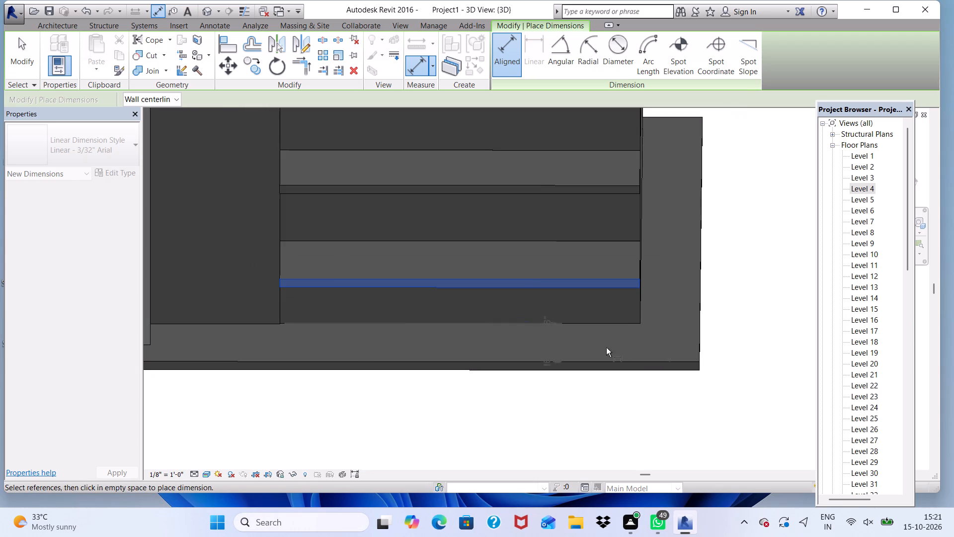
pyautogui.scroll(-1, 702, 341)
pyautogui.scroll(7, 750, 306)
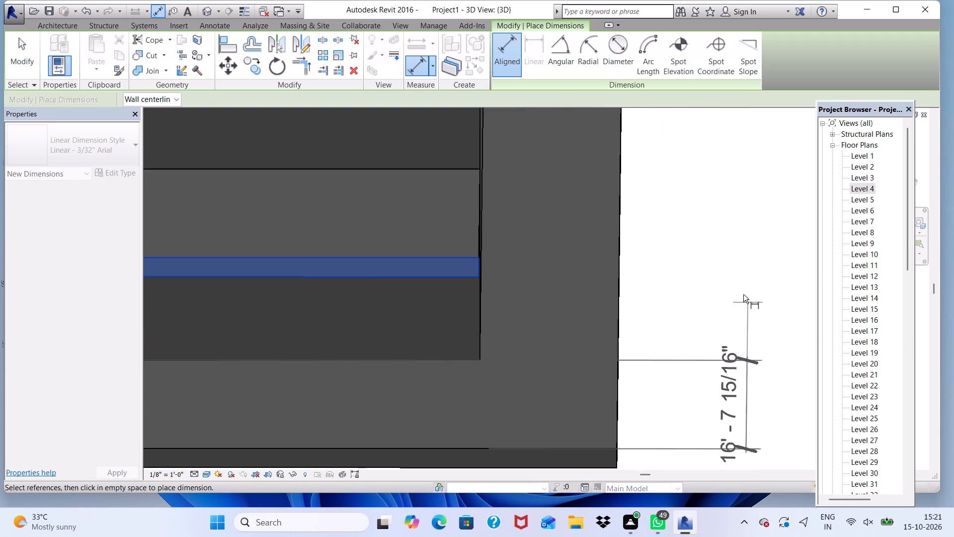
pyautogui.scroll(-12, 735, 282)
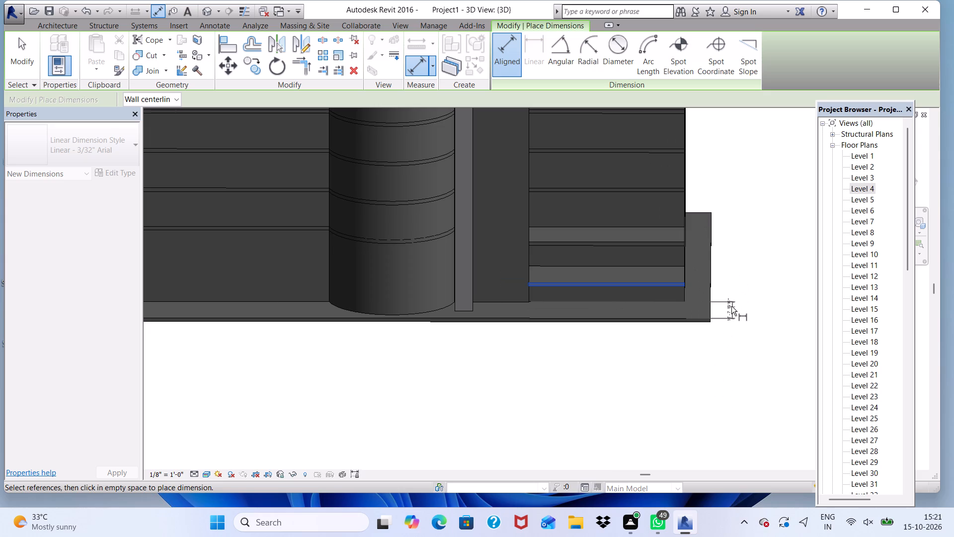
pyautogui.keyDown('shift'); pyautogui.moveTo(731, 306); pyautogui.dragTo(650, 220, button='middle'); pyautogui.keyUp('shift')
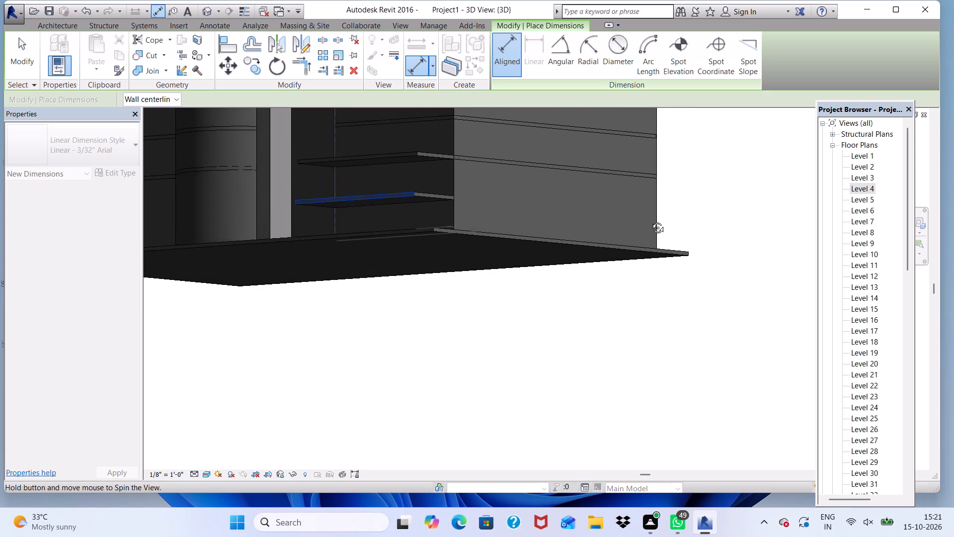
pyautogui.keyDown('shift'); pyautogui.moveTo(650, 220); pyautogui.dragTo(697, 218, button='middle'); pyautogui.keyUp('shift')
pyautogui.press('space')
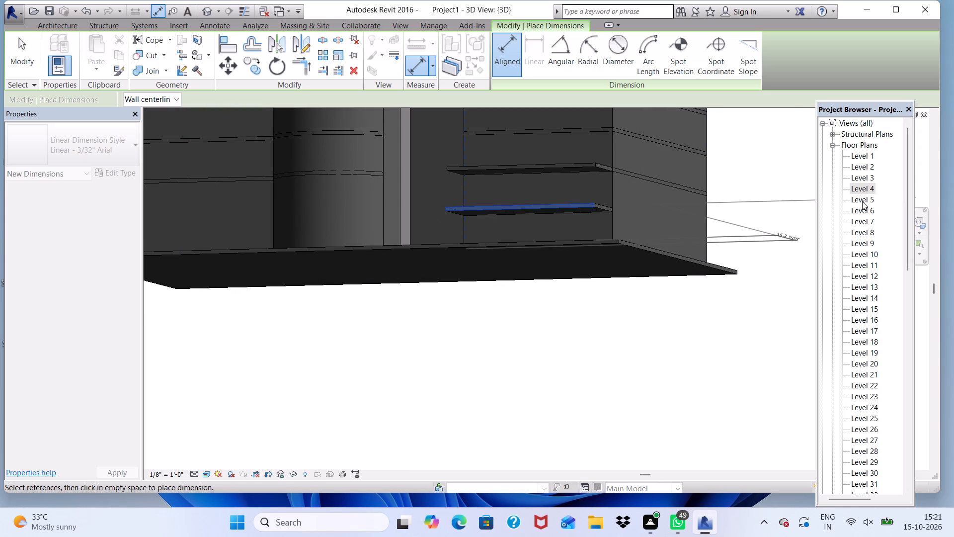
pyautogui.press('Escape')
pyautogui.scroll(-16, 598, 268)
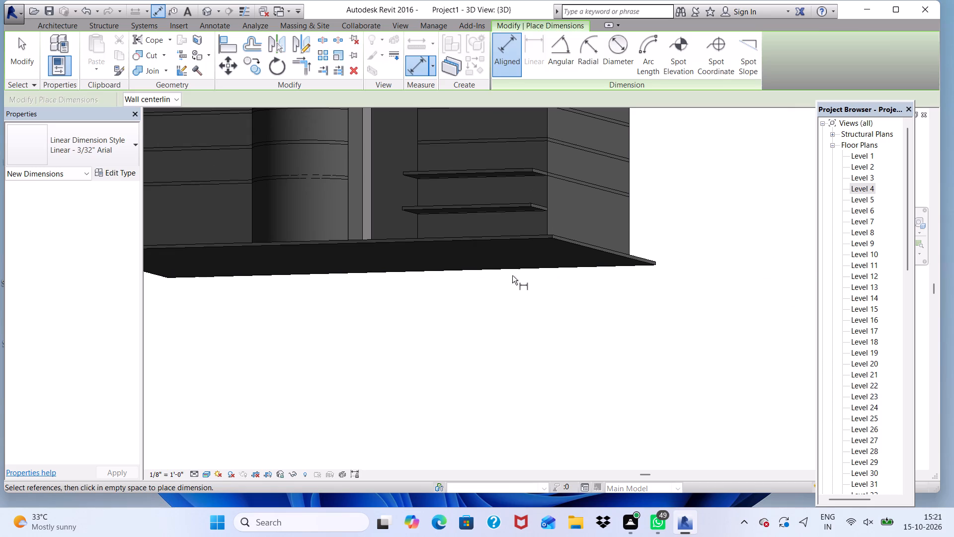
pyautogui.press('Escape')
# Create a rectangular Generic - 12" floor on Level 6, about 42' by 15'-2", from the short wall's end to the tower's outer side face.
pyautogui.doubleClick(860, 214)
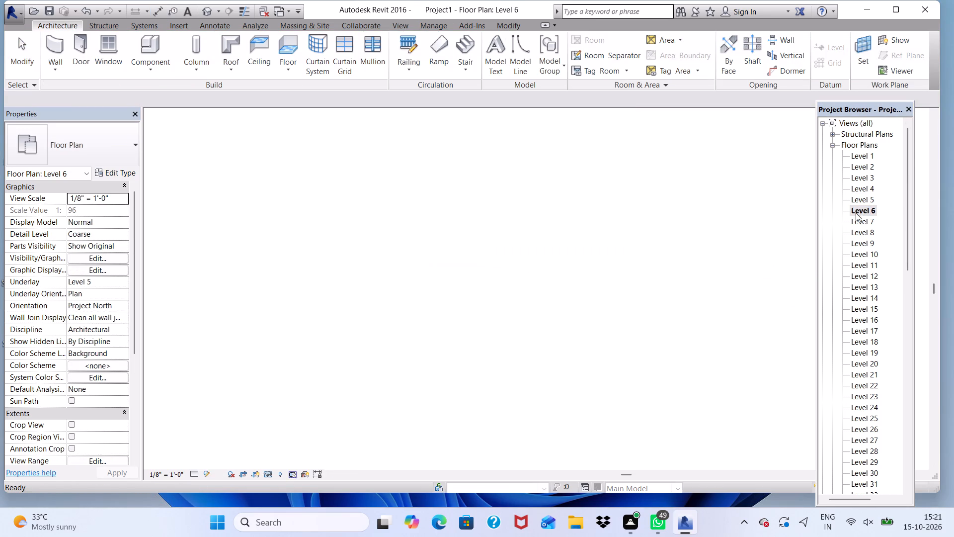
pyautogui.scroll(-17, 746, 258)
pyautogui.scroll(7, 518, 322)
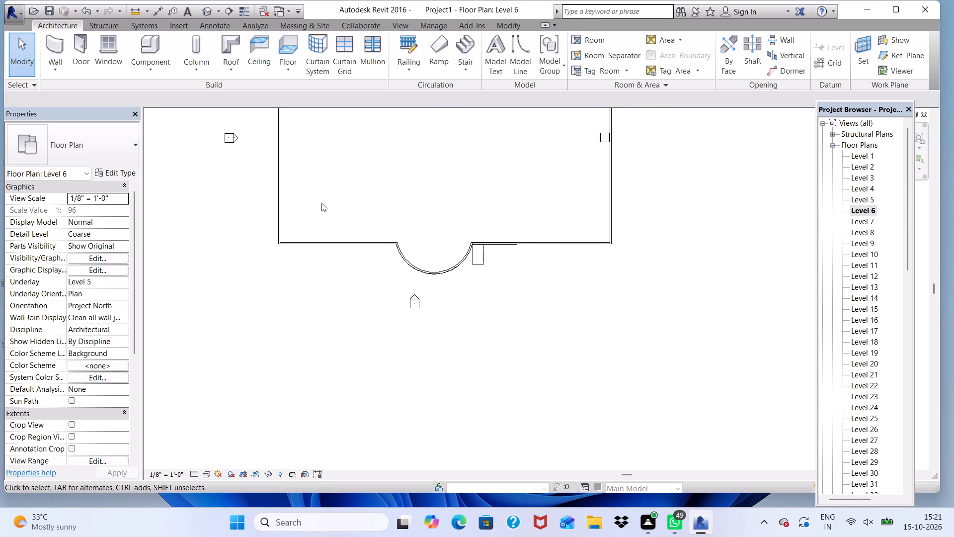
pyautogui.click(286, 56)
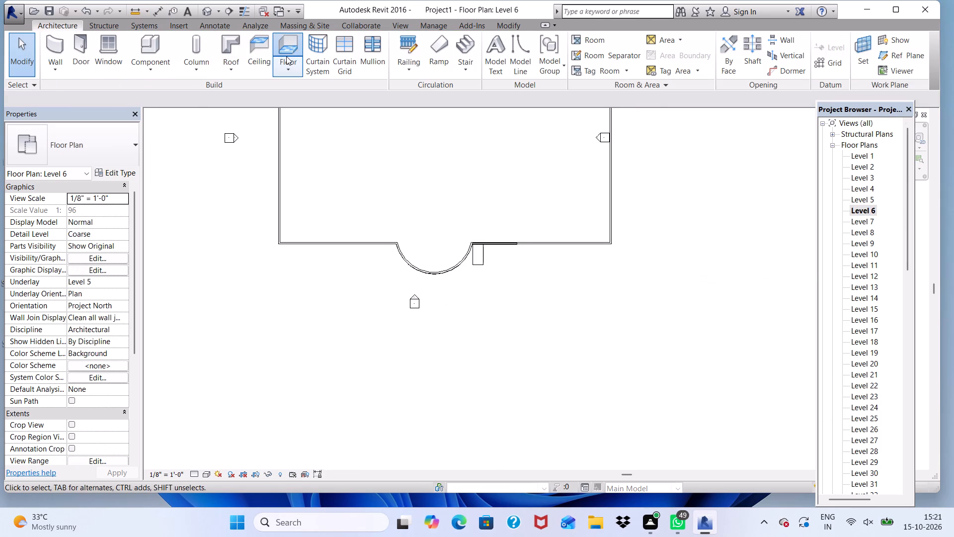
pyautogui.click(610, 36)
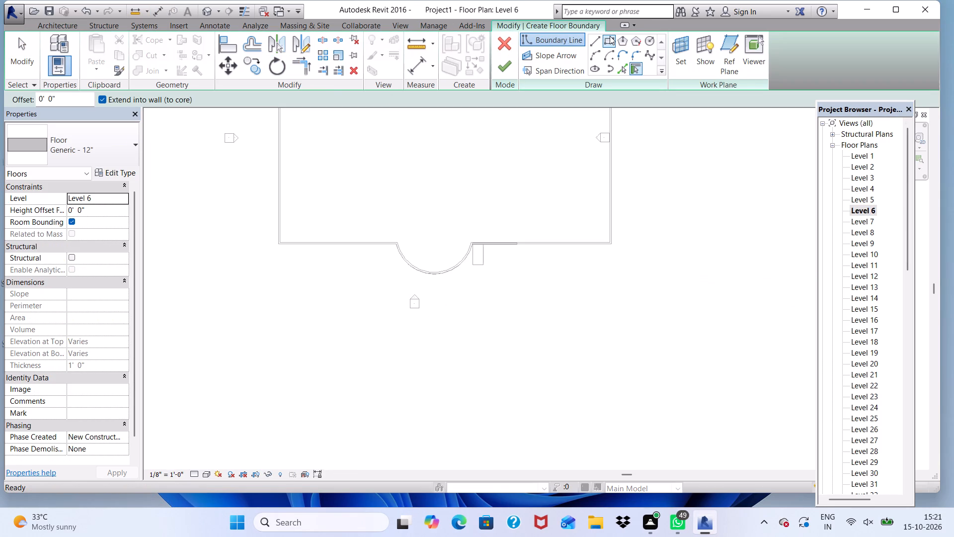
pyautogui.scroll(4, 514, 268)
pyautogui.scroll(11, 527, 224)
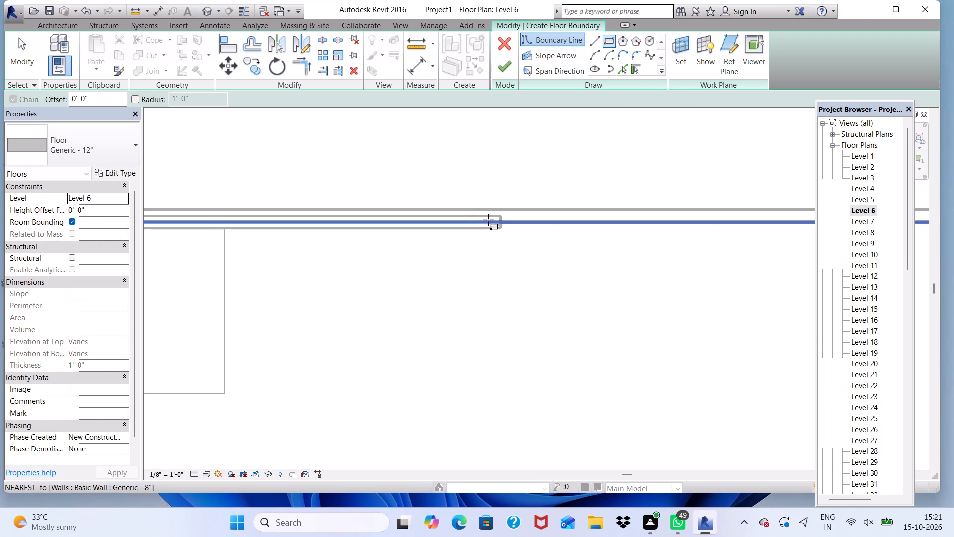
pyautogui.click(500, 220)
pyautogui.scroll(-10, 495, 253)
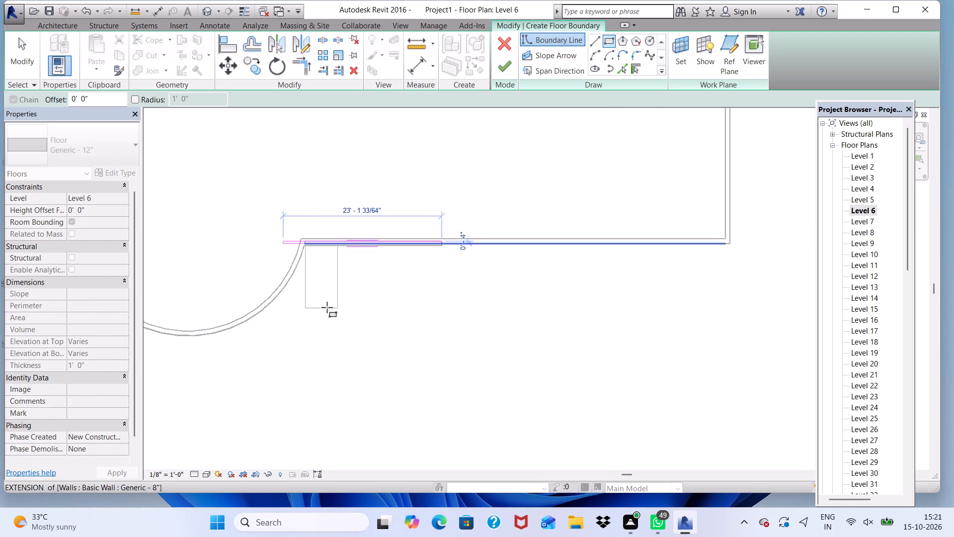
pyautogui.scroll(-8, 327, 307)
pyautogui.scroll(7, 392, 346)
pyautogui.scroll(3, 413, 209)
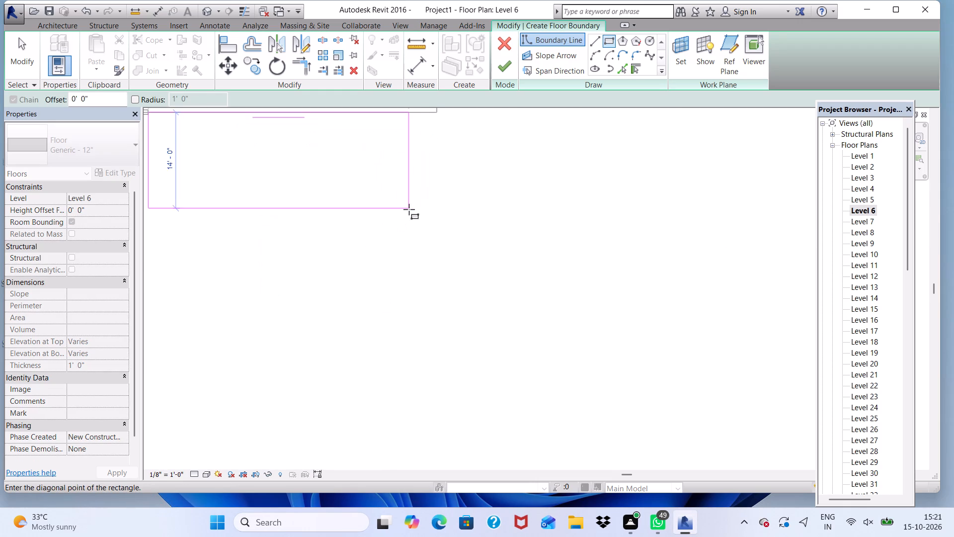
pyautogui.scroll(2, 409, 209)
pyautogui.scroll(-3, 424, 204)
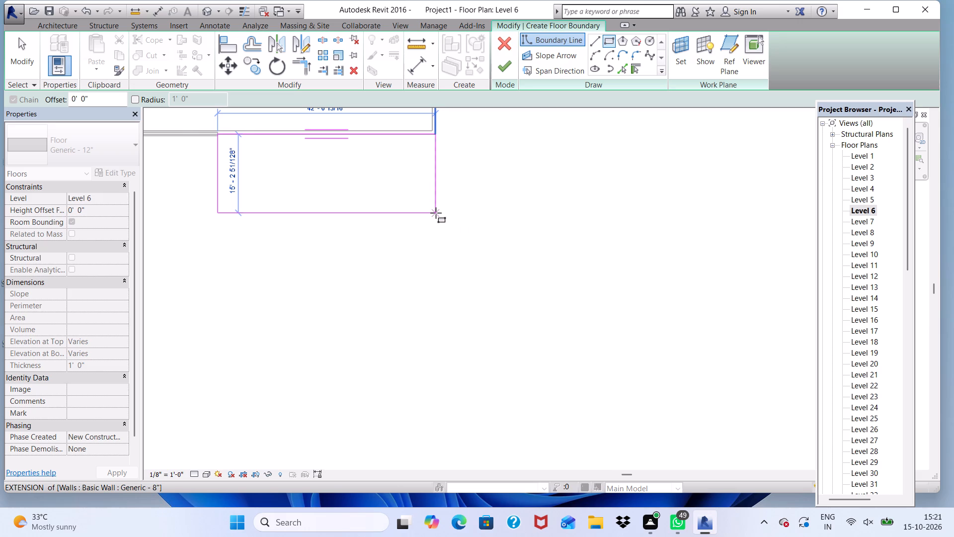
pyautogui.click(436, 213)
pyautogui.click(497, 65)
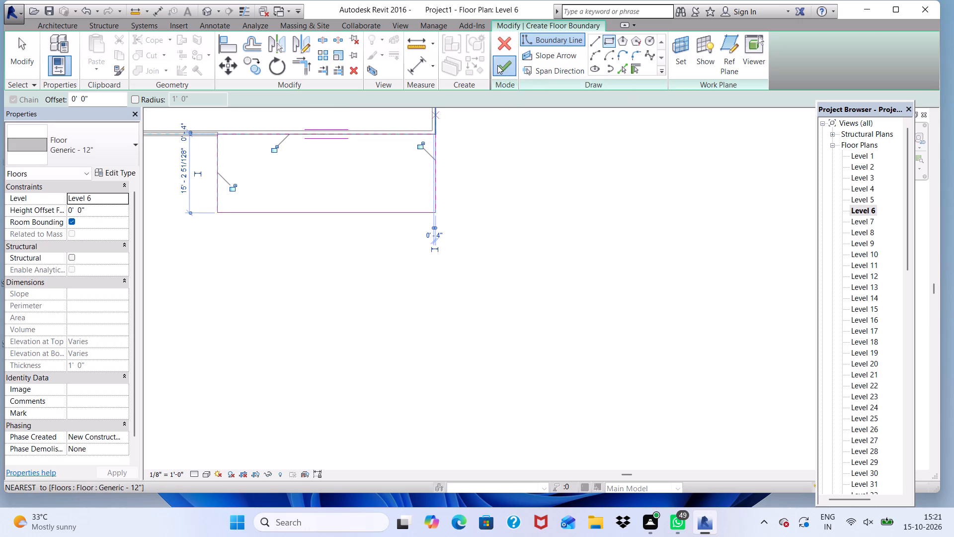
pyautogui.scroll(-11, 540, 123)
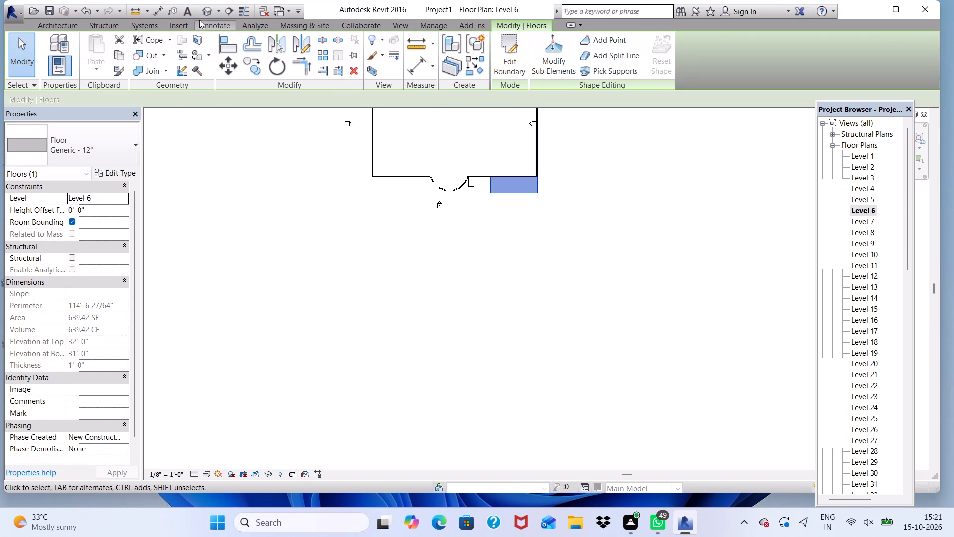
pyautogui.doubleClick(207, 8)
pyautogui.scroll(-3, 375, 191)
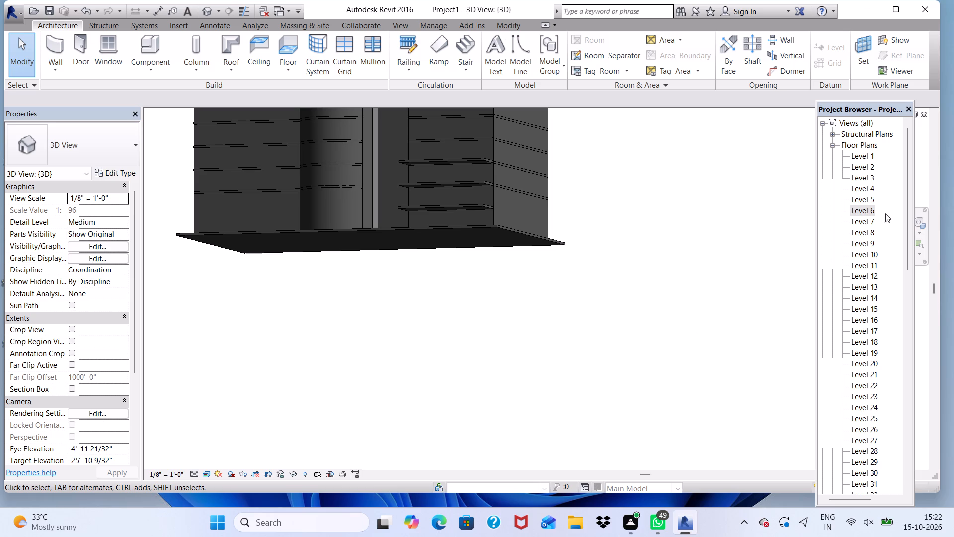
# Create a rectangular Generic - 12" floor on Level 8, about 41'-5" by 15'-1", from the short wall's end to the tower's side wall.
pyautogui.doubleClick(872, 238)
pyautogui.doubleClick(872, 231)
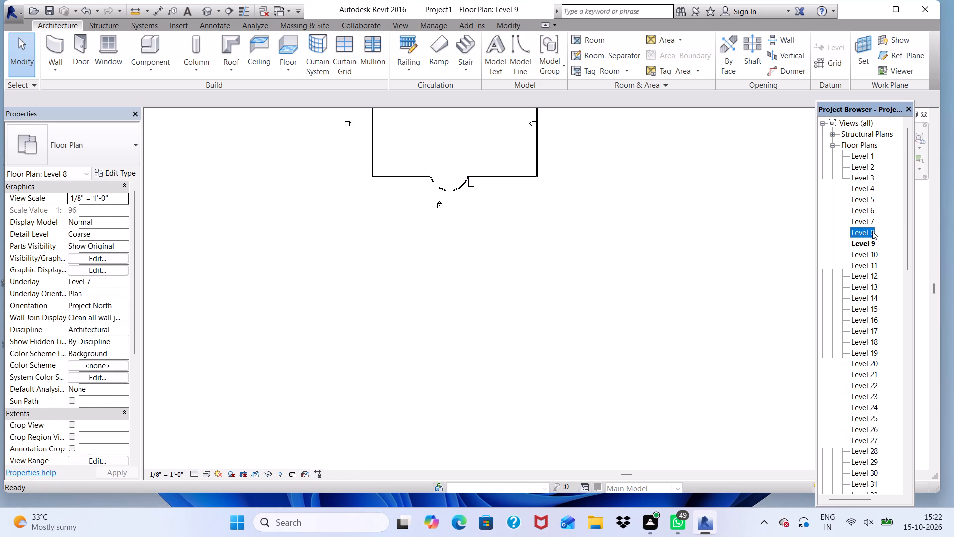
pyautogui.scroll(-4, 534, 216)
pyautogui.scroll(1, 483, 75)
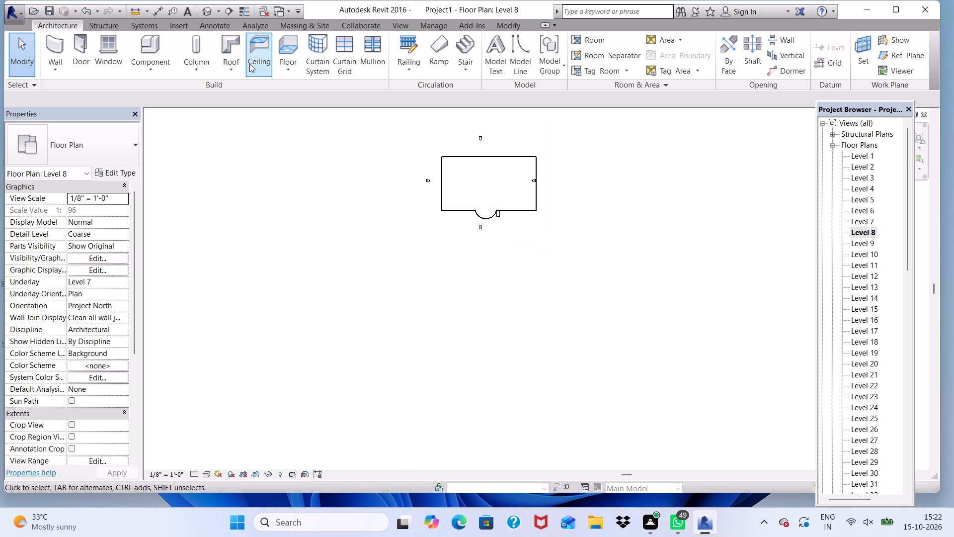
pyautogui.click(288, 68)
pyautogui.click(298, 88)
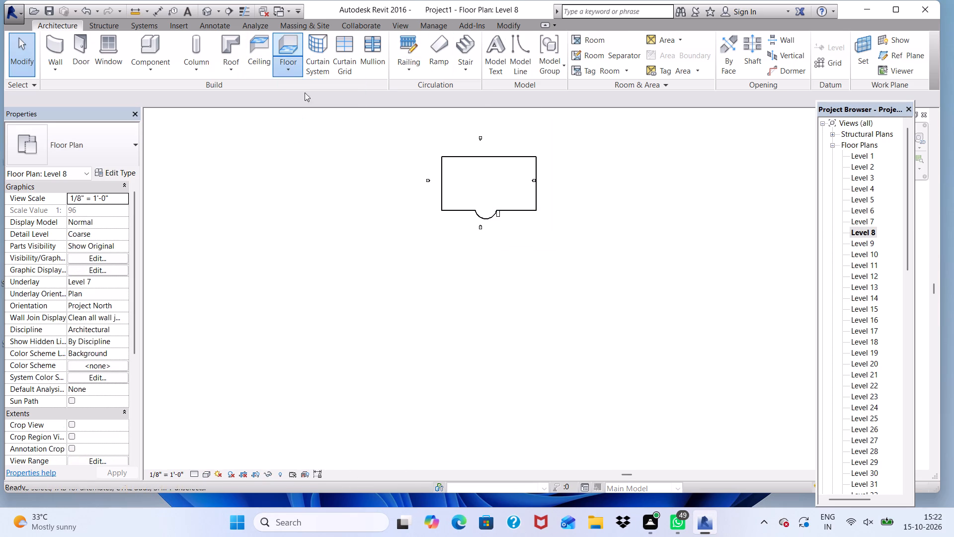
pyautogui.click(610, 33)
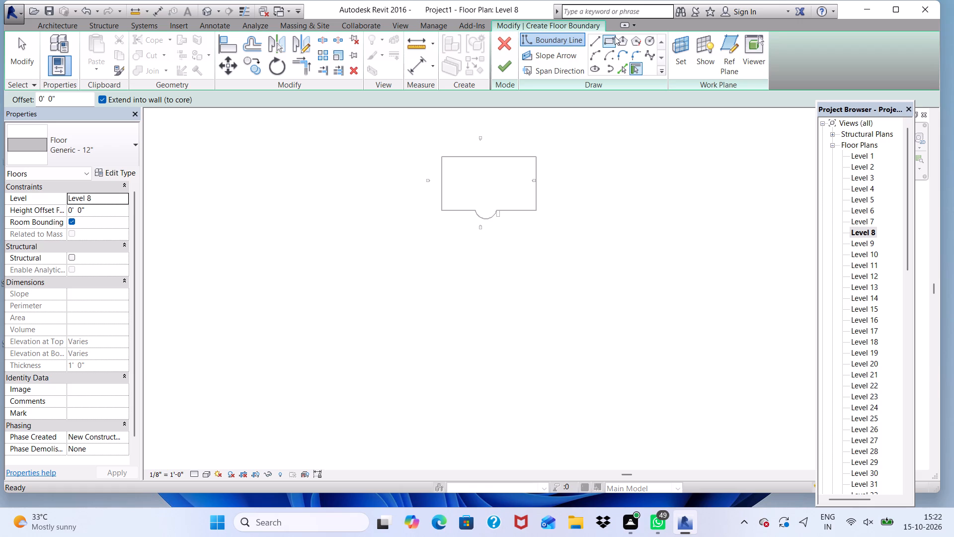
pyautogui.click(614, 36)
pyautogui.scroll(5, 517, 282)
pyautogui.scroll(10, 496, 128)
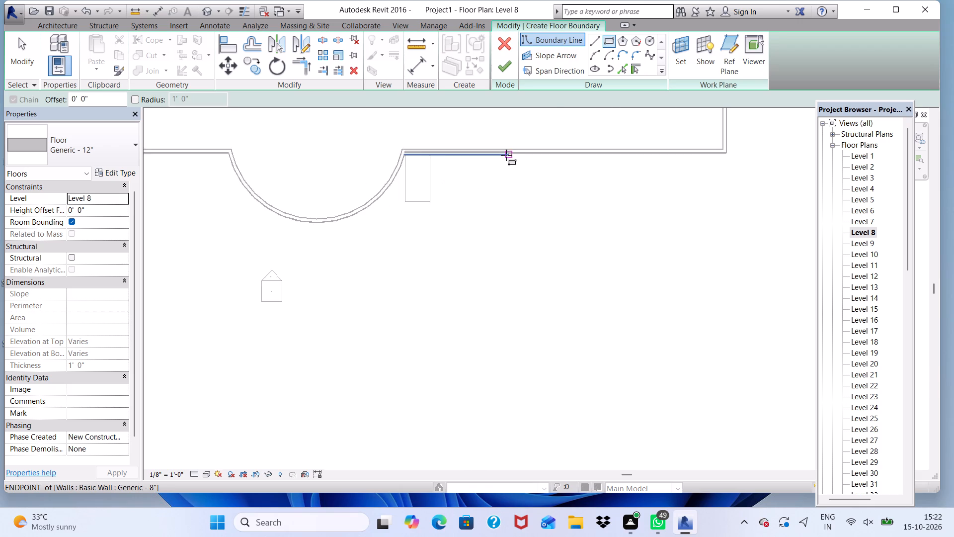
pyautogui.scroll(17, 506, 155)
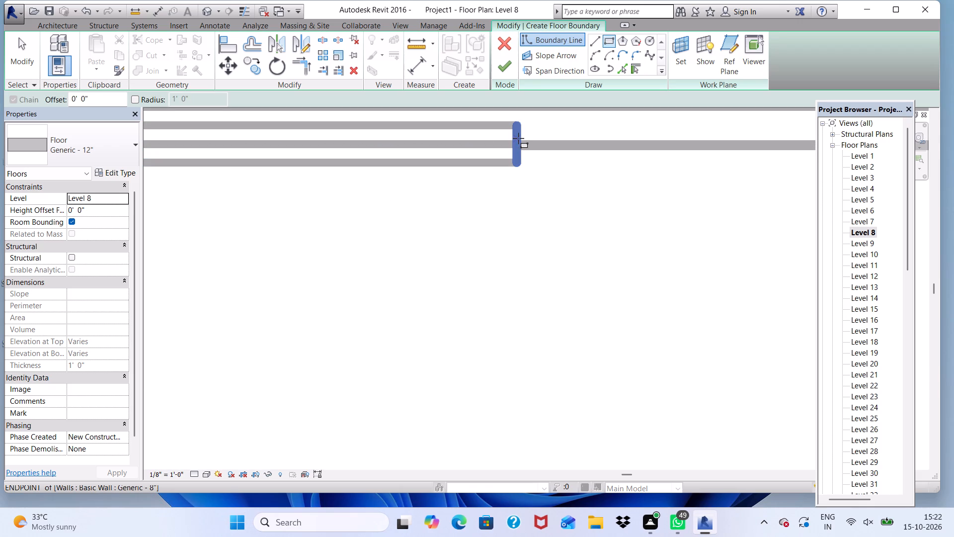
pyautogui.click(519, 140)
pyautogui.scroll(-5, 461, 328)
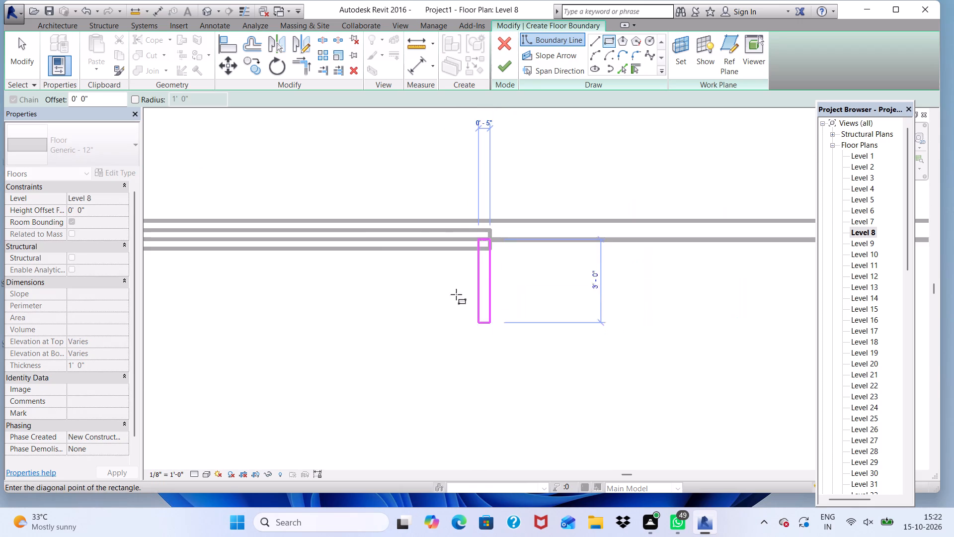
pyautogui.scroll(-11, 456, 294)
pyautogui.scroll(-5, 582, 244)
pyautogui.scroll(6, 673, 395)
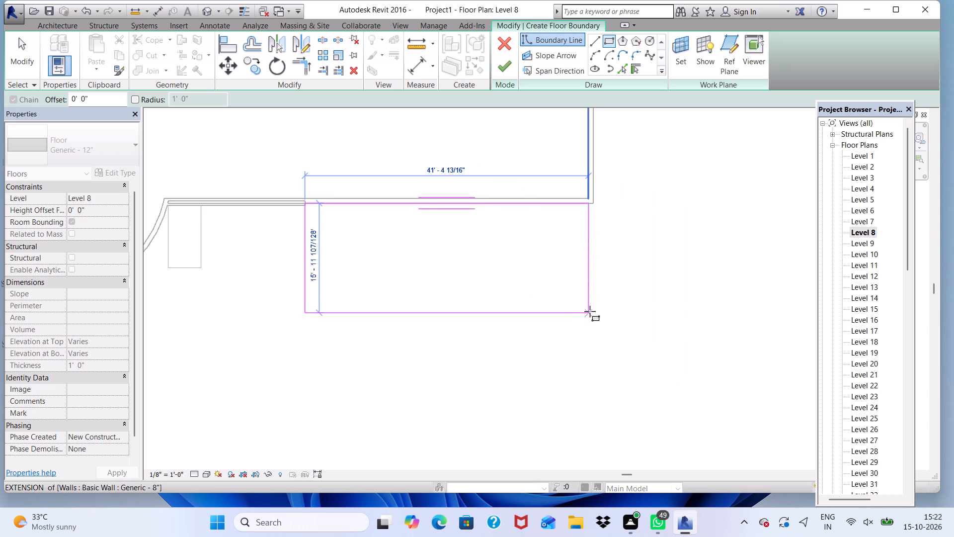
pyautogui.click(588, 307)
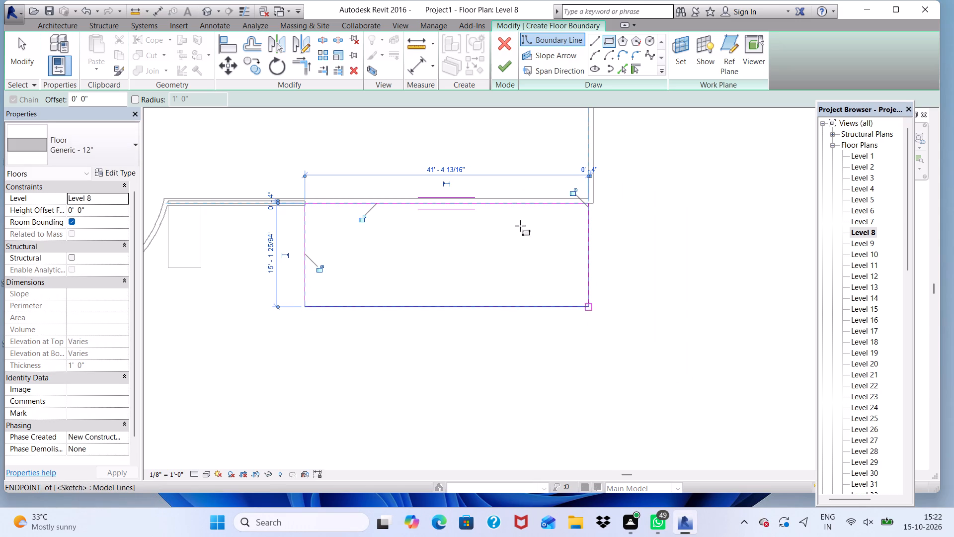
pyautogui.click(499, 64)
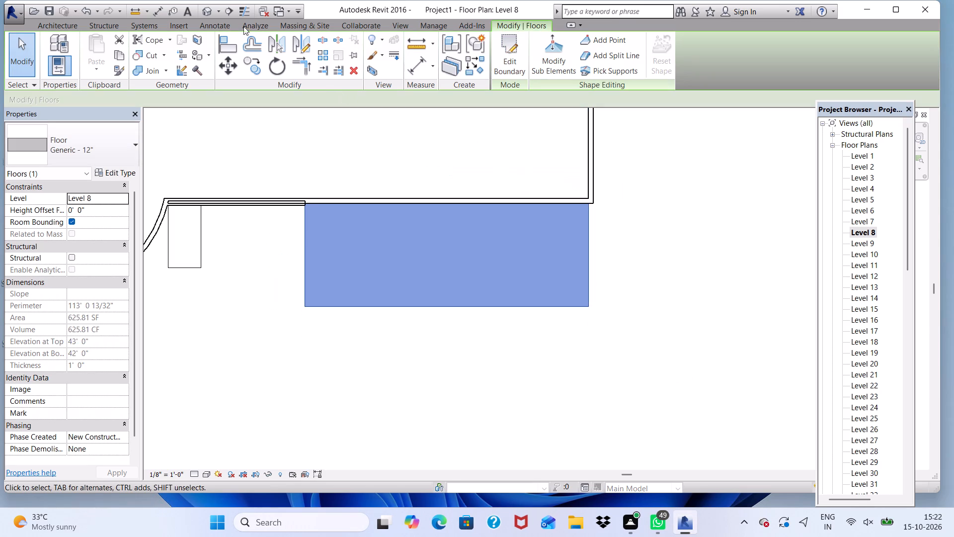
# Inspect the projecting floor slabs up to Level 8 in 3D from the front, side and below.
pyautogui.click(206, 6)
pyautogui.scroll(-2, 458, 230)
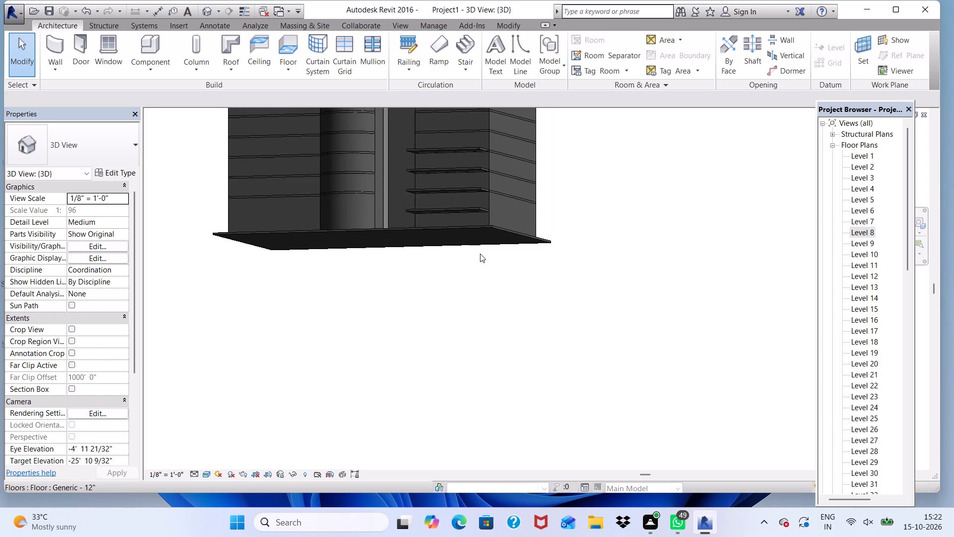
pyautogui.scroll(-1, 456, 284)
pyautogui.keyDown('shift'); pyautogui.moveTo(429, 255); pyautogui.dragTo(591, 316, button='middle'); pyautogui.keyUp('shift')
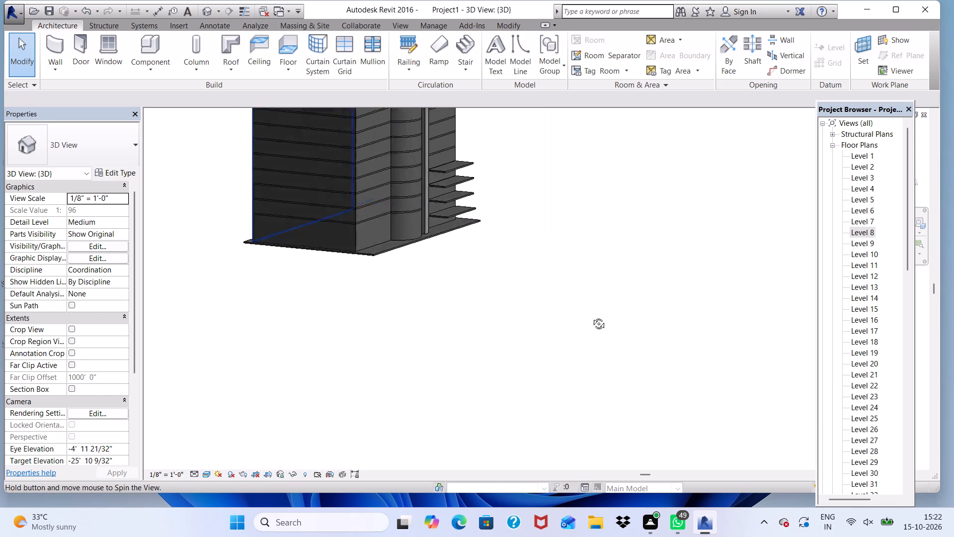
pyautogui.keyDown('shift'); pyautogui.moveTo(591, 316); pyautogui.dragTo(444, 180, button='middle'); pyautogui.keyUp('shift')
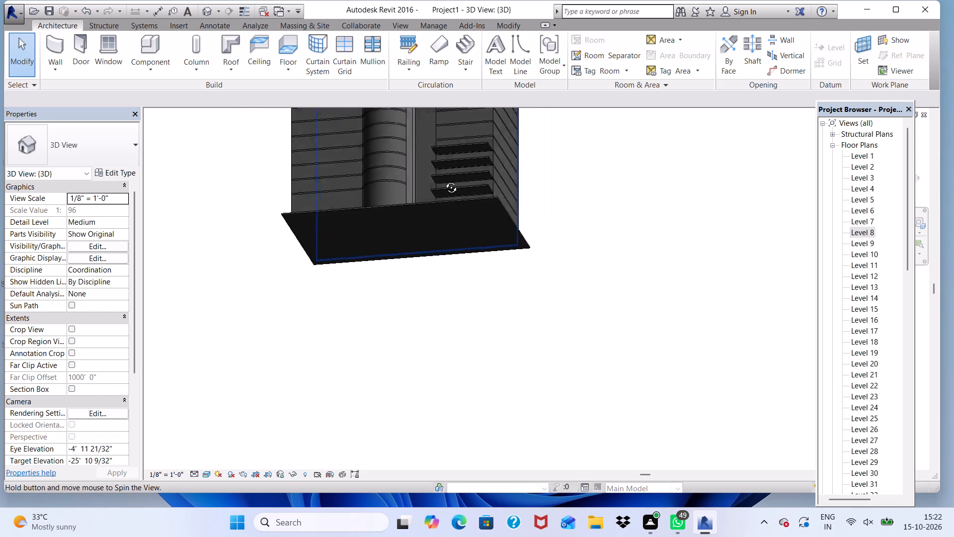
pyautogui.keyDown('shift'); pyautogui.moveTo(444, 180); pyautogui.dragTo(445, 179, button='middle'); pyautogui.keyUp('shift')
pyautogui.scroll(8, 451, 196)
pyautogui.scroll(-3, 446, 221)
pyautogui.moveTo(458, 246); pyautogui.dragTo(481, 166, button='middle')
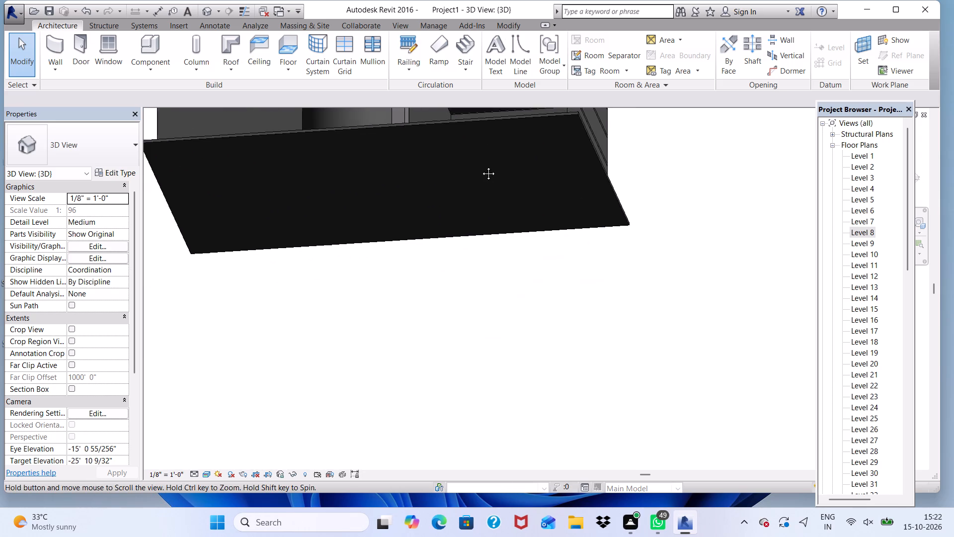
pyautogui.moveTo(481, 166); pyautogui.dragTo(517, 197, button='middle')
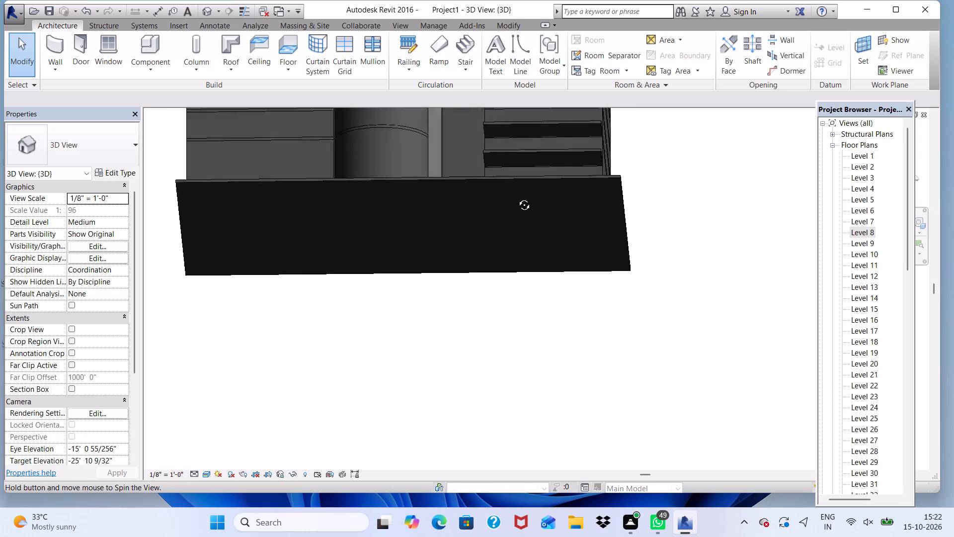
pyautogui.moveTo(517, 197); pyautogui.dragTo(532, 167, button='middle')
pyautogui.scroll(4, 939, 171)
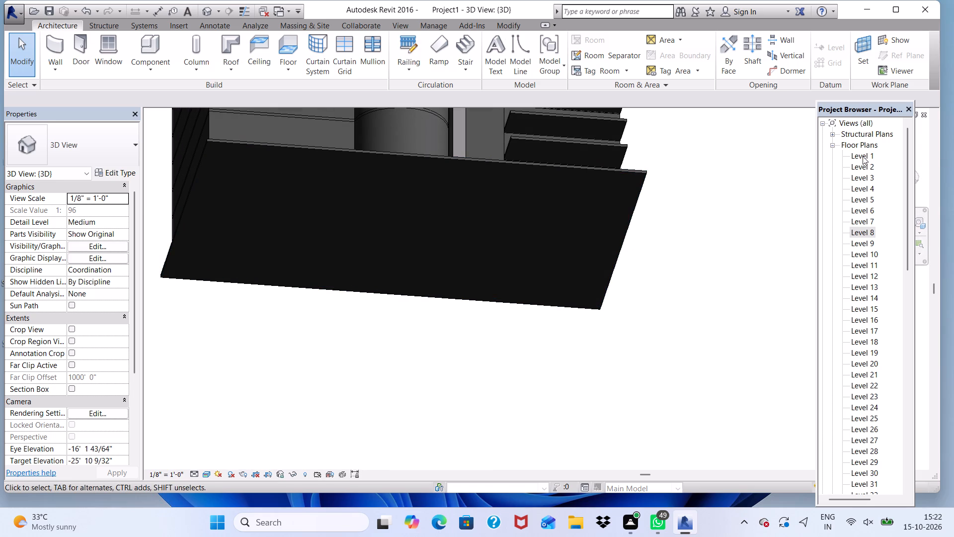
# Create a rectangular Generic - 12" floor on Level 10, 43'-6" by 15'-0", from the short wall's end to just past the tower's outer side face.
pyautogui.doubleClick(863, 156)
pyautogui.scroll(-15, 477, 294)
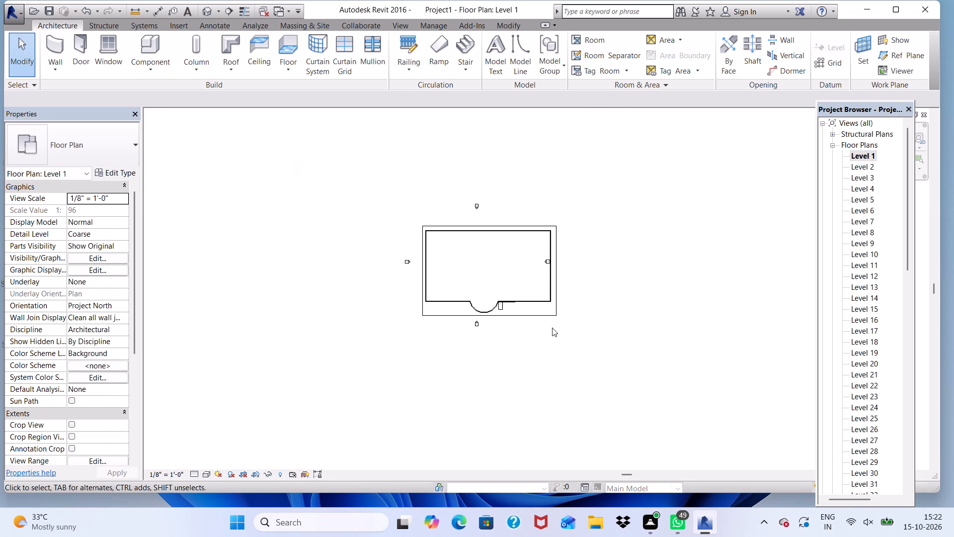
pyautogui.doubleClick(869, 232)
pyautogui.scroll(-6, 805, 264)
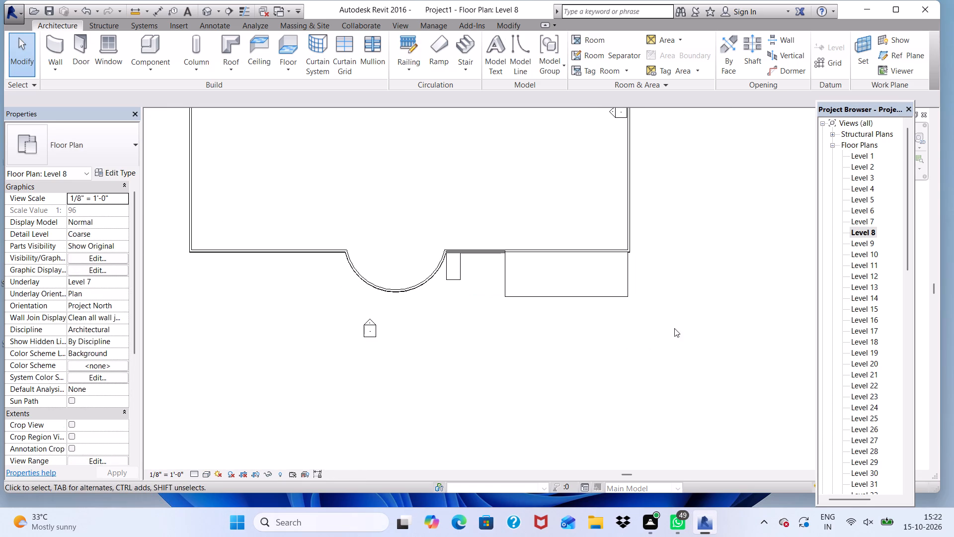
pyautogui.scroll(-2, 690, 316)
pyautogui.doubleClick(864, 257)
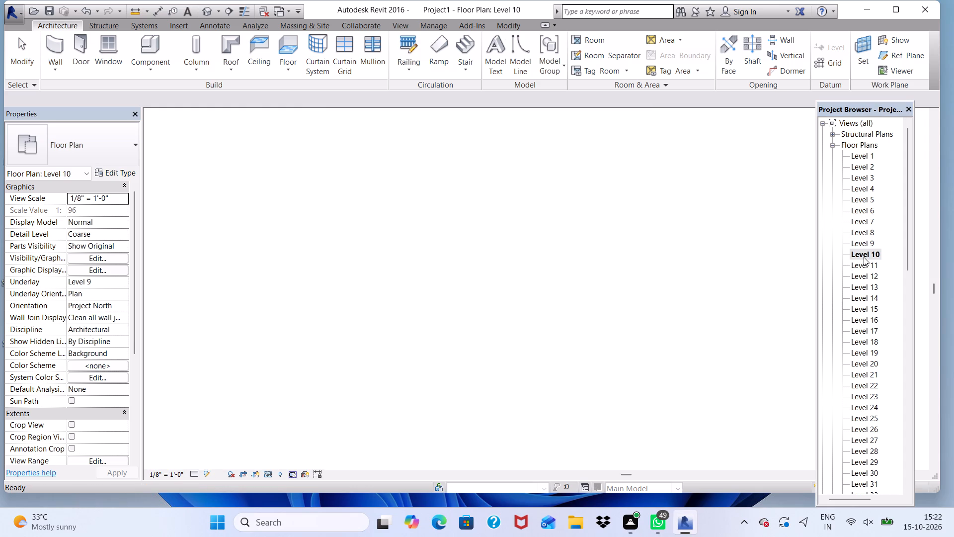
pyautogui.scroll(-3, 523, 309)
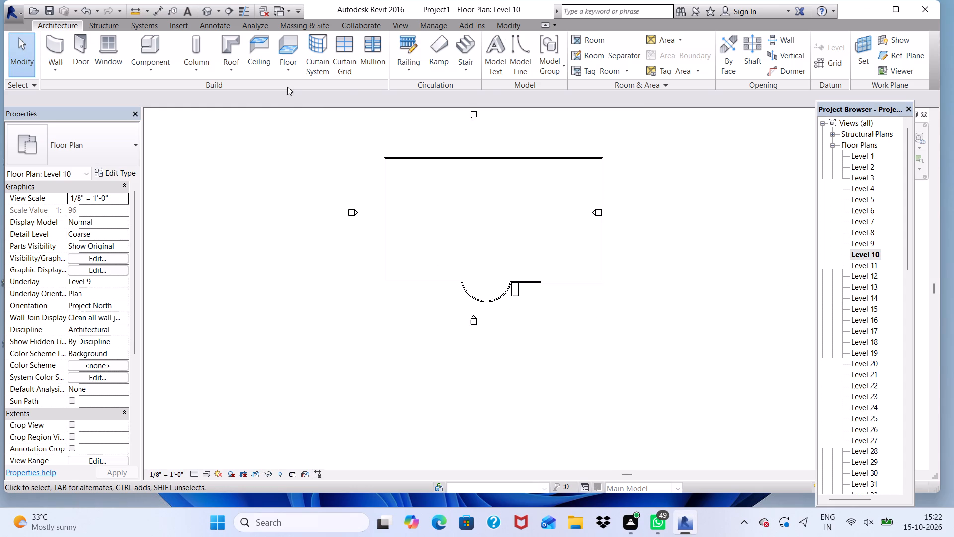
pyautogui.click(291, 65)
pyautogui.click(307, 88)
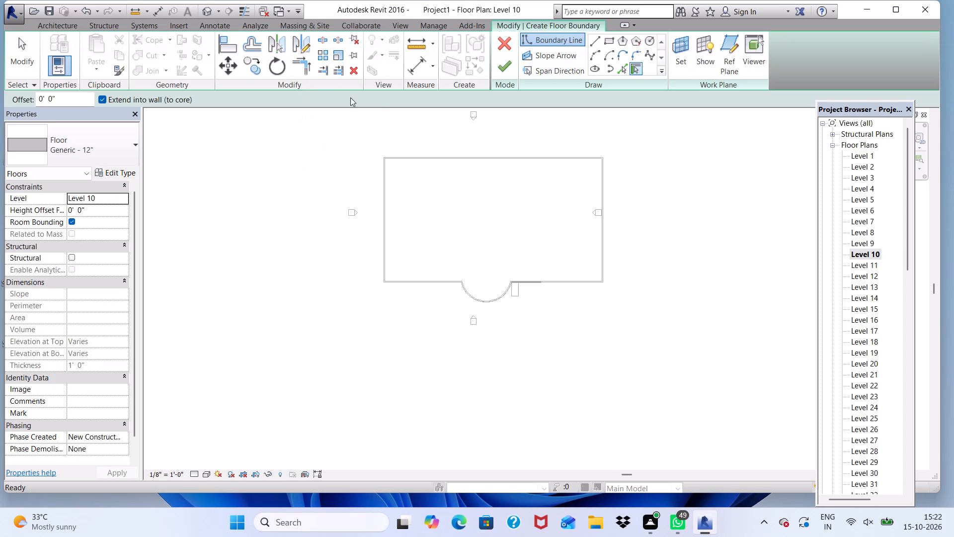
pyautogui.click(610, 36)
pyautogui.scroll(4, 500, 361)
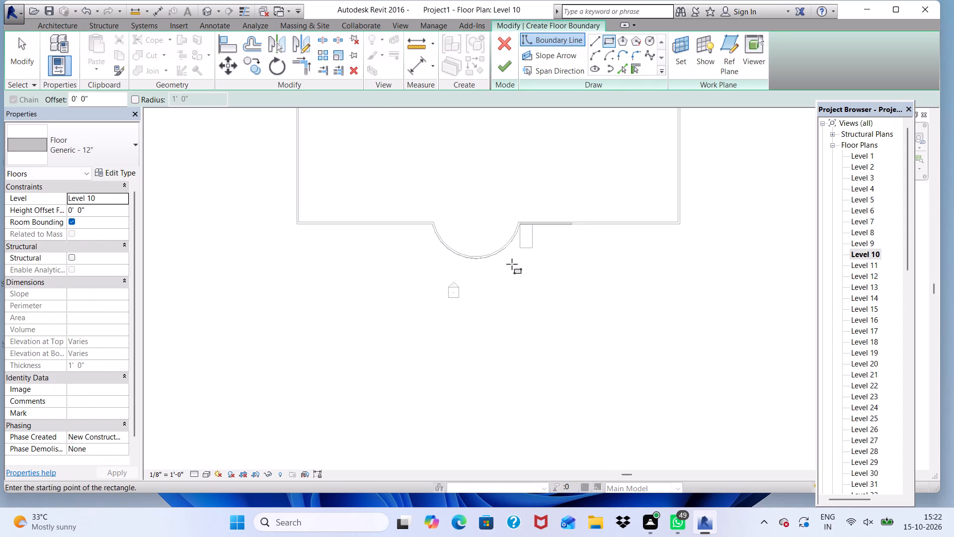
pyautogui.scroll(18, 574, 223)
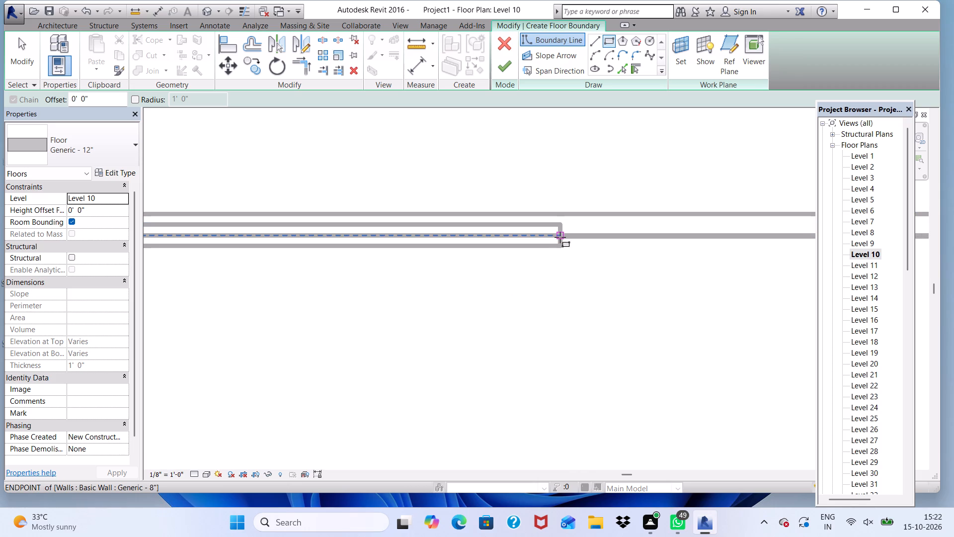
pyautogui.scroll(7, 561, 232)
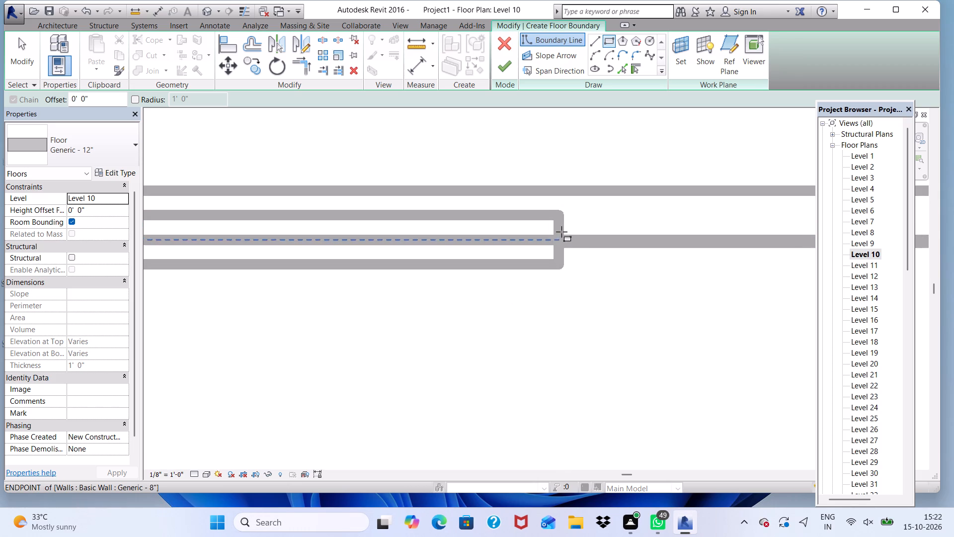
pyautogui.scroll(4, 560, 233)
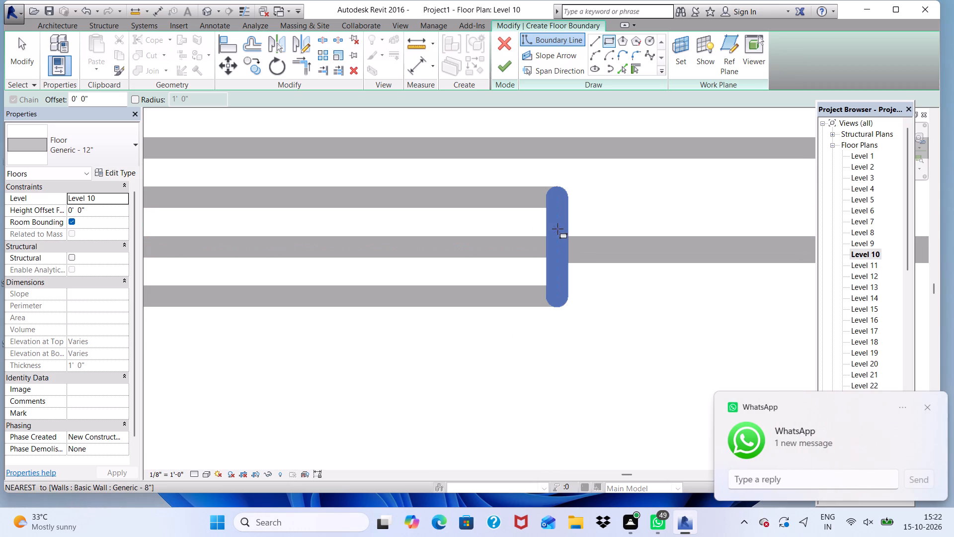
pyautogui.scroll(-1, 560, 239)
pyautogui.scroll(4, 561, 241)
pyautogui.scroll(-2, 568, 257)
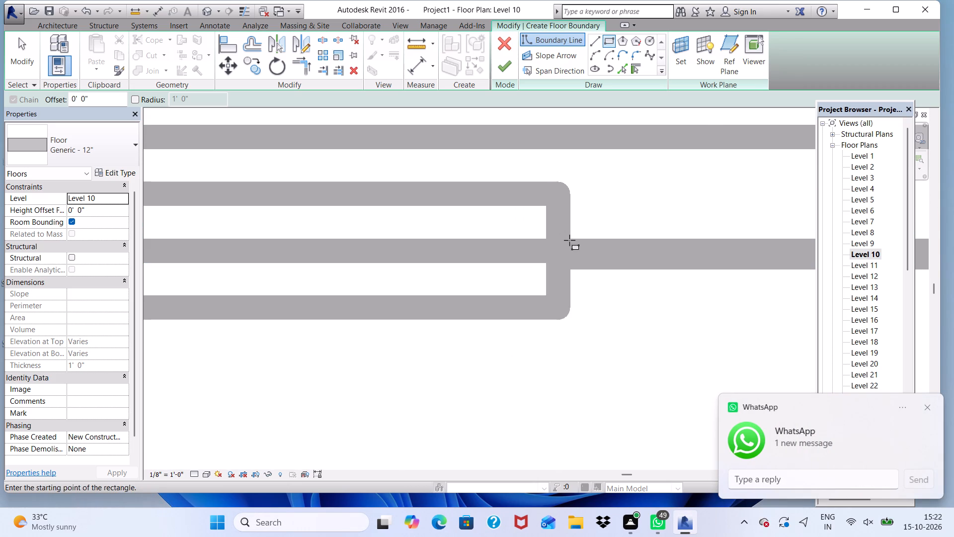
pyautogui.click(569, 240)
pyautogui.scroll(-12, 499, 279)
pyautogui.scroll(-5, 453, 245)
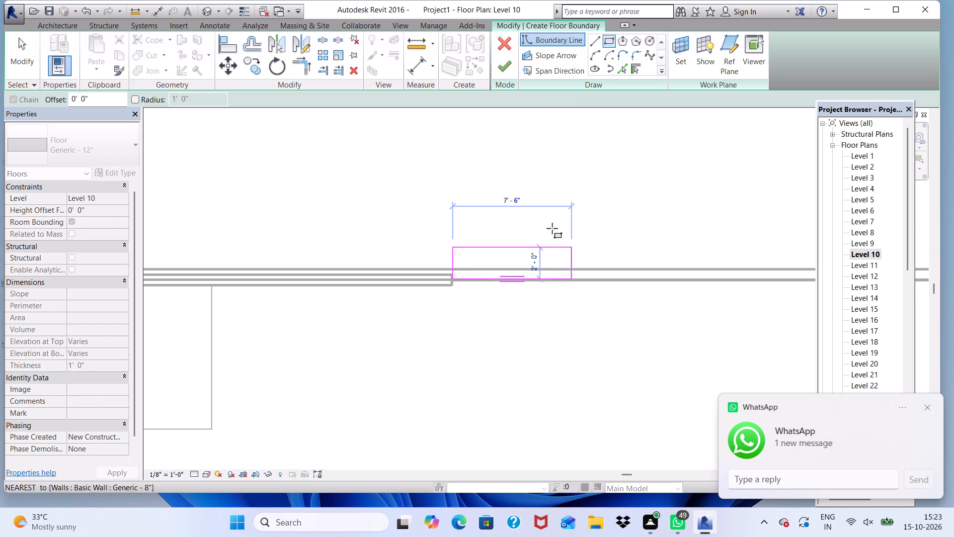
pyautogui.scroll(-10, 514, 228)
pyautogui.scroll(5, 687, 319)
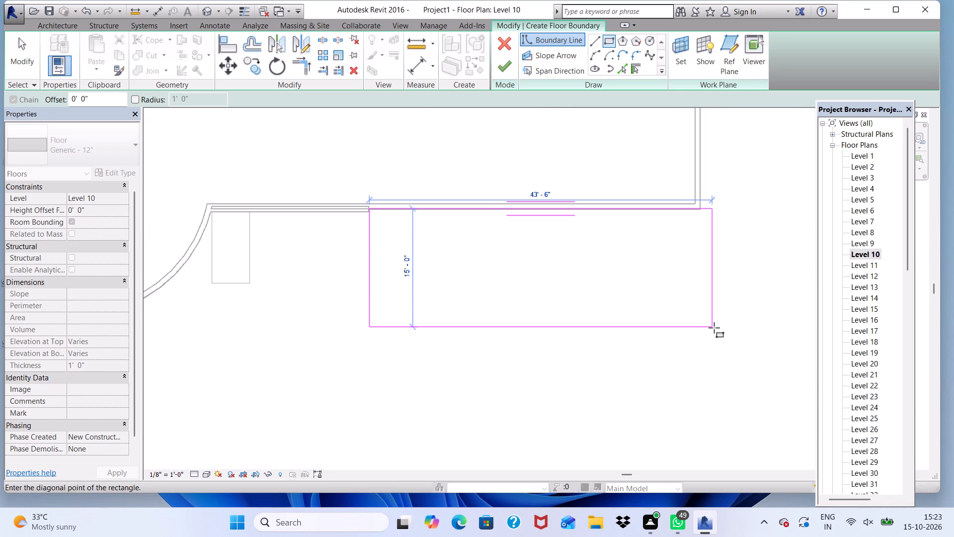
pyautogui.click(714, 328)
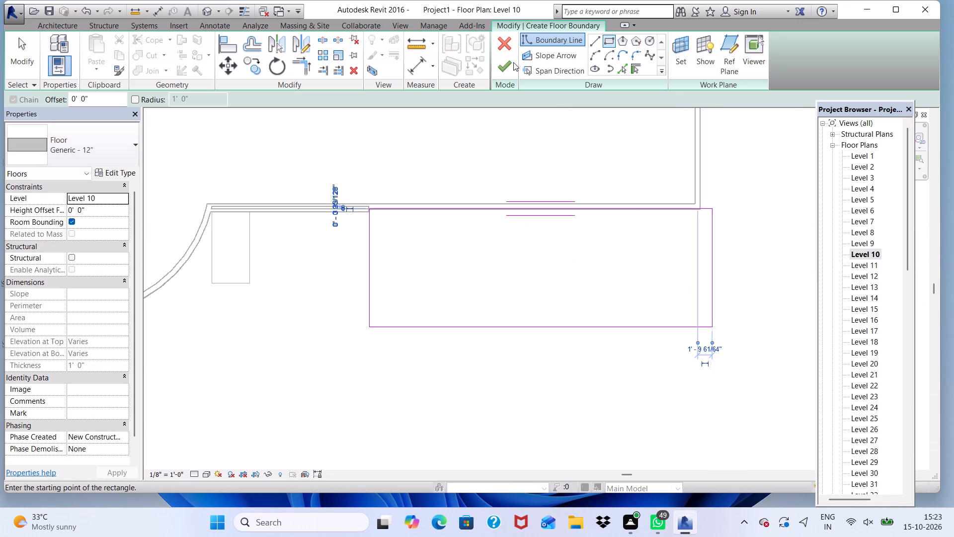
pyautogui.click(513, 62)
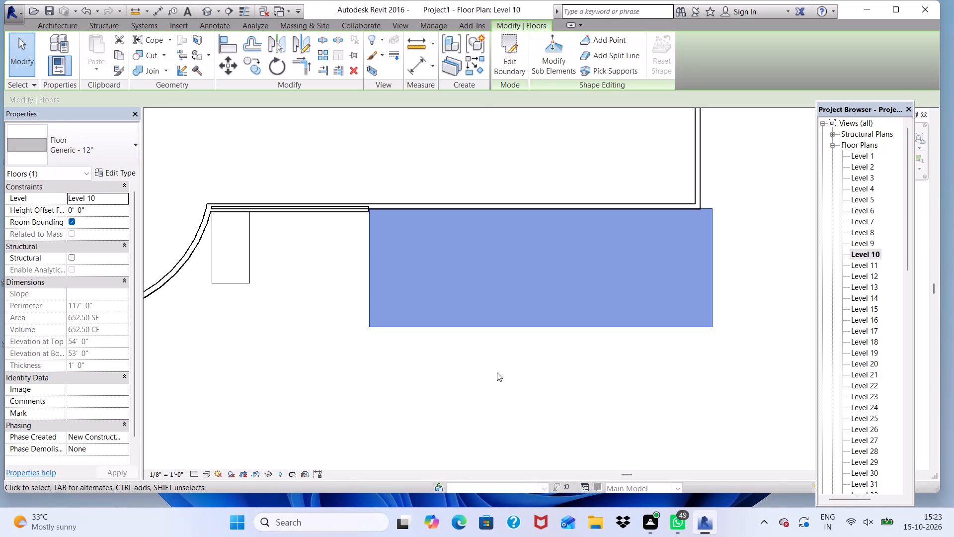
# Examine the Level 10 projecting floor in 3D, comparing its outer end with the slabs below and the tower's corner.
pyautogui.click(203, 13)
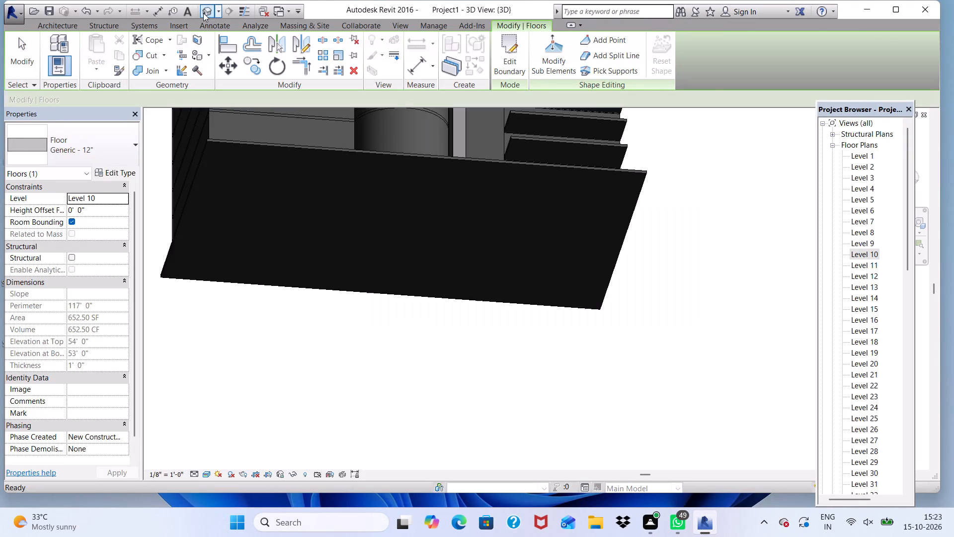
pyautogui.scroll(-5, 297, 110)
pyautogui.moveTo(446, 143); pyautogui.dragTo(447, 217, button='middle')
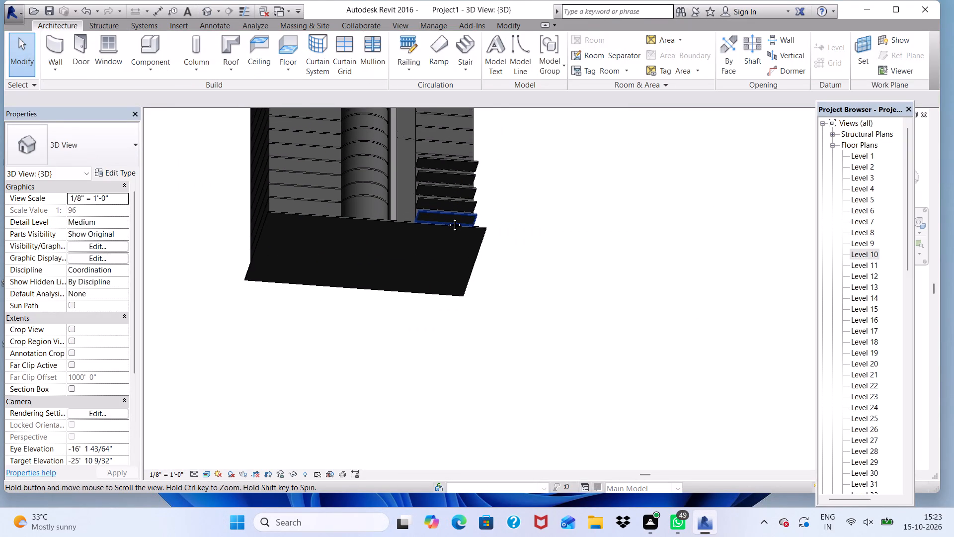
pyautogui.moveTo(447, 217); pyautogui.dragTo(423, 333, button='middle')
pyautogui.keyDown('shift'); pyautogui.moveTo(408, 292); pyautogui.dragTo(411, 372, button='middle'); pyautogui.keyUp('shift')
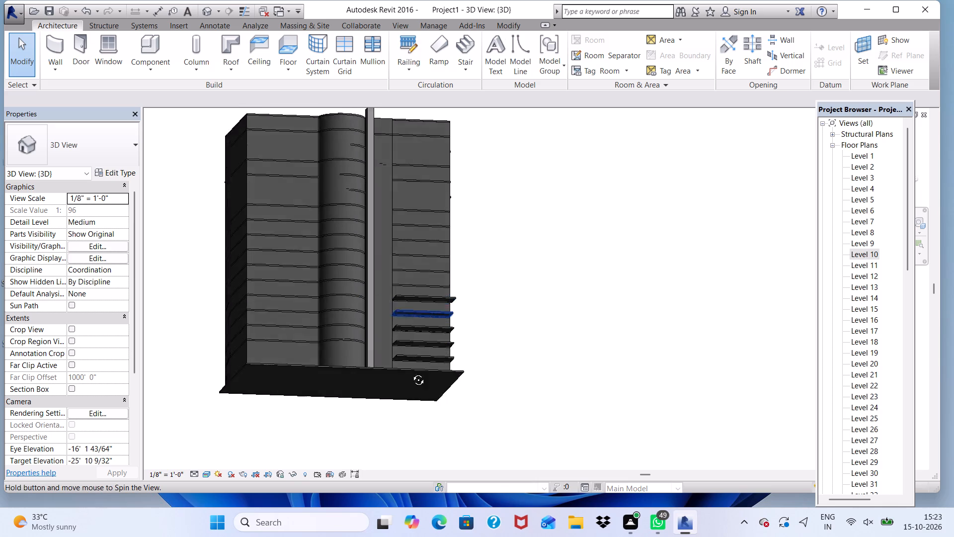
pyautogui.keyDown('shift'); pyautogui.moveTo(411, 372); pyautogui.dragTo(370, 461, button='middle'); pyautogui.keyUp('shift')
pyautogui.keyDown('shift'); pyautogui.scroll(7, 380, 318); pyautogui.keyUp('shift')
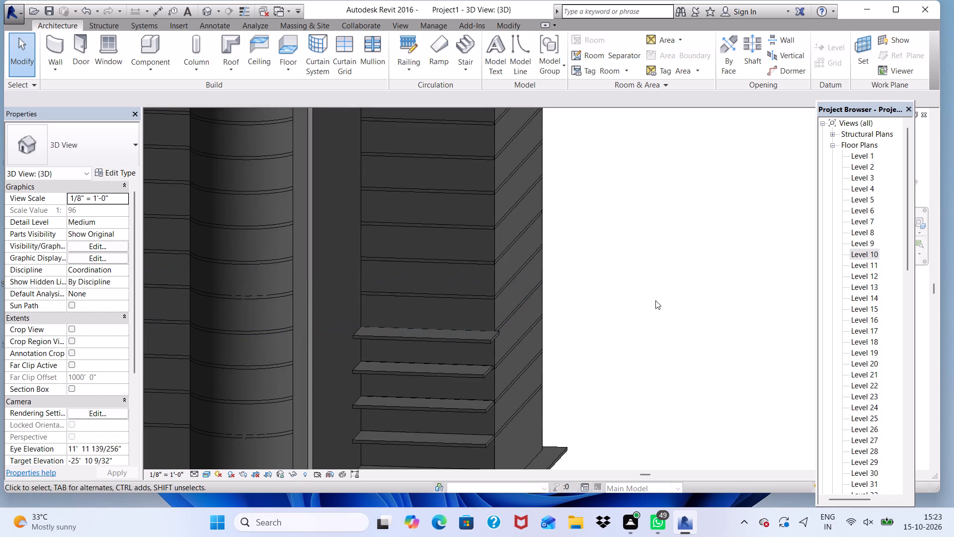
pyautogui.click(661, 296)
pyautogui.scroll(6, 494, 375)
pyautogui.moveTo(478, 302); pyautogui.dragTo(464, 322, button='middle')
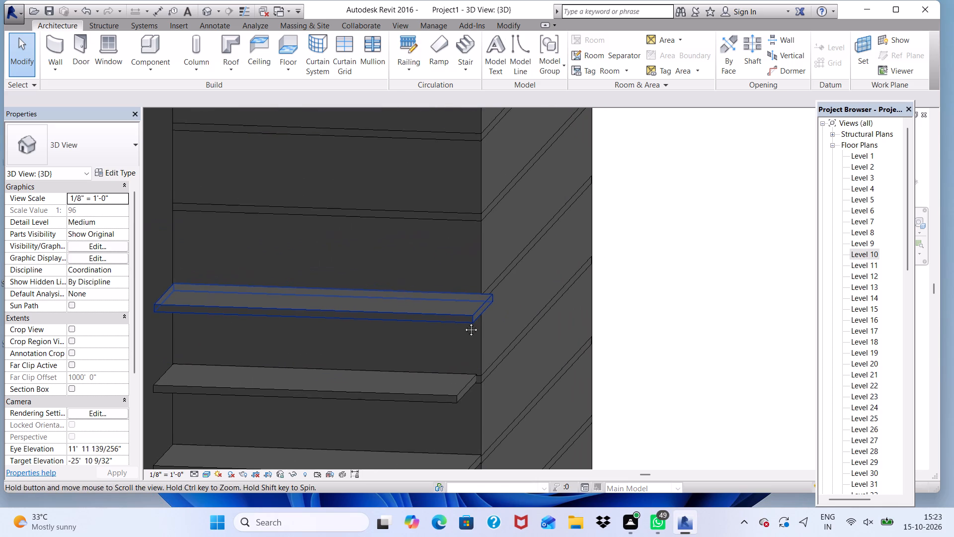
pyautogui.moveTo(464, 322); pyautogui.dragTo(521, 325, button='middle')
pyautogui.scroll(6, 536, 322)
pyautogui.click(534, 313)
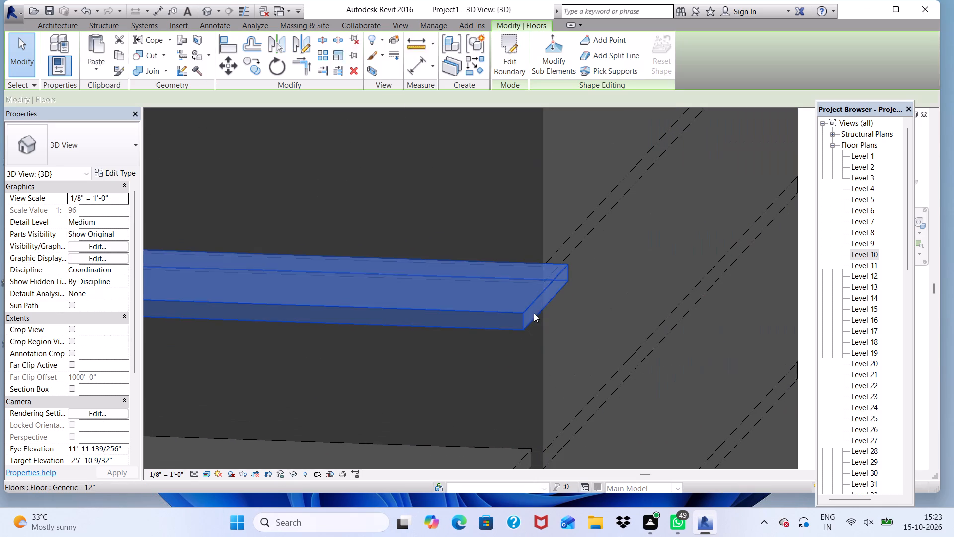
pyautogui.scroll(-9, 544, 270)
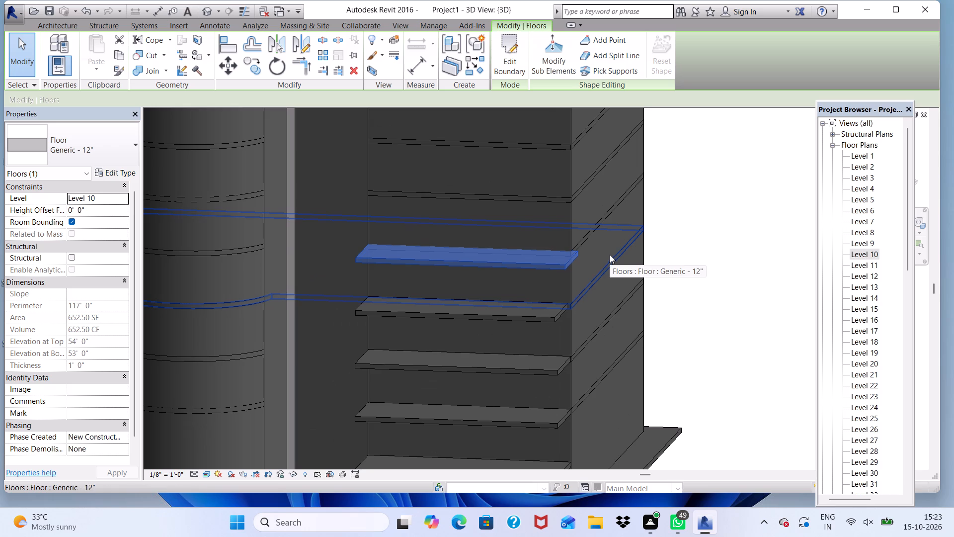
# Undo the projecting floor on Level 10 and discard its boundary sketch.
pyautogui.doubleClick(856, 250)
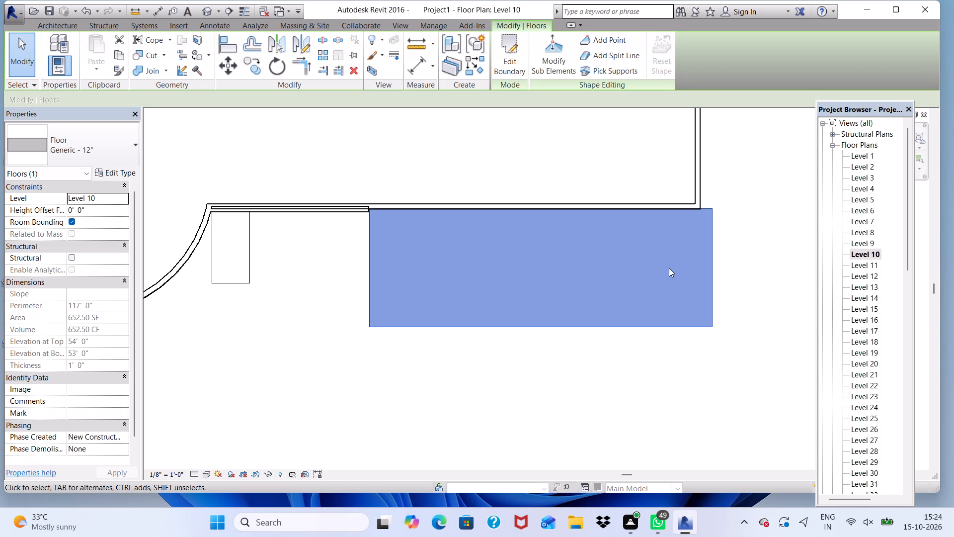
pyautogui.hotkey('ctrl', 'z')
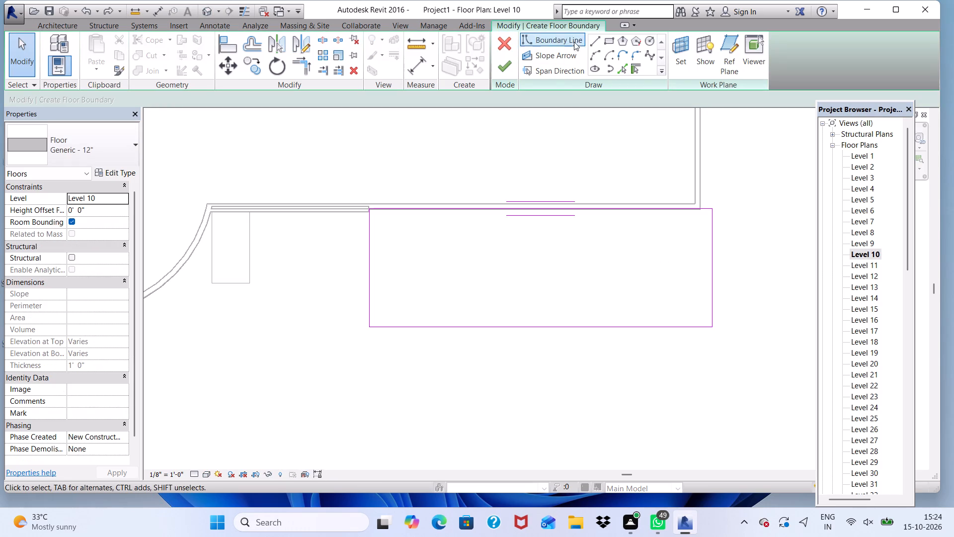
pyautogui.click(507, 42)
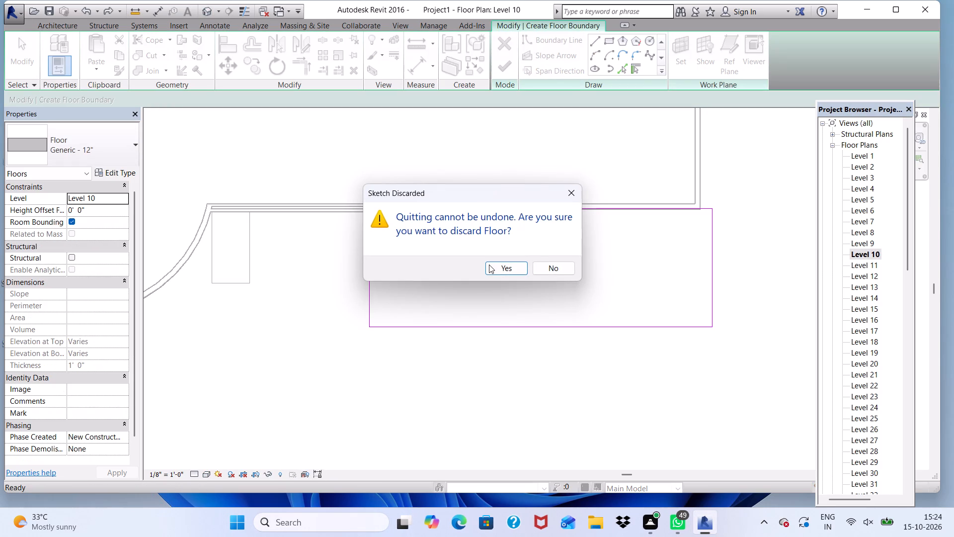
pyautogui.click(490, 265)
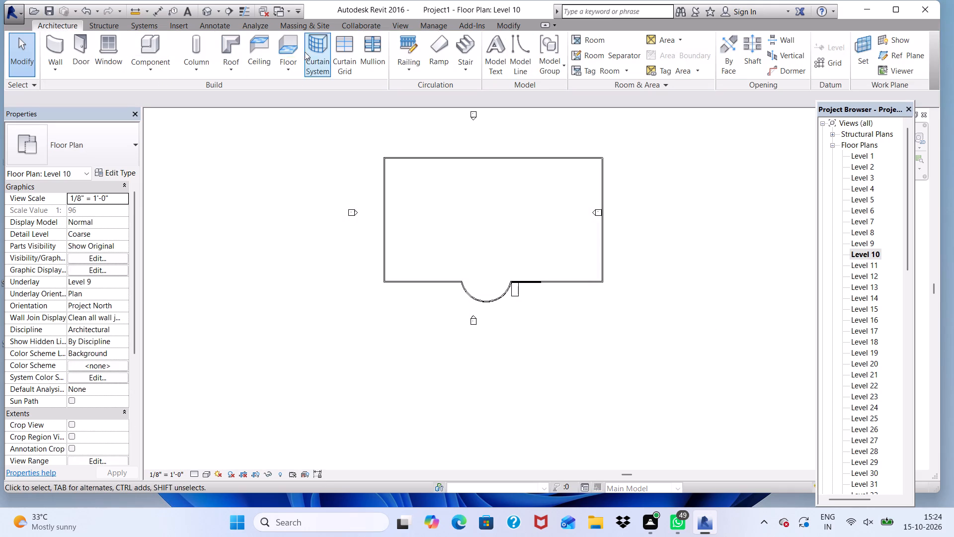
# Create a rectangular Generic - 12" floor on Level 10, about 42' by 15'-7", from the short wall's end to the tower's outer side face.
pyautogui.click(291, 41)
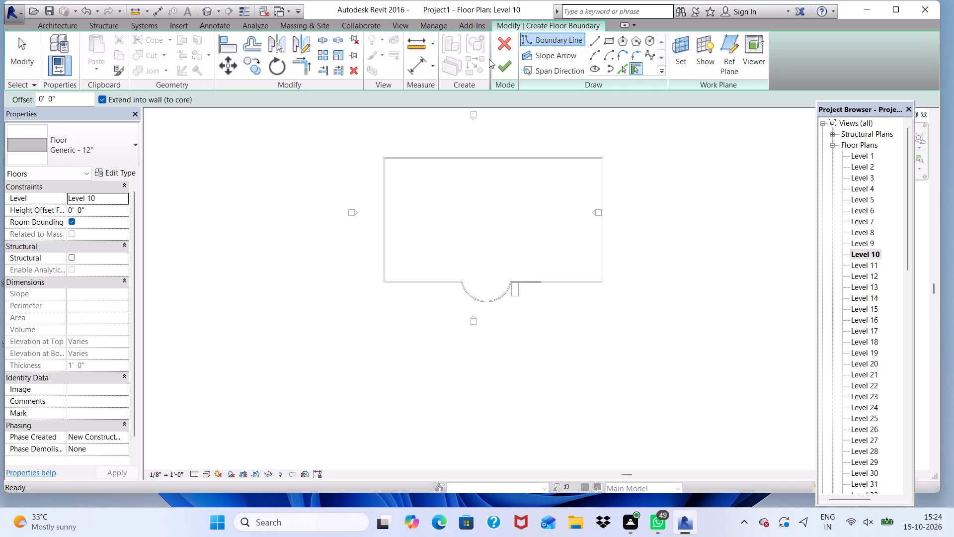
pyautogui.click(611, 42)
pyautogui.scroll(5, 558, 343)
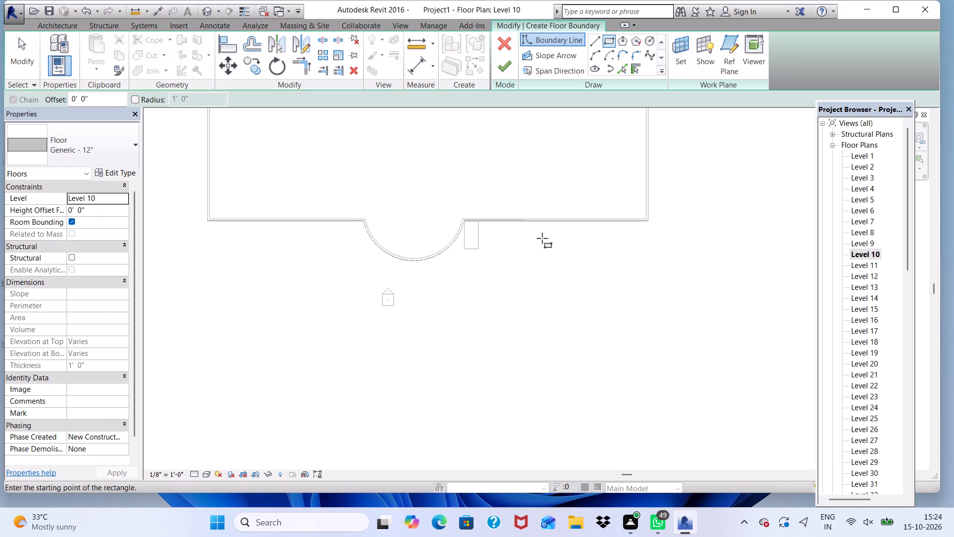
pyautogui.scroll(15, 538, 225)
pyautogui.scroll(2, 482, 227)
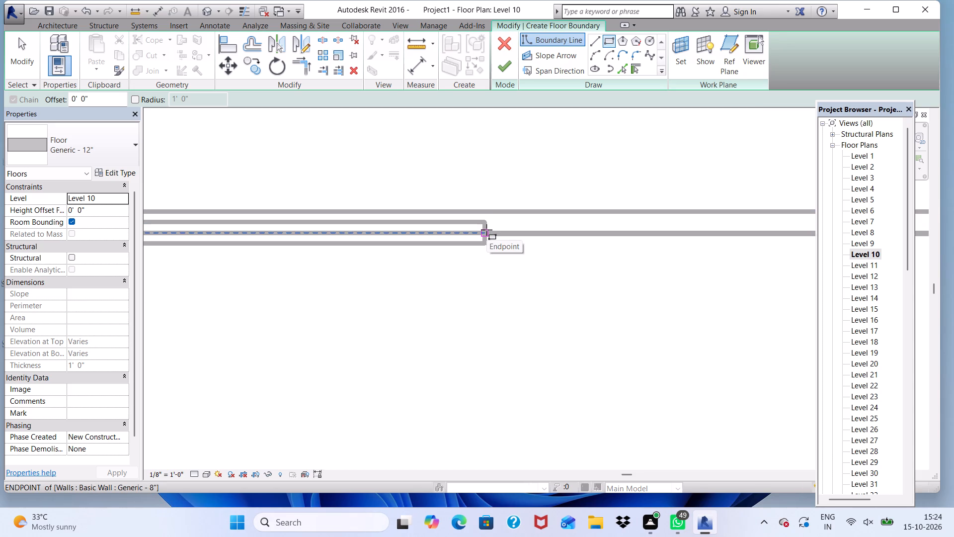
pyautogui.click(486, 230)
pyautogui.scroll(-7, 475, 263)
pyautogui.scroll(-7, 342, 255)
pyautogui.scroll(-4, 570, 234)
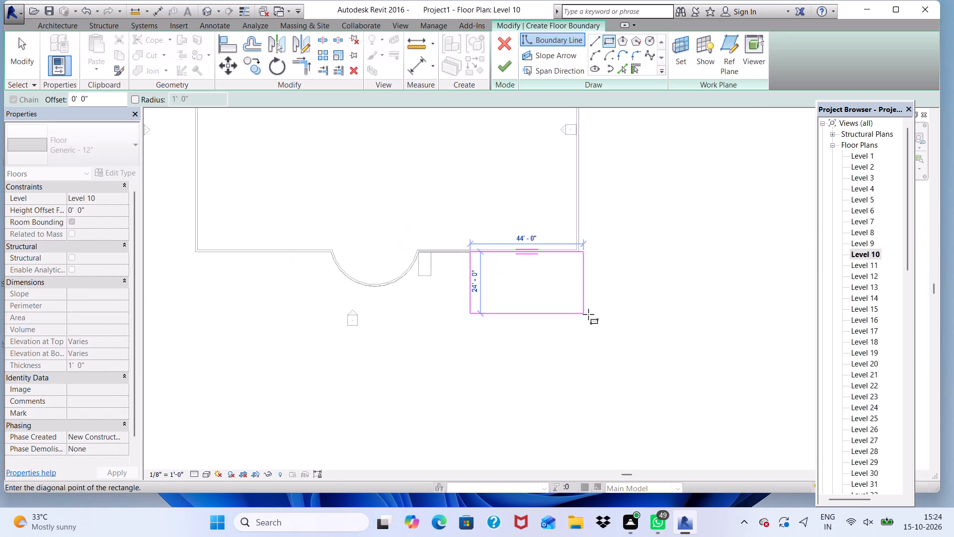
pyautogui.scroll(5, 588, 314)
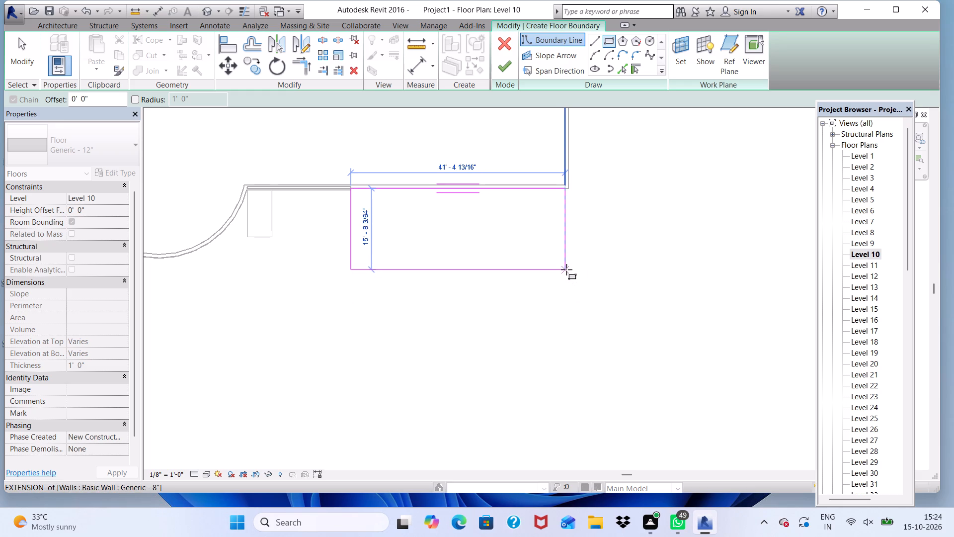
pyautogui.click(568, 269)
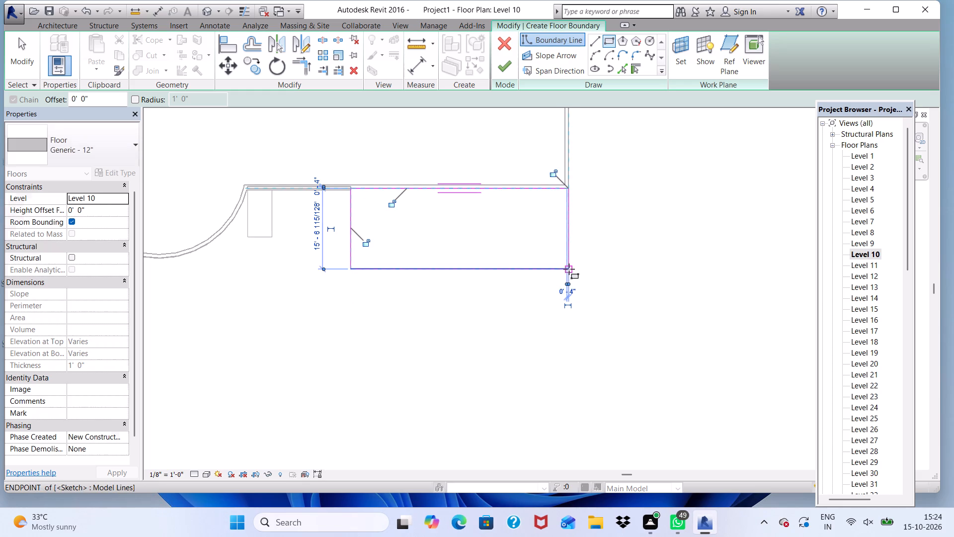
pyautogui.click(503, 72)
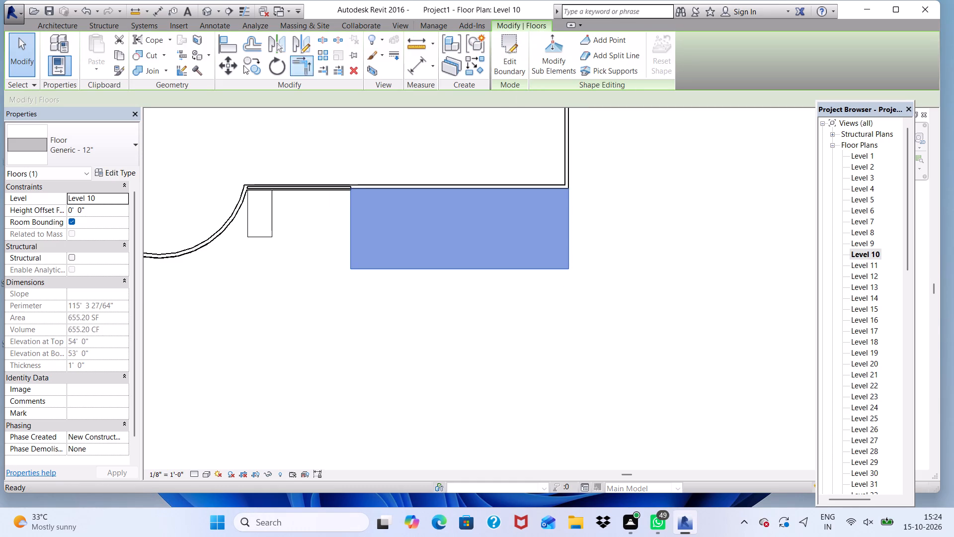
# Examine the projecting floor slabs up to Level 10 in 3D from the front and side, checking their outer ends against the tower's corner.
pyautogui.click(211, 13)
pyautogui.scroll(-4, 366, 204)
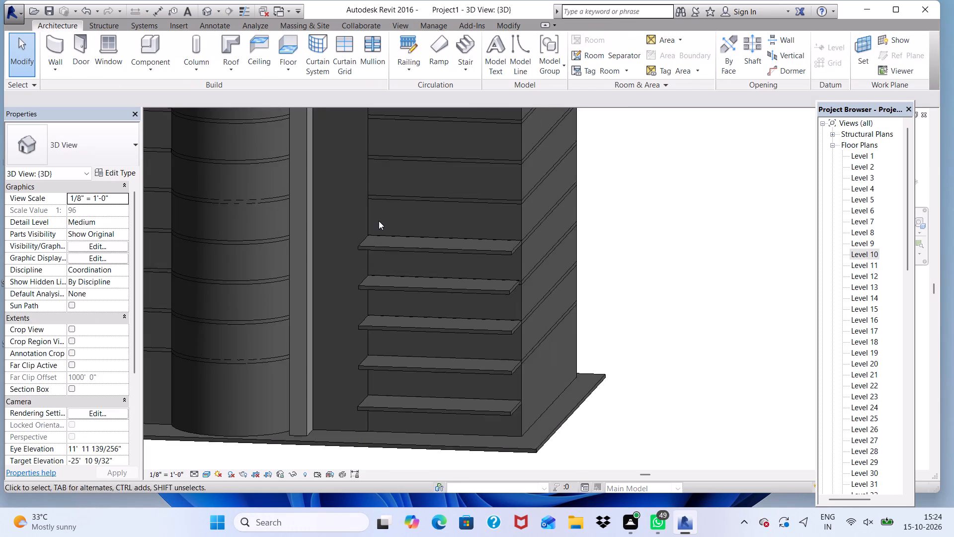
pyautogui.scroll(-3, 379, 221)
pyautogui.scroll(1, 398, 257)
pyautogui.scroll(-9, 357, 164)
pyautogui.scroll(7, 391, 213)
pyautogui.scroll(-1, 391, 212)
pyautogui.scroll(7, 391, 212)
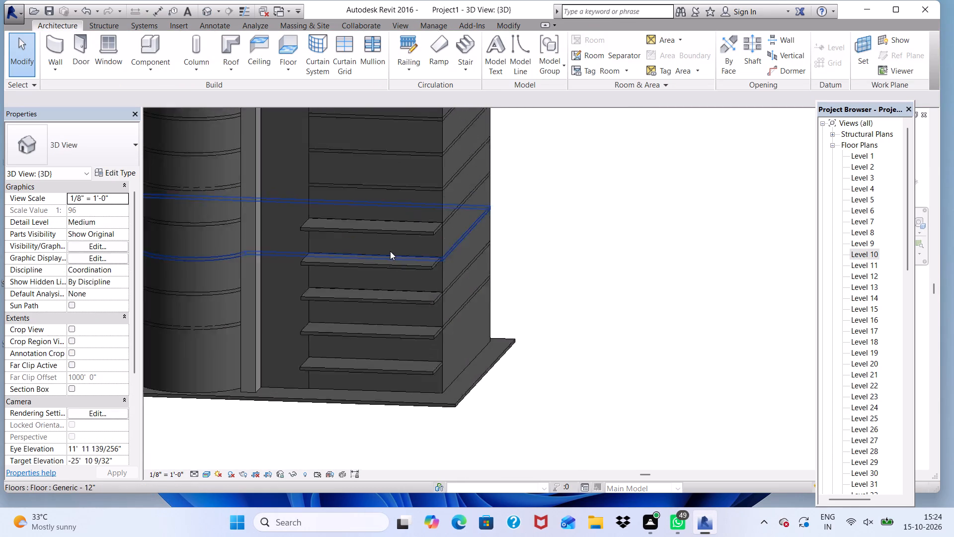
pyautogui.scroll(2, 390, 251)
pyautogui.scroll(-1, 403, 240)
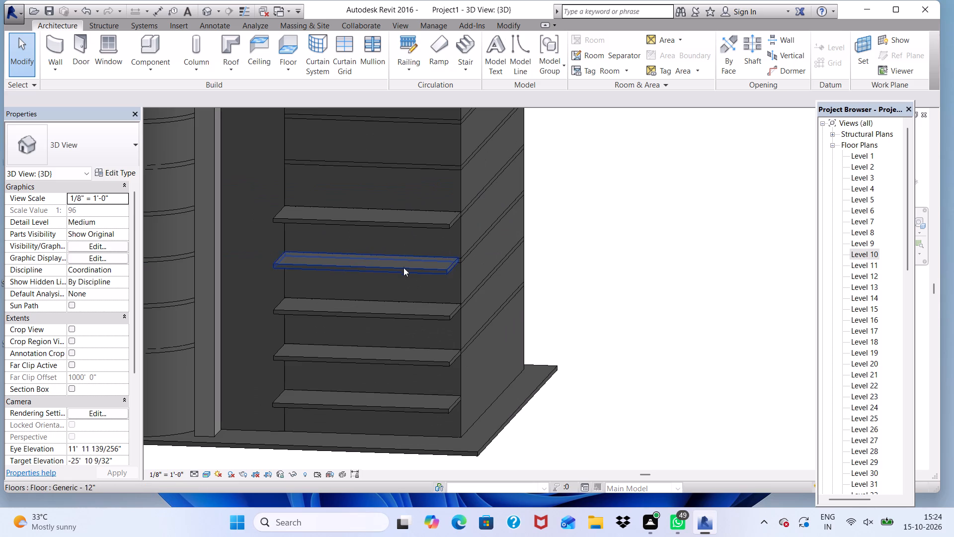
pyautogui.scroll(-1, 396, 271)
pyautogui.keyDown('shift'); pyautogui.moveTo(392, 271); pyautogui.dragTo(503, 227, button='middle'); pyautogui.keyUp('shift')
pyautogui.scroll(6, 455, 200)
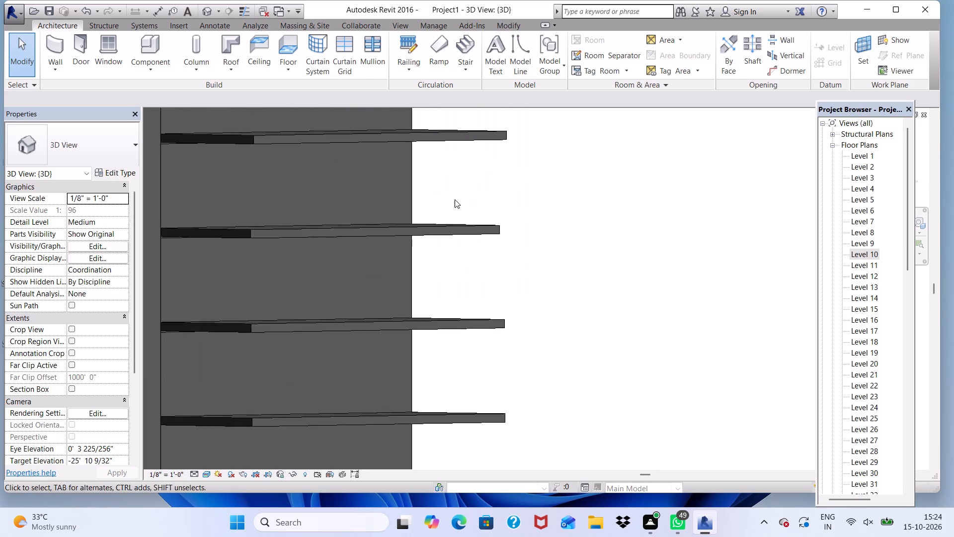
pyautogui.scroll(-19, 455, 198)
pyautogui.scroll(10, 457, 268)
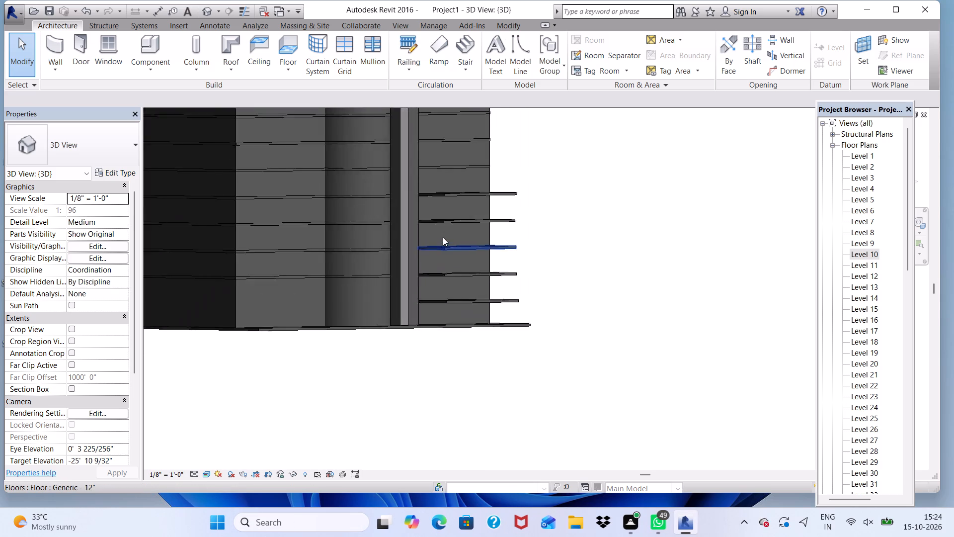
pyautogui.scroll(-5, 443, 237)
pyautogui.moveTo(443, 237); pyautogui.dragTo(264, 260, button='middle')
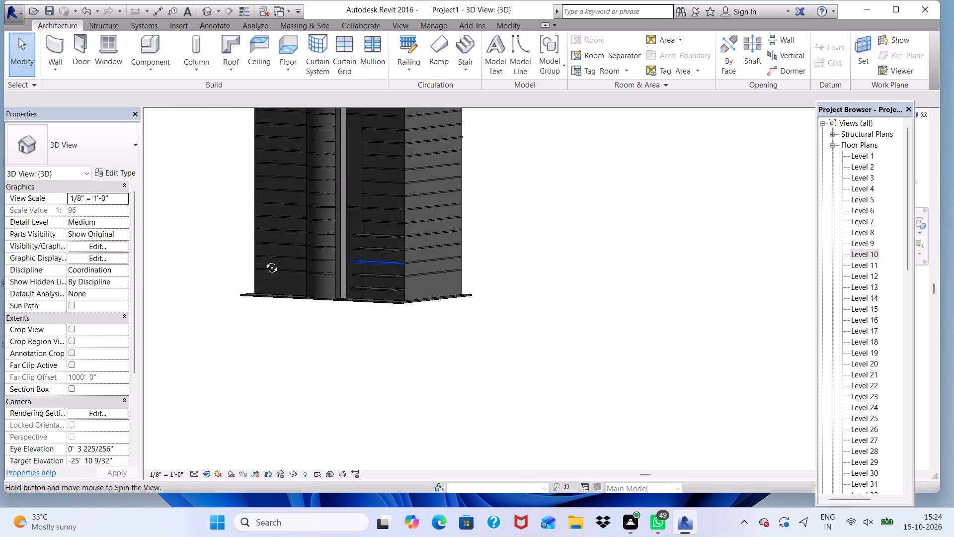
pyautogui.moveTo(264, 260); pyautogui.dragTo(416, 269, button='middle')
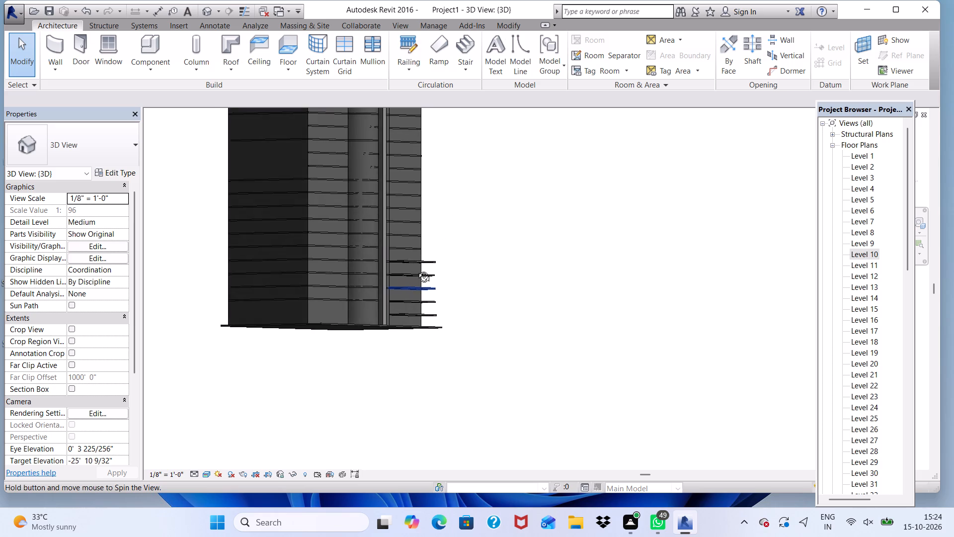
pyautogui.moveTo(416, 269); pyautogui.dragTo(317, 281, button='middle')
pyautogui.scroll(5, 372, 316)
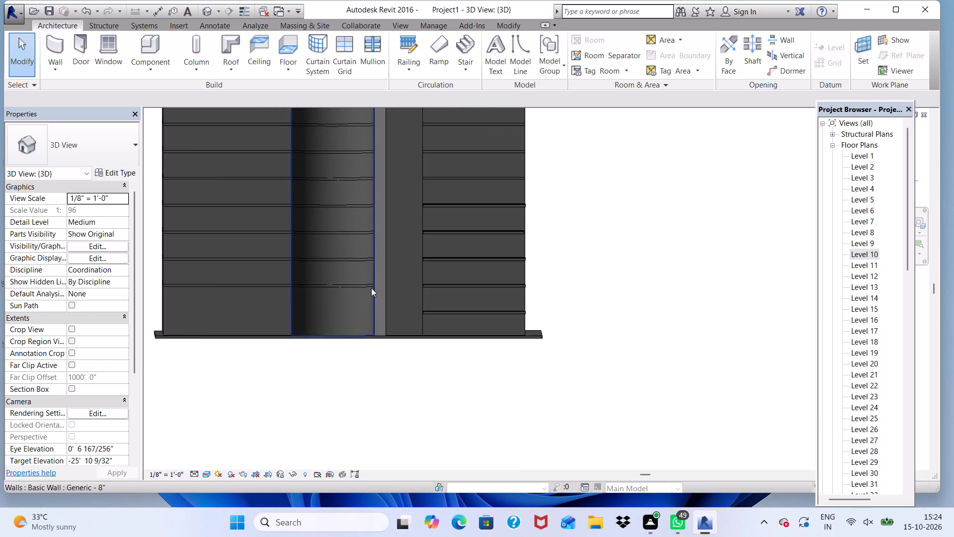
pyautogui.scroll(-9, 370, 284)
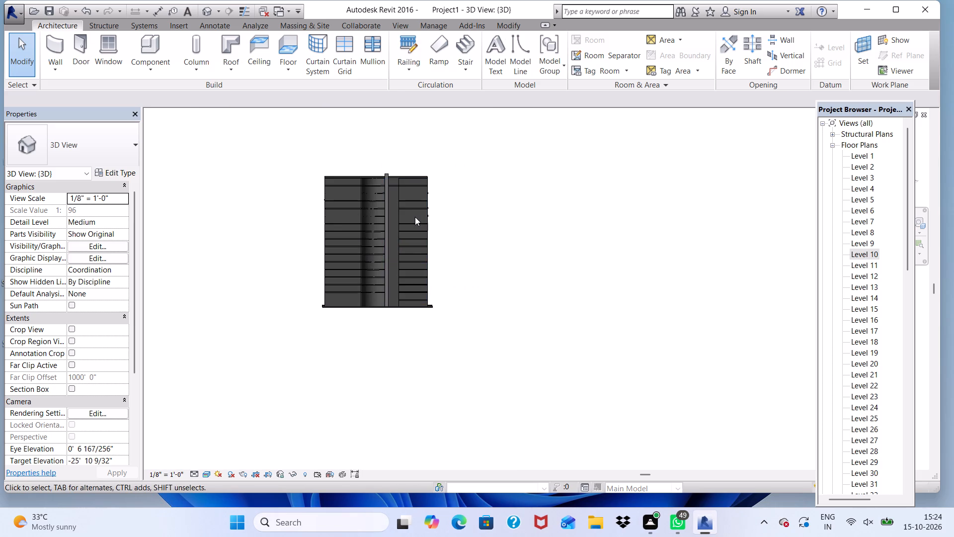
# Create a rectangular Generic - 12" floor on Level 12, about 42' by 15'-10", from the short wall's end to the tower's outer side face.
pyautogui.doubleClick(873, 275)
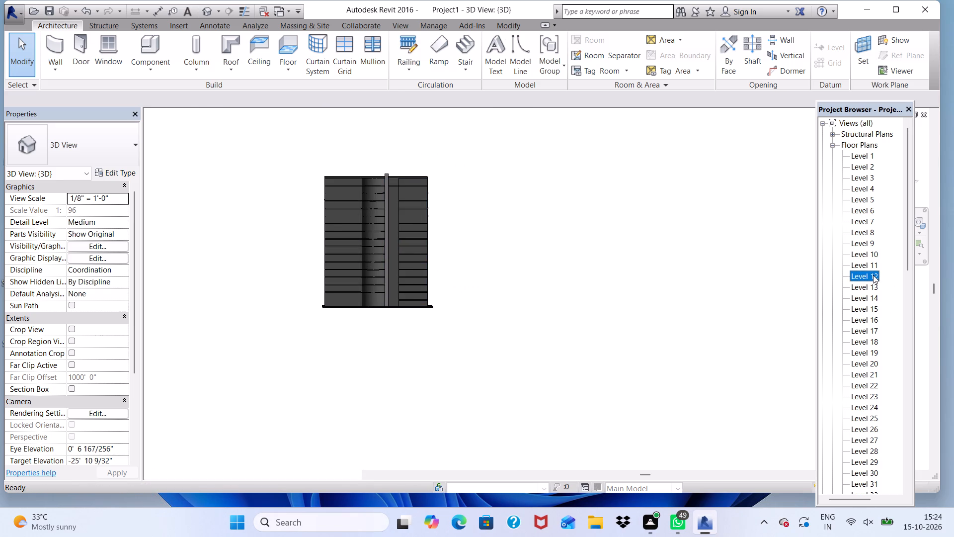
pyautogui.scroll(-12, 471, 243)
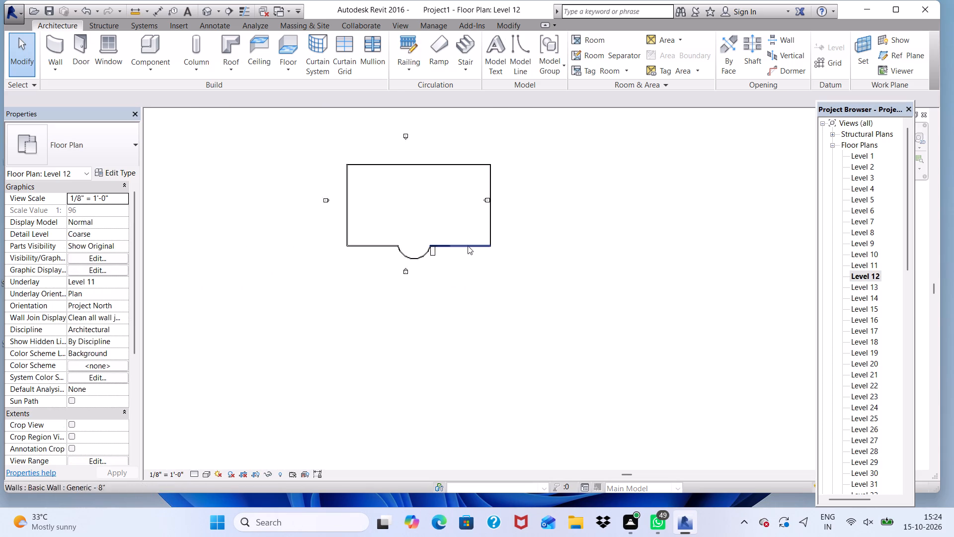
pyautogui.scroll(-2, 468, 246)
pyautogui.scroll(3, 444, 222)
pyautogui.click(280, 64)
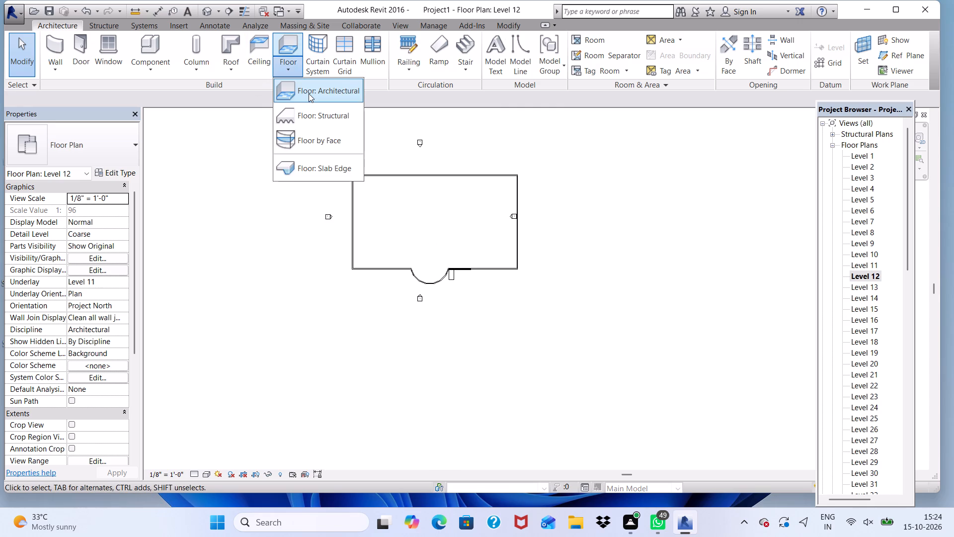
pyautogui.click(309, 93)
pyautogui.scroll(1, 459, 269)
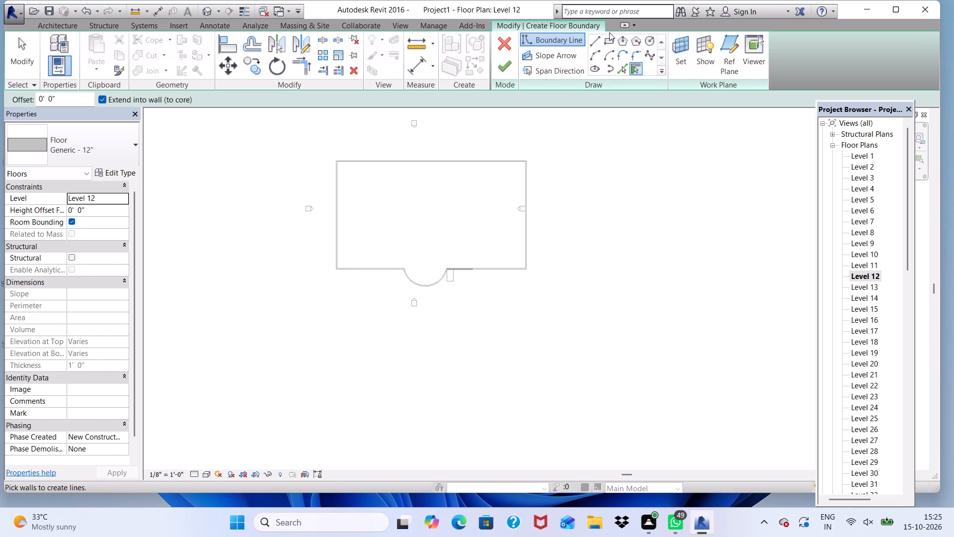
pyautogui.click(610, 35)
pyautogui.scroll(11, 494, 280)
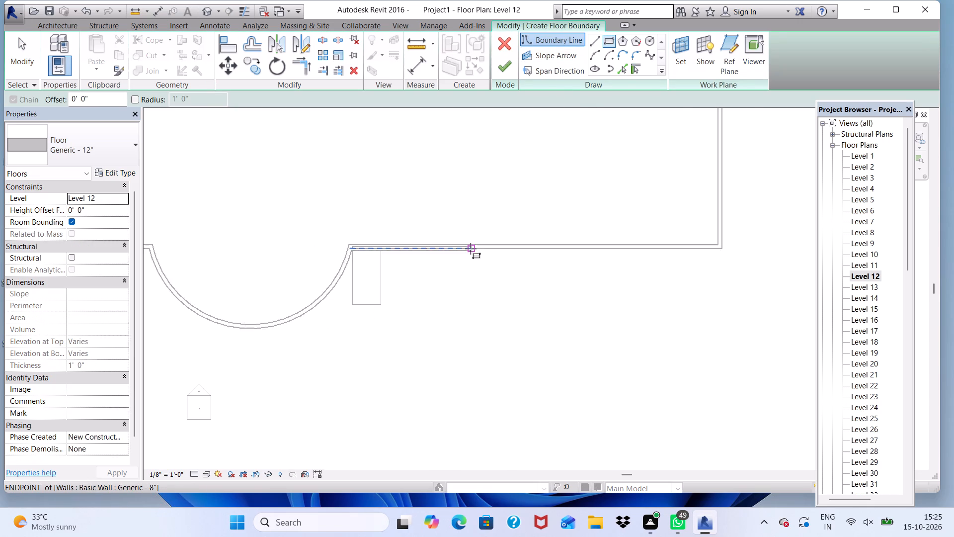
pyautogui.scroll(9, 471, 249)
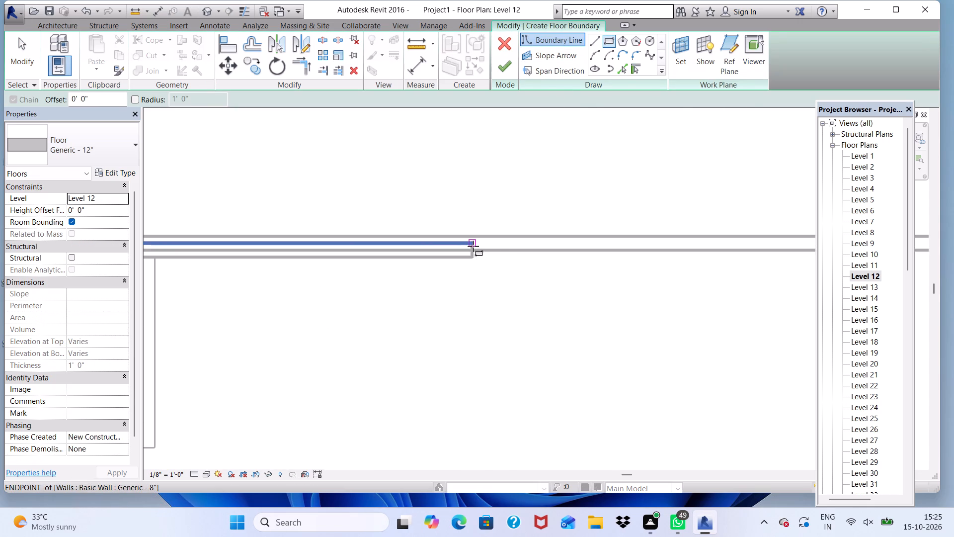
pyautogui.scroll(10, 474, 249)
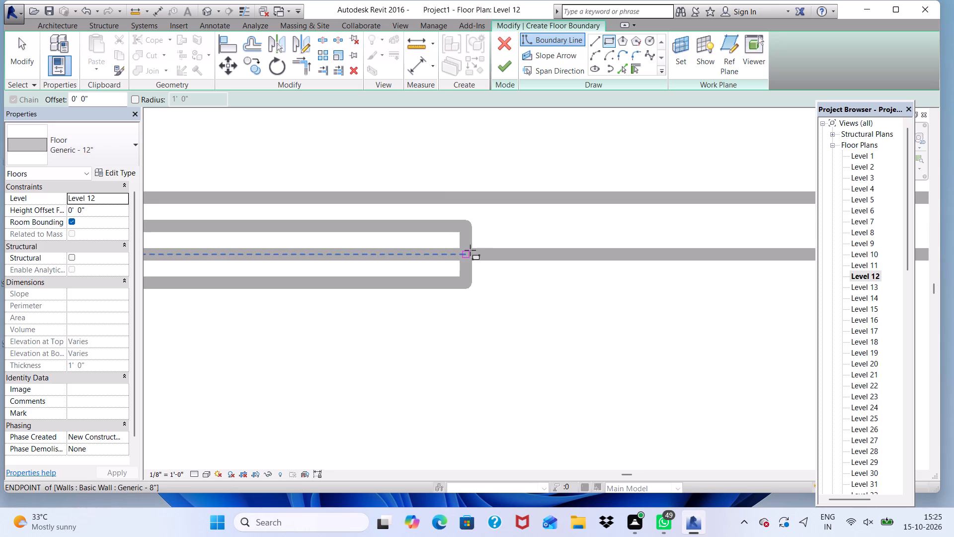
pyautogui.click(472, 248)
pyautogui.scroll(-7, 466, 257)
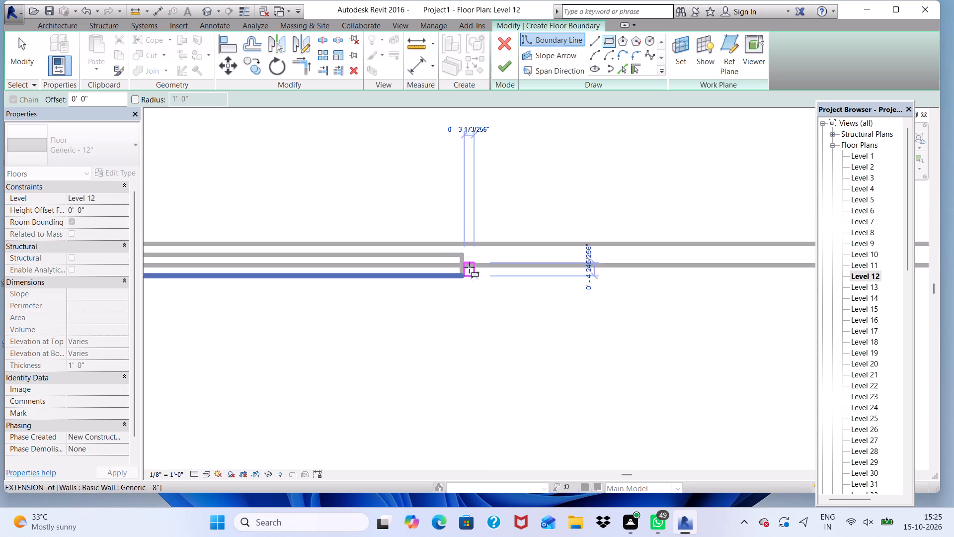
pyautogui.scroll(-12, 443, 246)
pyautogui.scroll(-6, 520, 209)
pyautogui.scroll(6, 601, 272)
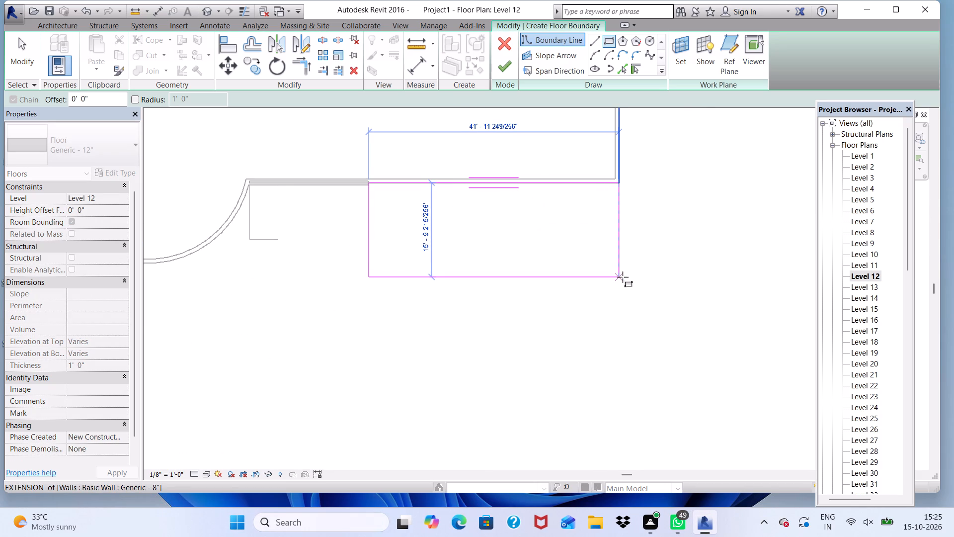
pyautogui.click(623, 277)
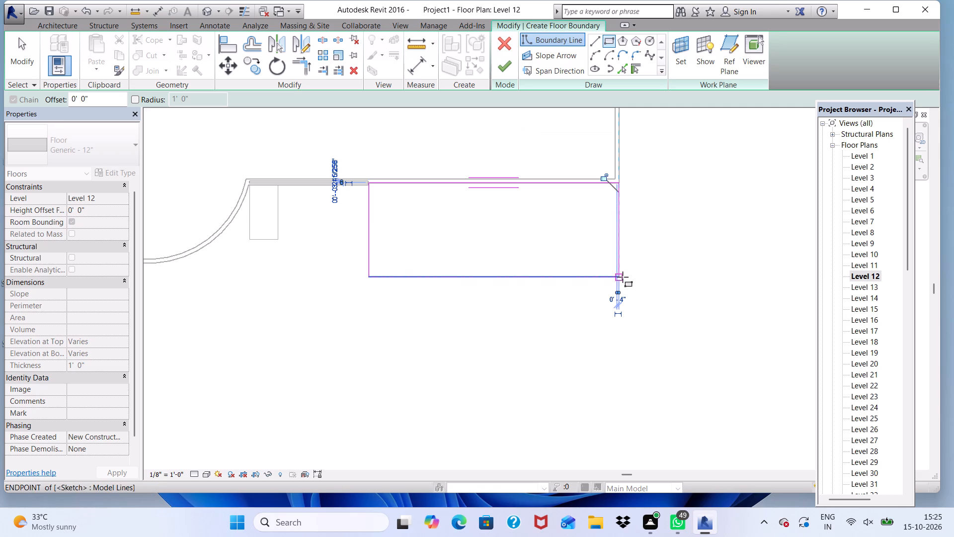
pyautogui.click(505, 67)
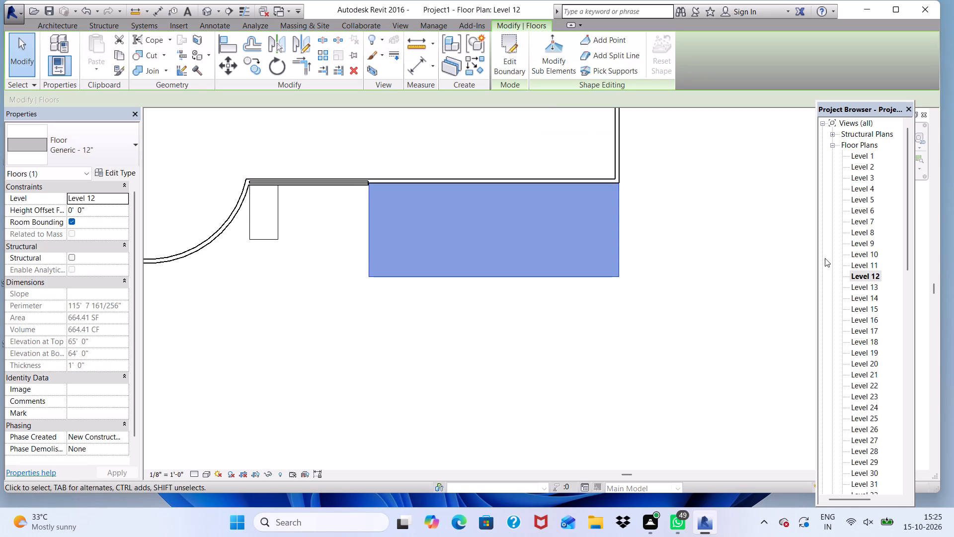
# Create a rectangular Generic - 12" floor on Level 14, about 42' by 15'-4", from the short wall's end to the tower's outer side face.
pyautogui.doubleClick(862, 298)
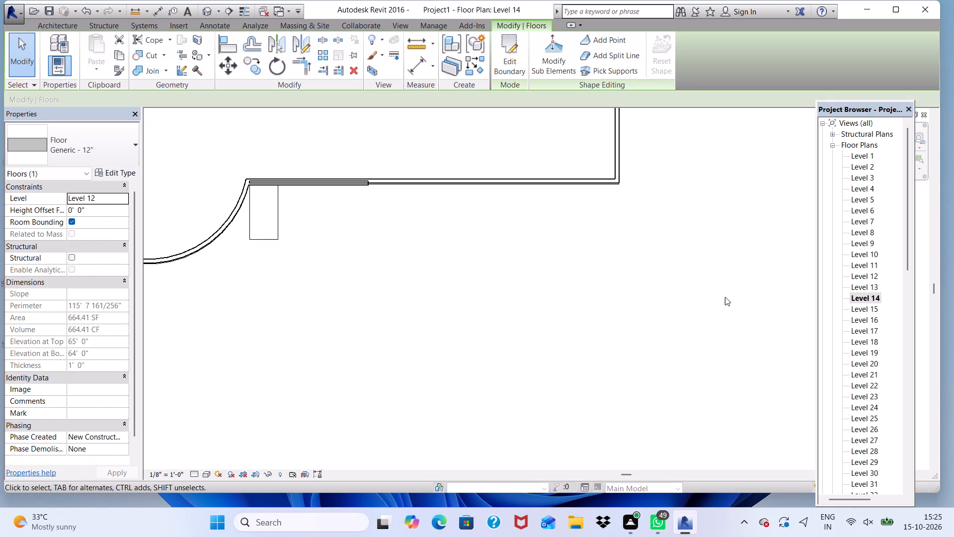
pyautogui.scroll(-4, 694, 293)
pyautogui.scroll(-2, 498, 236)
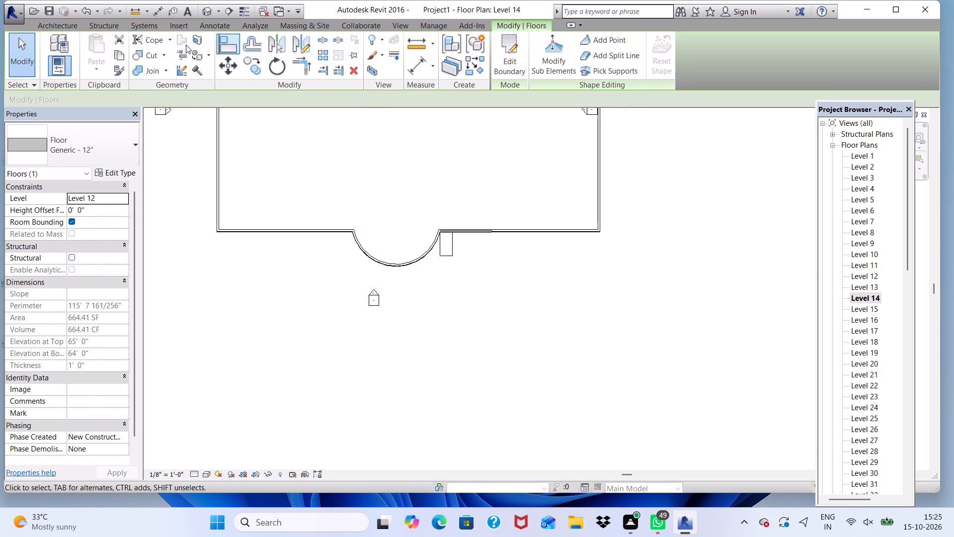
pyautogui.click(53, 22)
pyautogui.click(293, 54)
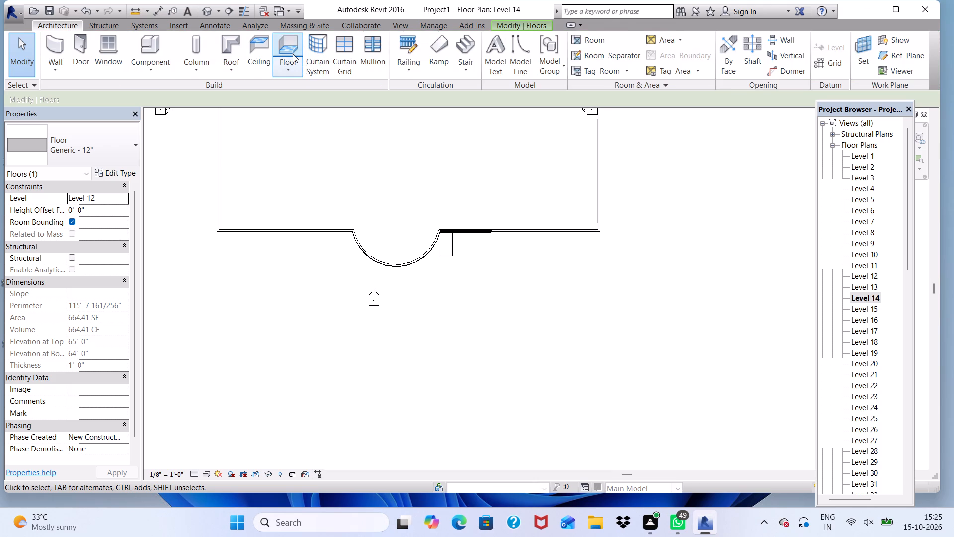
pyautogui.click(608, 35)
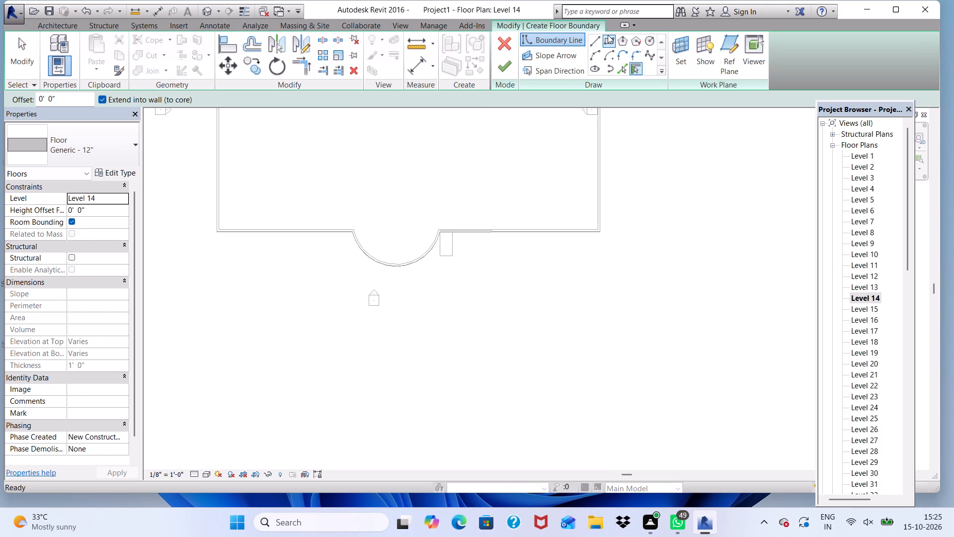
pyautogui.scroll(10, 489, 248)
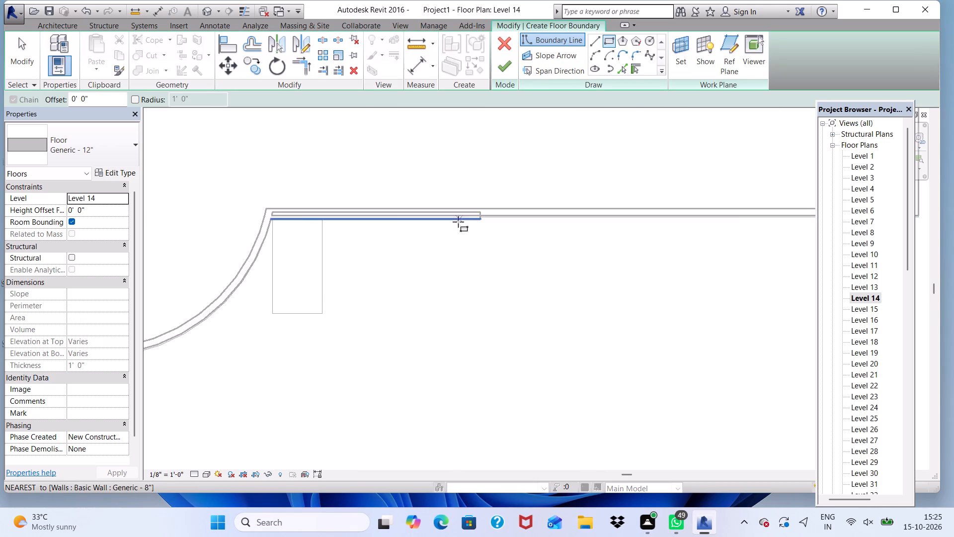
pyautogui.scroll(5, 465, 217)
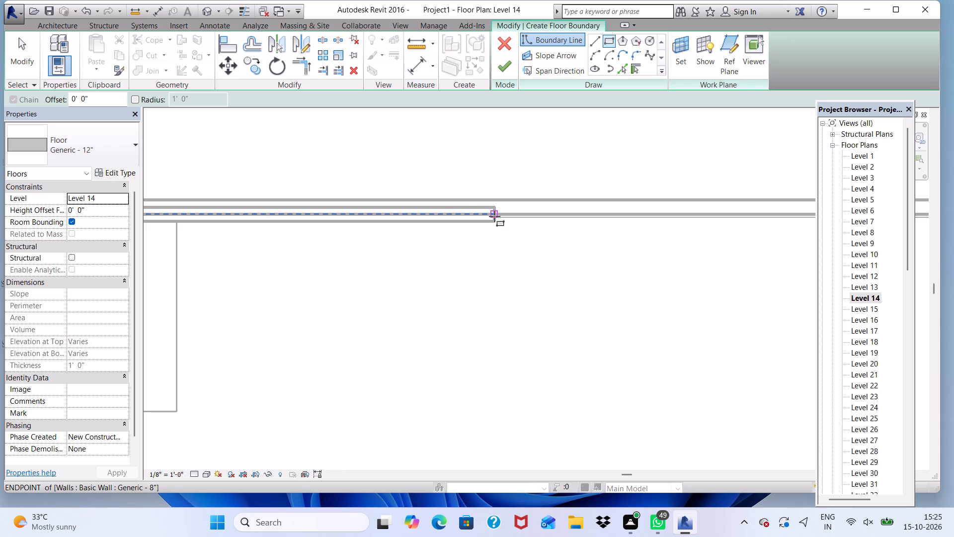
pyautogui.scroll(9, 494, 212)
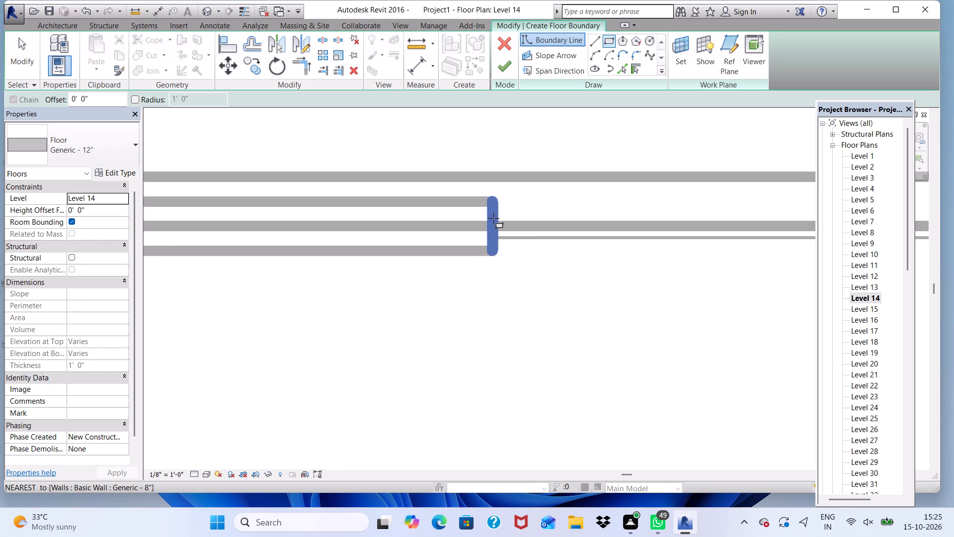
pyautogui.click(493, 220)
pyautogui.scroll(-6, 482, 230)
pyautogui.scroll(-5, 425, 246)
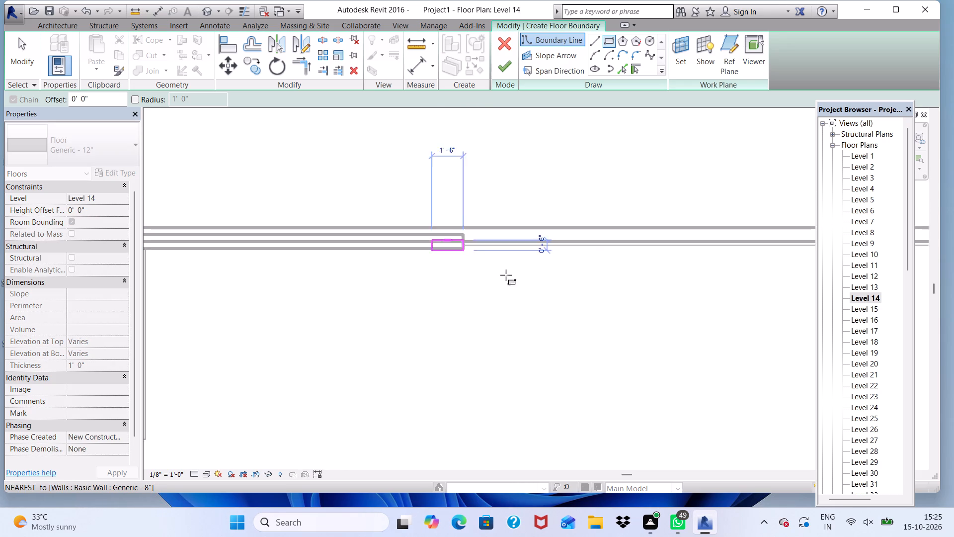
pyautogui.scroll(-6, 557, 227)
pyautogui.scroll(1, 760, 319)
pyautogui.scroll(-5, 712, 268)
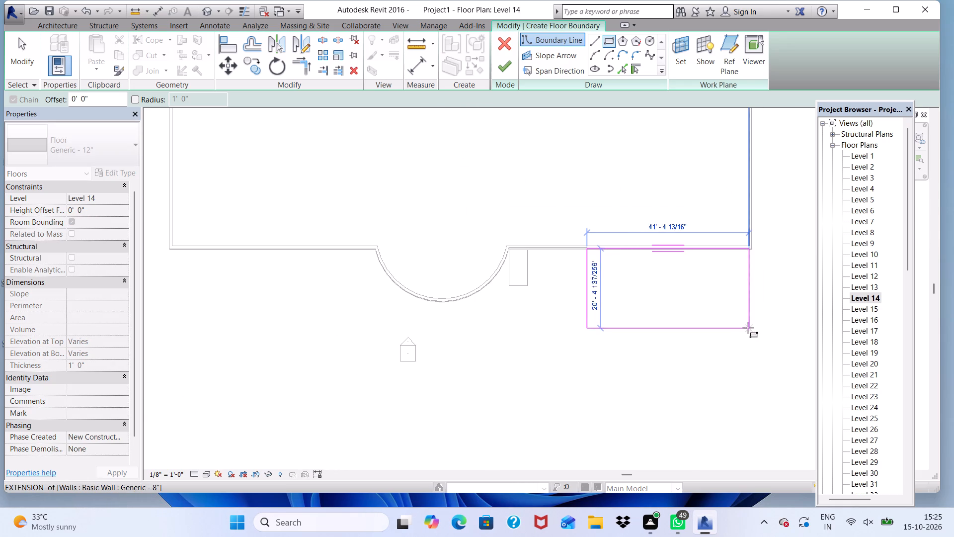
pyautogui.scroll(5, 747, 326)
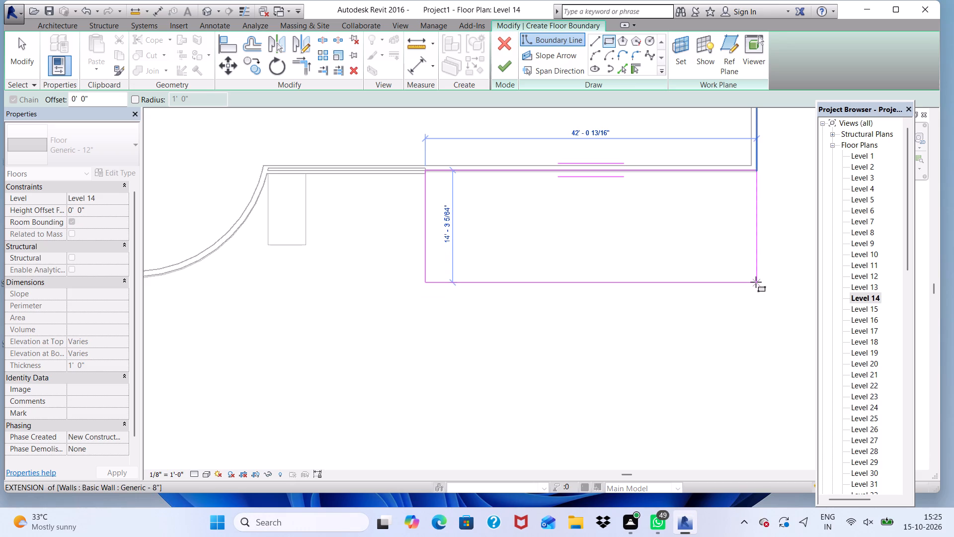
pyautogui.click(757, 291)
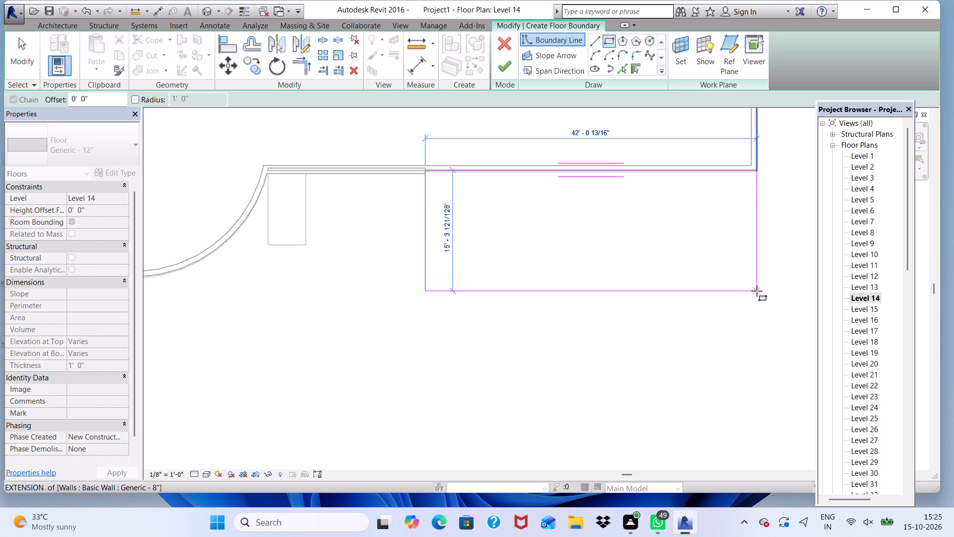
pyautogui.click(503, 62)
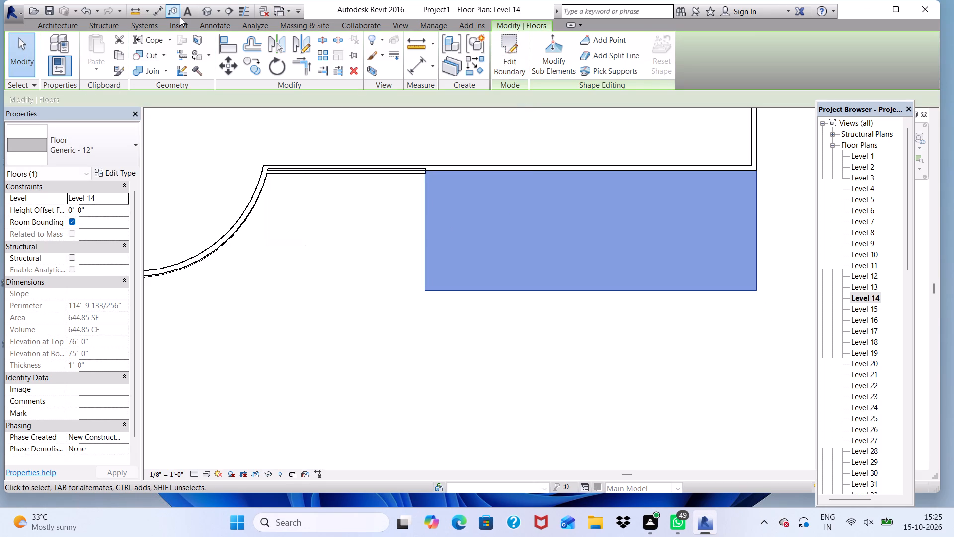
# Examine the projecting floor slabs up to Level 14 in 3D from the front and side, checking their alignment along the tower's front.
pyautogui.click(201, 13)
pyautogui.scroll(7, 393, 213)
pyautogui.moveTo(425, 207); pyautogui.dragTo(438, 236, button='middle')
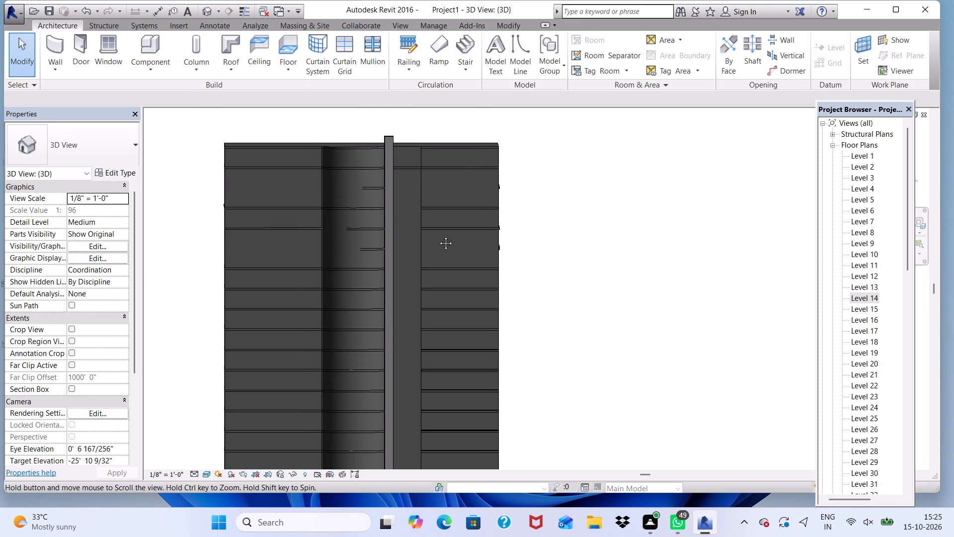
pyautogui.moveTo(438, 236); pyautogui.dragTo(476, 196, button='middle')
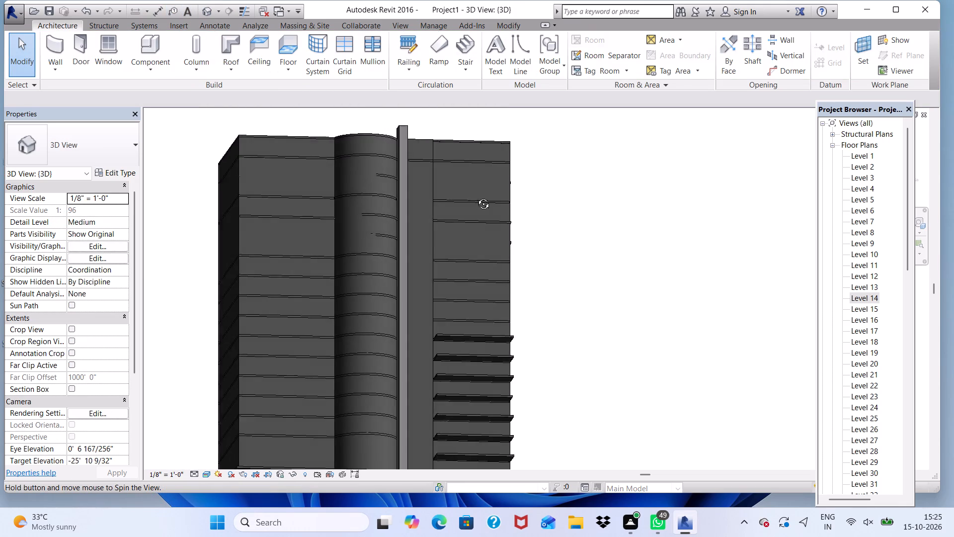
pyautogui.moveTo(476, 196); pyautogui.dragTo(440, 229, button='middle')
pyautogui.keyDown('shift'); pyautogui.scroll(1, 437, 133); pyautogui.keyUp('shift')
pyautogui.keyDown('shift'); pyautogui.scroll(-5, 437, 127); pyautogui.keyUp('shift')
pyautogui.moveTo(426, 266); pyautogui.dragTo(504, 245, button='middle')
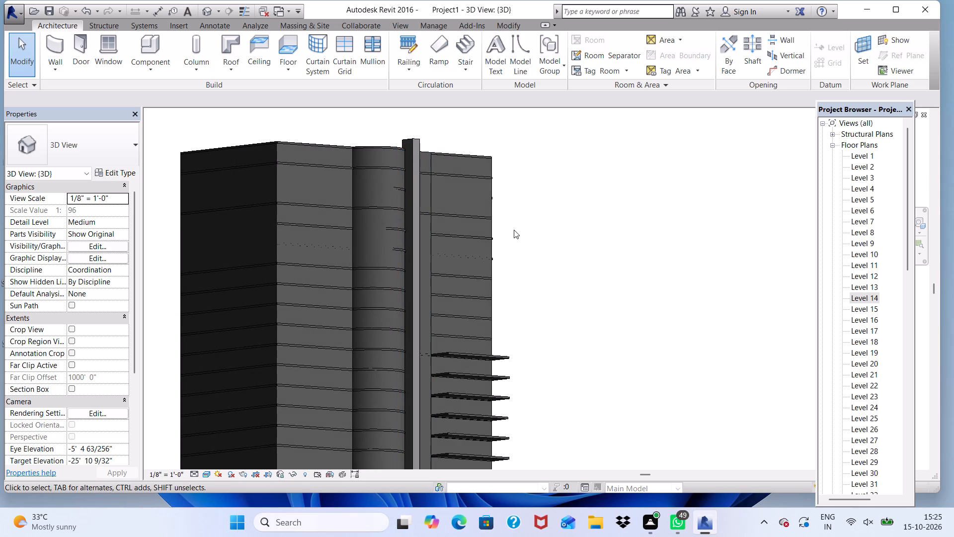
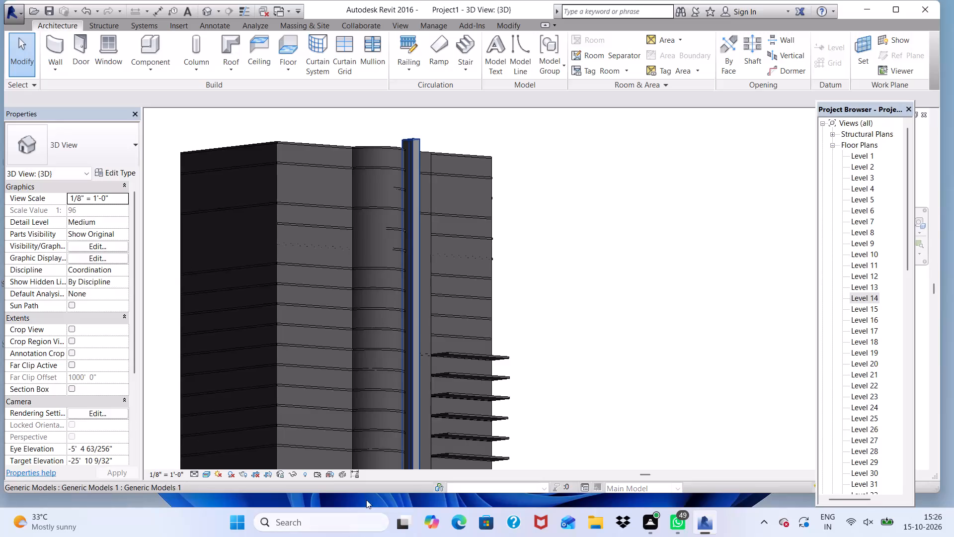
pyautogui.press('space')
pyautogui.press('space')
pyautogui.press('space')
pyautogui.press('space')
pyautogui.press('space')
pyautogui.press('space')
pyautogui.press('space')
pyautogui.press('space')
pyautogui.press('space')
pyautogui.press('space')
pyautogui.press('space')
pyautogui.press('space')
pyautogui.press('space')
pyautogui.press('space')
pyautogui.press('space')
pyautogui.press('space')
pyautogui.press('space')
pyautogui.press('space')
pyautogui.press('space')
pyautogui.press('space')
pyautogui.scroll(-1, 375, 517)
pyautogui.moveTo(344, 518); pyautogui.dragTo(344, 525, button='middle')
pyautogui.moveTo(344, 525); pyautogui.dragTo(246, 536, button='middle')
# Examine the tower's front in 3D, checking how the projecting floor slabs up to Level 14 line up with its outer side face.
pyautogui.moveTo(436, 382); pyautogui.dragTo(400, 379, button='middle')
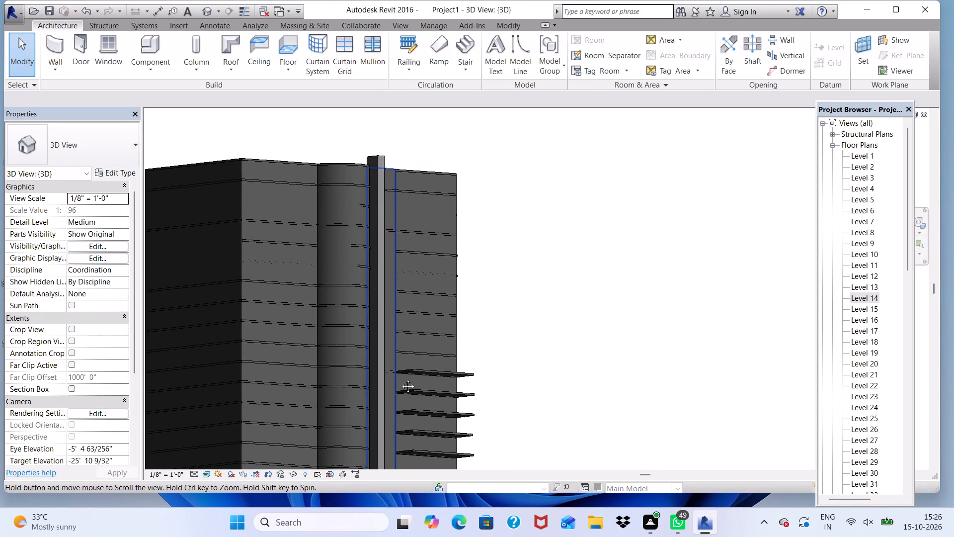
pyautogui.moveTo(400, 379); pyautogui.dragTo(410, 351, button='middle')
pyautogui.moveTo(410, 351); pyautogui.dragTo(395, 364, button='middle')
pyautogui.press('space')
pyautogui.press('space')
pyautogui.press('space')
pyautogui.press('space')
pyautogui.press('space')
pyautogui.press('space')
pyautogui.press('space')
pyautogui.press('space')
pyautogui.press('space')
pyautogui.scroll(1, 440, 302)
pyautogui.scroll(-5, 431, 278)
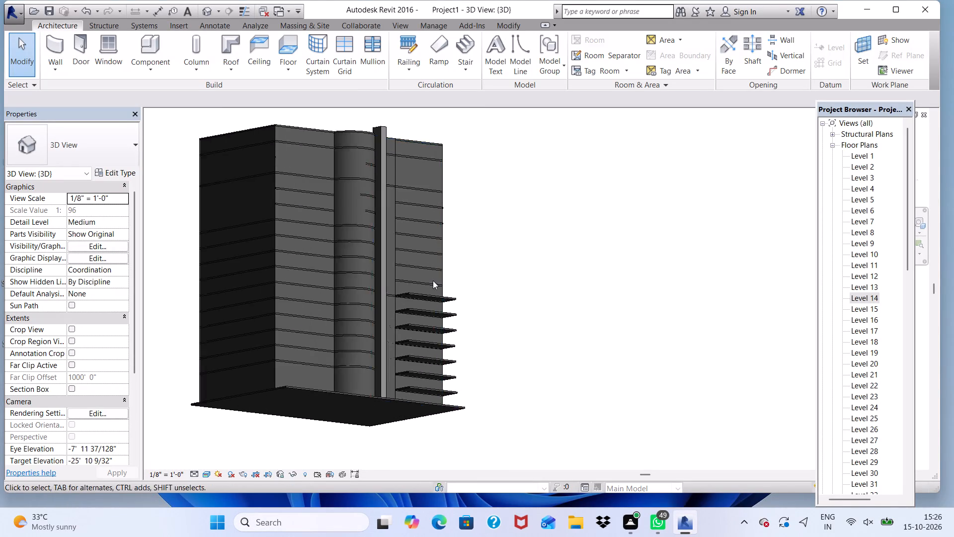
pyautogui.scroll(-1, 433, 280)
pyautogui.press('space')
pyautogui.scroll(-1, 436, 289)
pyautogui.keyDown('shift'); pyautogui.moveTo(436, 289); pyautogui.dragTo(377, 297, button='middle'); pyautogui.keyUp('shift')
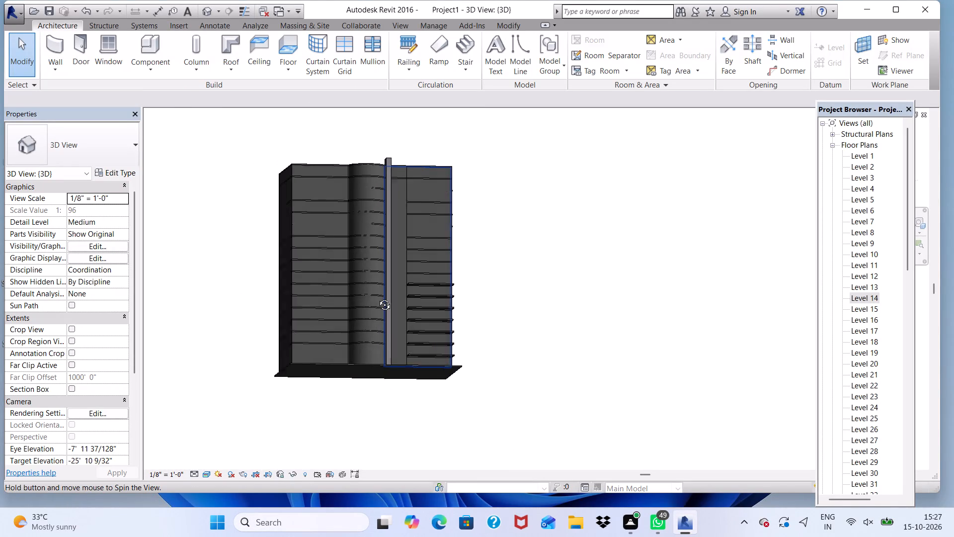
pyautogui.keyDown('shift'); pyautogui.moveTo(377, 297); pyautogui.dragTo(399, 296, button='middle'); pyautogui.keyUp('shift')
pyautogui.scroll(2, 860, 326)
pyautogui.scroll(-1, 860, 316)
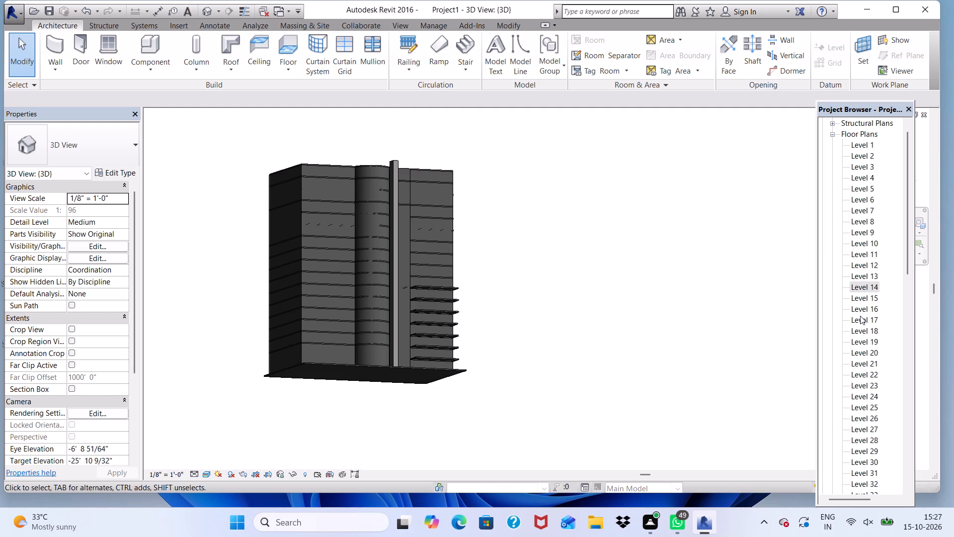
# Create a rectangular Generic - 12" floor on Level 16, about 42' by 15'-4", from the short wall's end to the tower's outer side face.
pyautogui.doubleClick(863, 305)
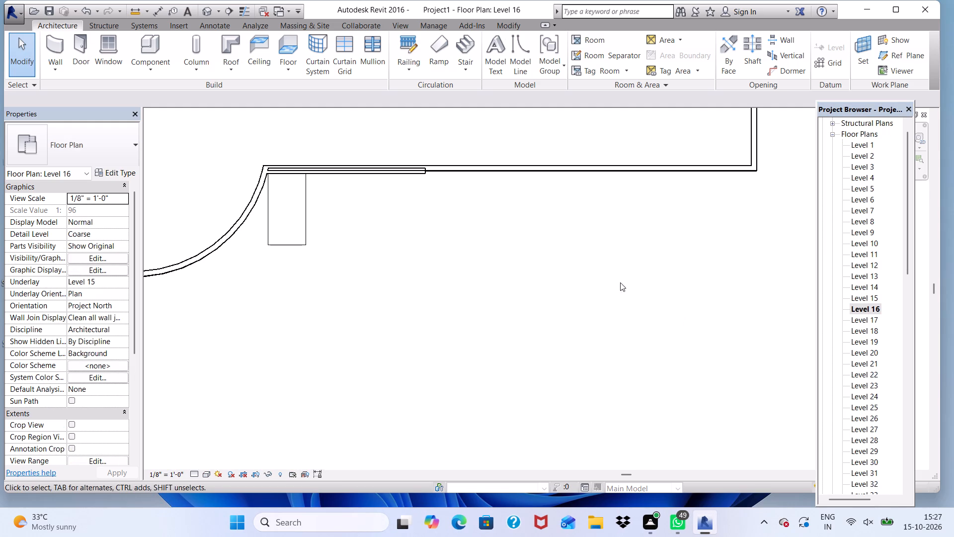
pyautogui.scroll(2, 412, 213)
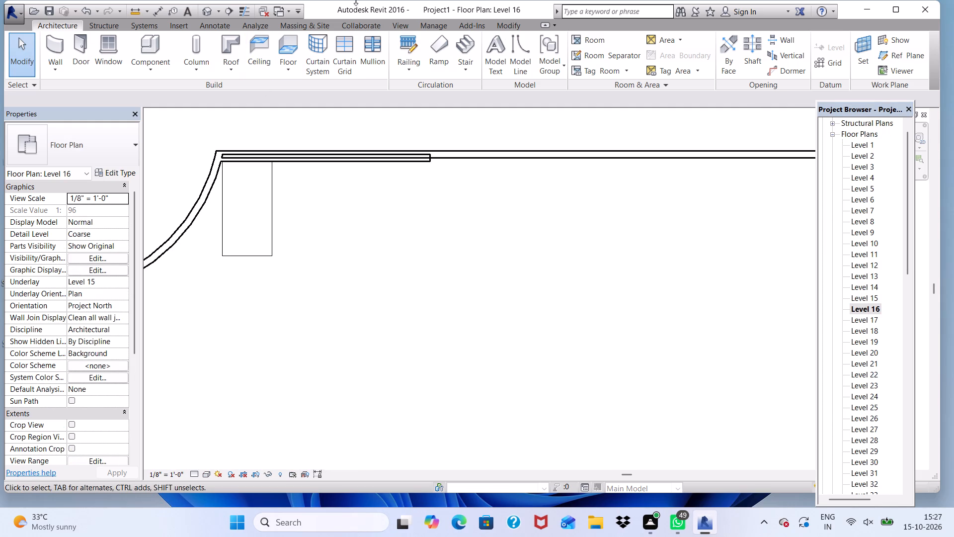
pyautogui.click(293, 45)
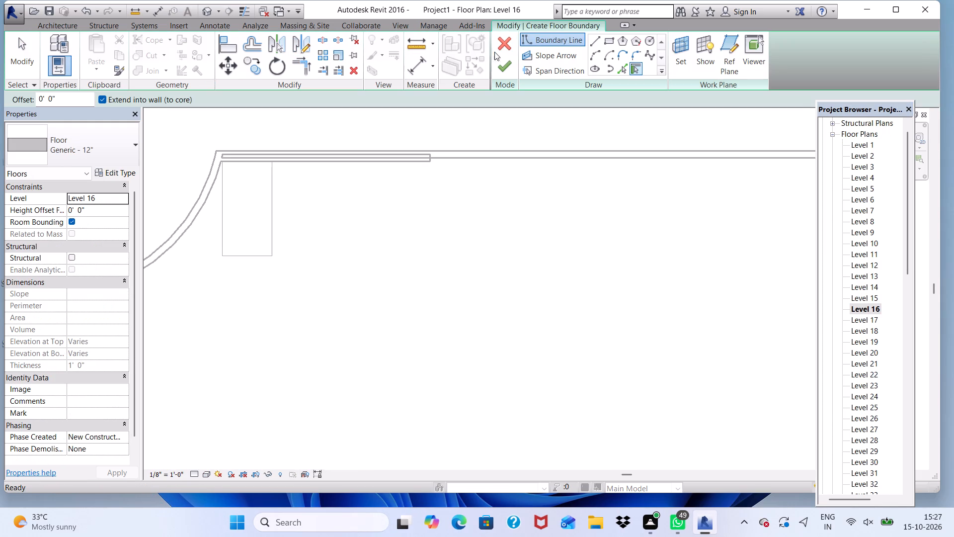
pyautogui.click(604, 37)
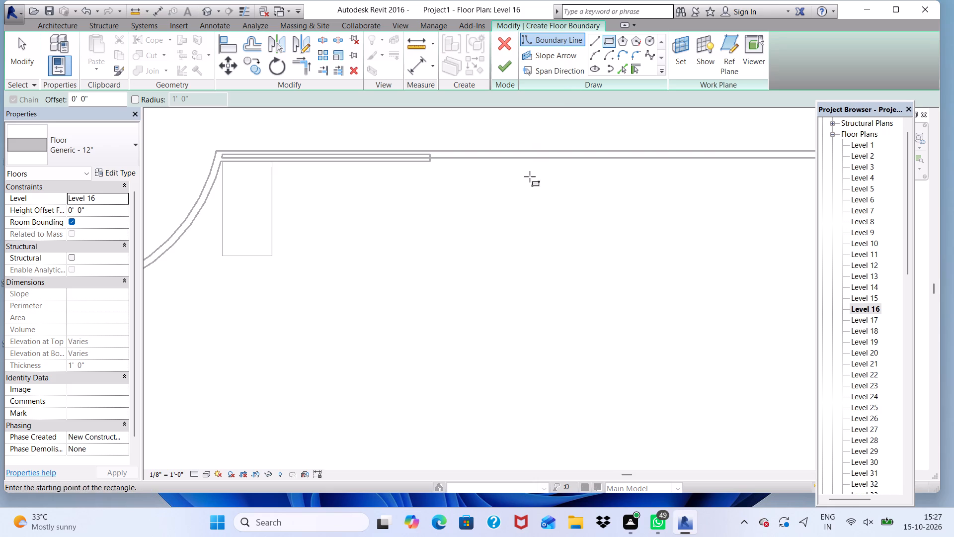
pyautogui.scroll(9, 448, 162)
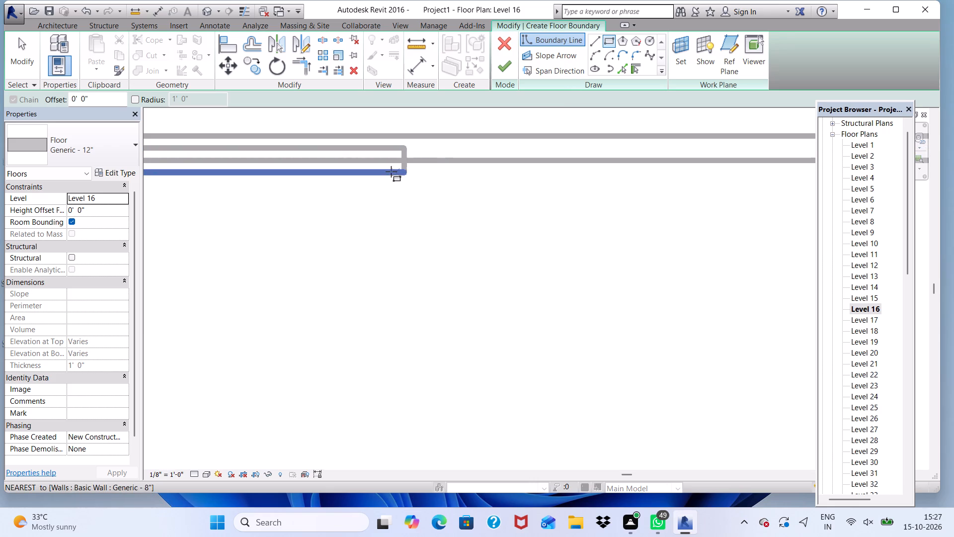
pyautogui.scroll(5, 390, 173)
pyautogui.scroll(2, 423, 140)
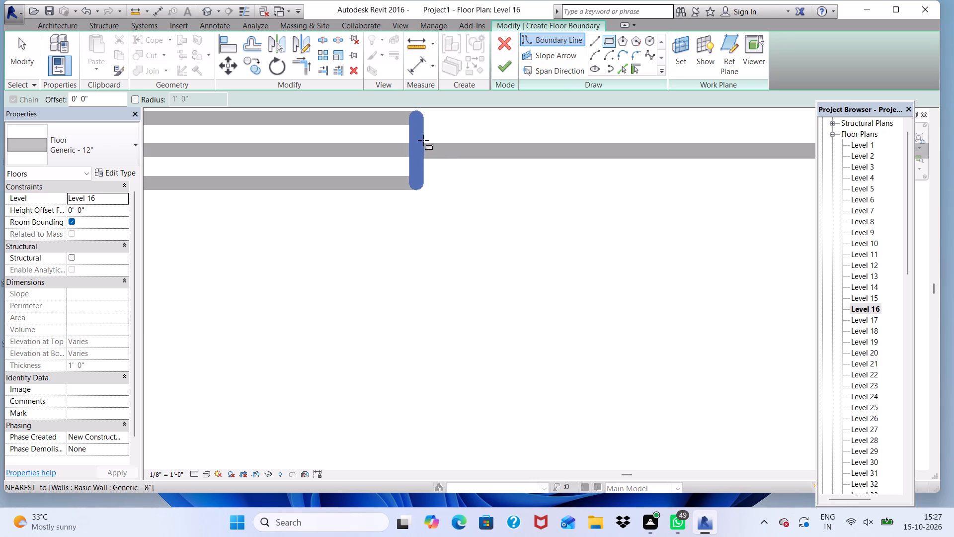
pyautogui.scroll(1, 423, 140)
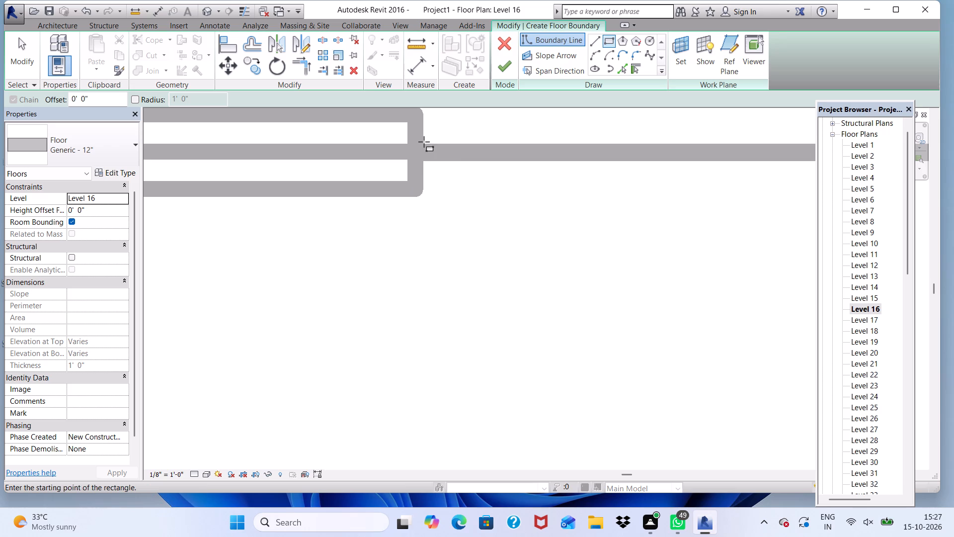
pyautogui.scroll(5, 419, 142)
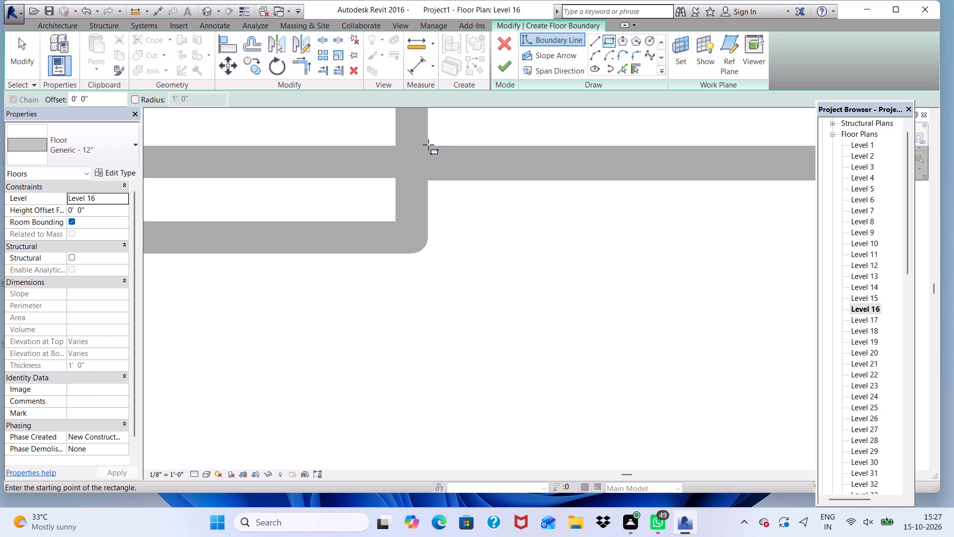
pyautogui.click(426, 144)
pyautogui.scroll(-6, 349, 150)
pyautogui.scroll(-16, 288, 175)
pyautogui.scroll(-6, 200, 196)
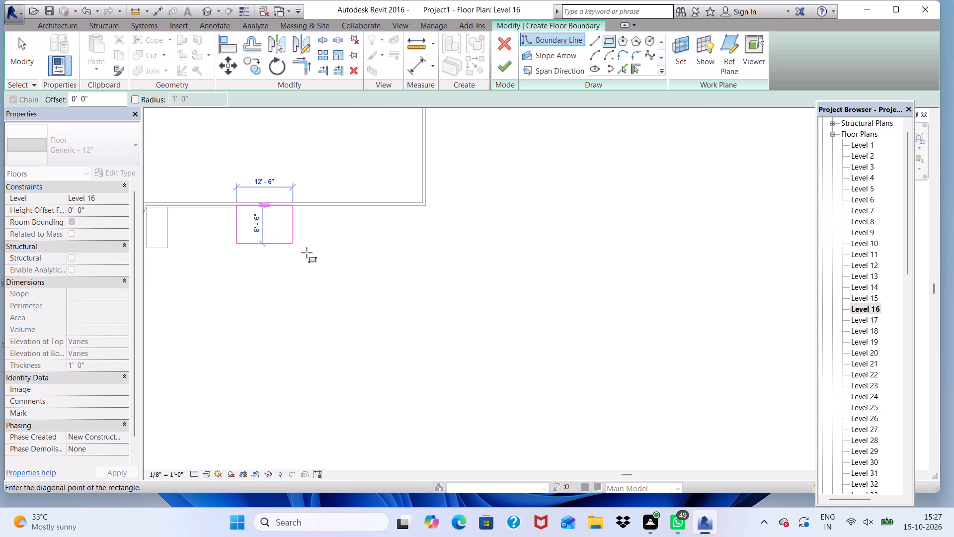
pyautogui.scroll(1, 336, 265)
pyautogui.scroll(5, 447, 249)
pyautogui.scroll(-8, 413, 243)
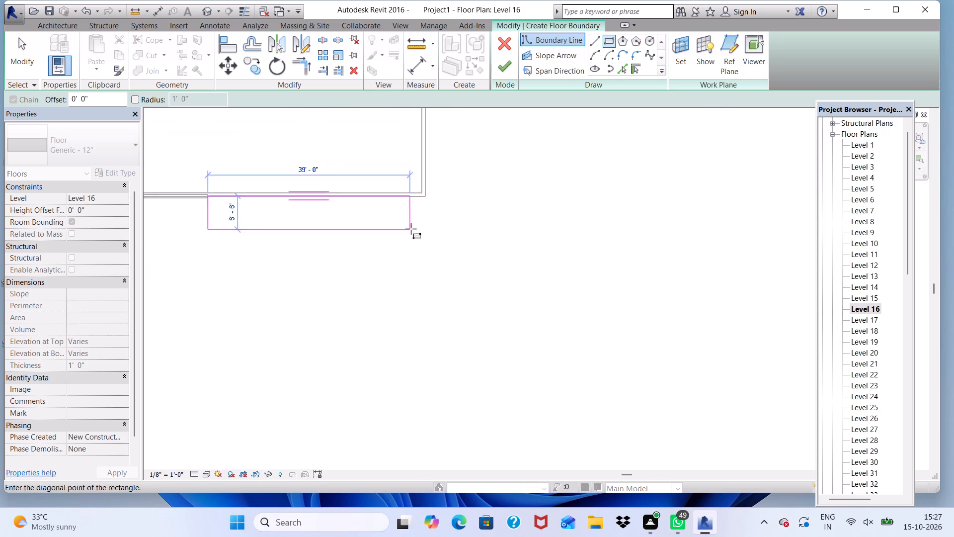
pyautogui.scroll(-3, 411, 229)
pyautogui.scroll(5, 427, 258)
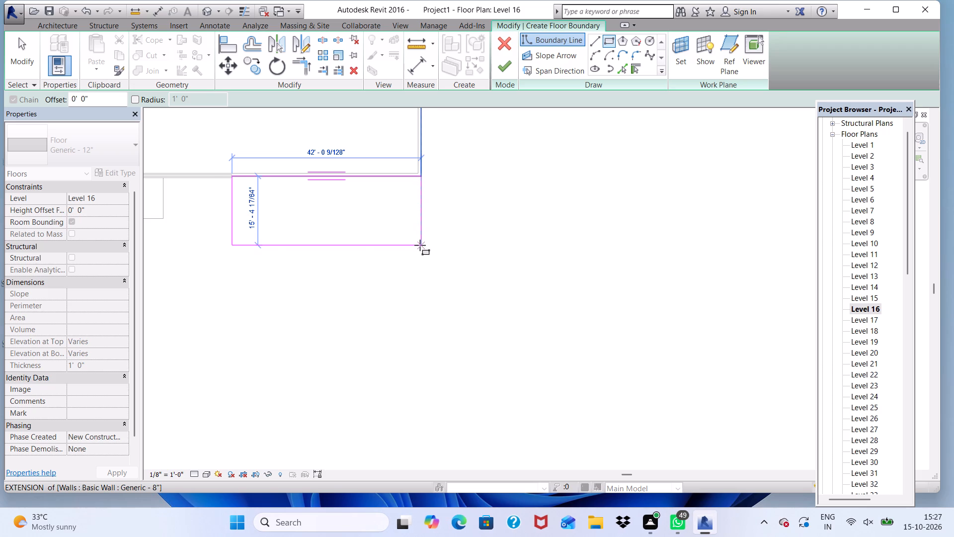
pyautogui.click(420, 245)
pyautogui.click(503, 68)
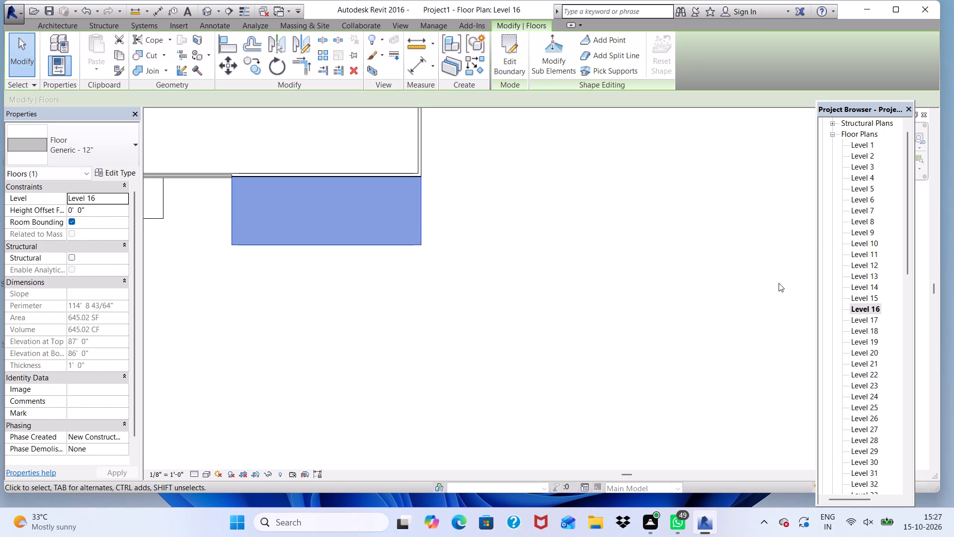
# Create a rectangular Generic - 12" floor on Level 18, about 42' by 15'-6", from the short wall's end to the tower's outer side face.
pyautogui.click(860, 331)
pyautogui.click(860, 331)
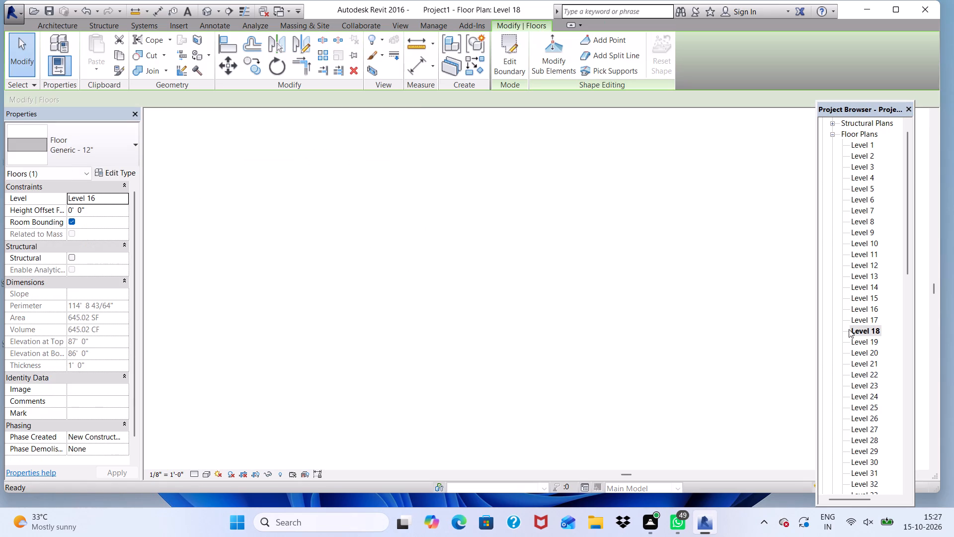
pyautogui.scroll(-7, 503, 213)
pyautogui.scroll(1, 340, 128)
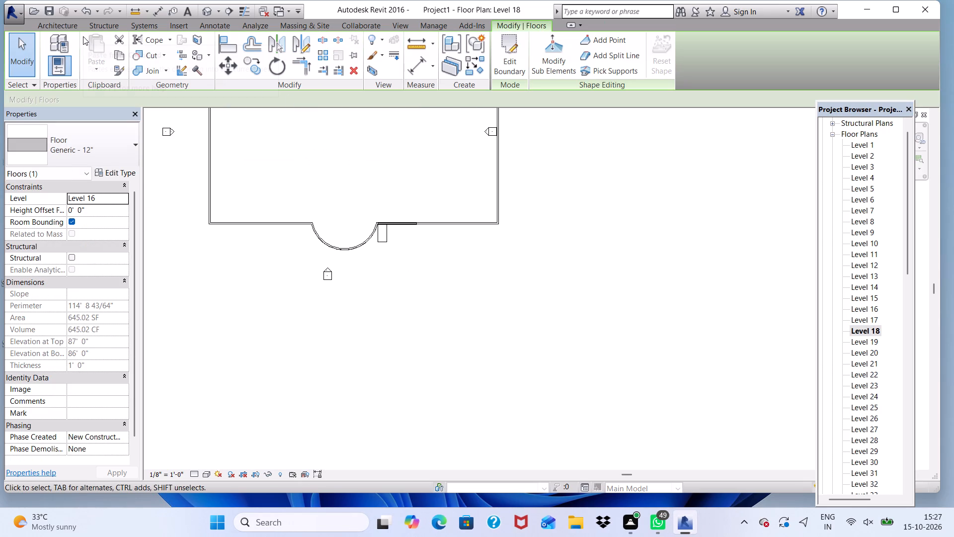
pyautogui.click(53, 27)
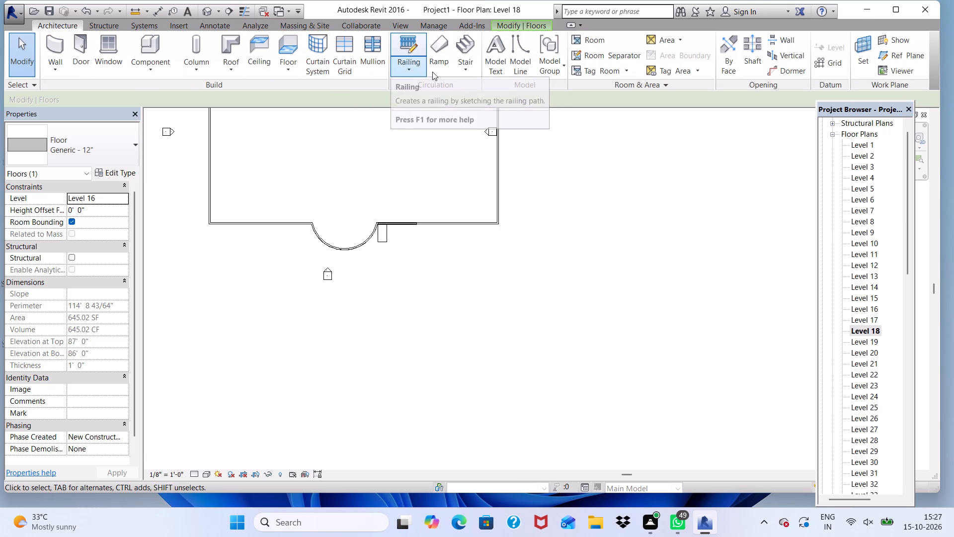
pyautogui.click(289, 52)
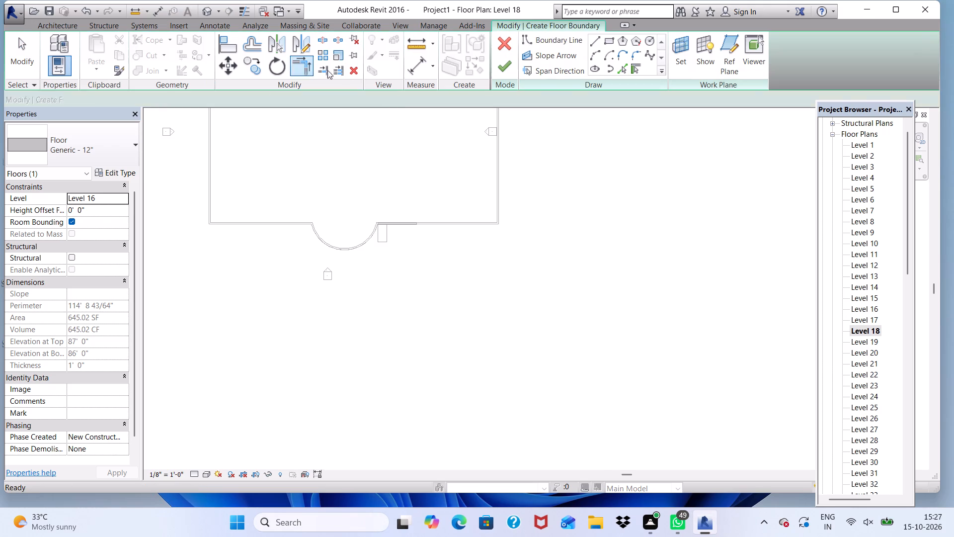
pyautogui.click(607, 39)
pyautogui.scroll(4, 425, 231)
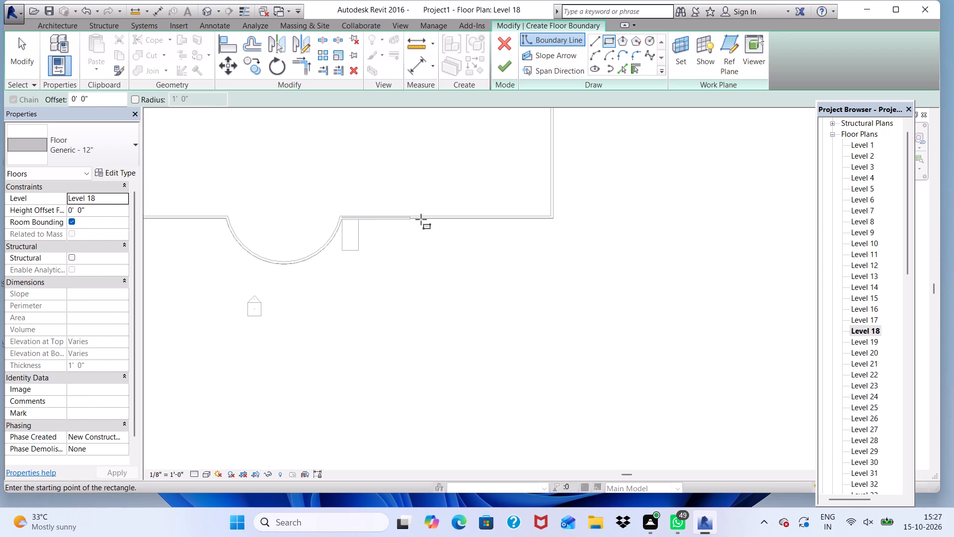
pyautogui.scroll(14, 418, 220)
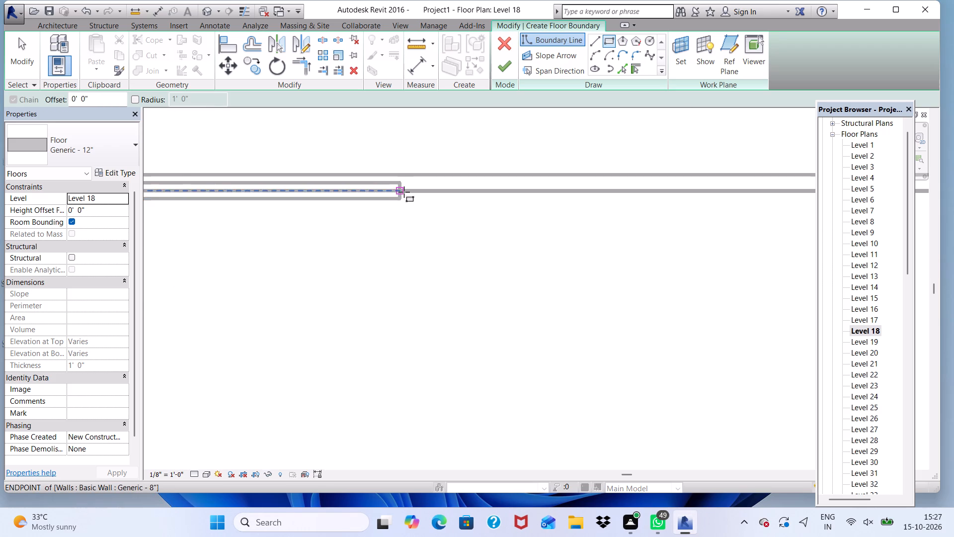
pyautogui.scroll(10, 404, 192)
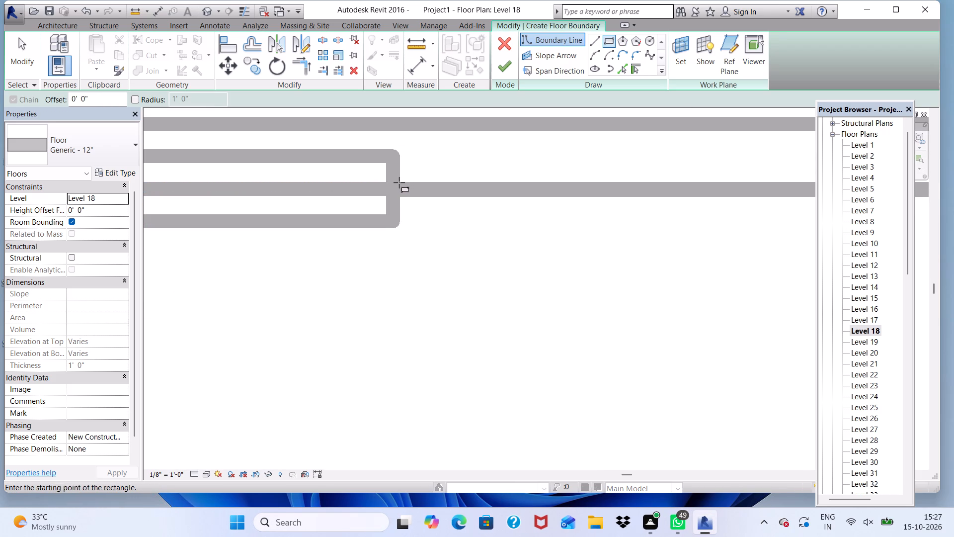
pyautogui.click(399, 181)
pyautogui.scroll(-9, 292, 216)
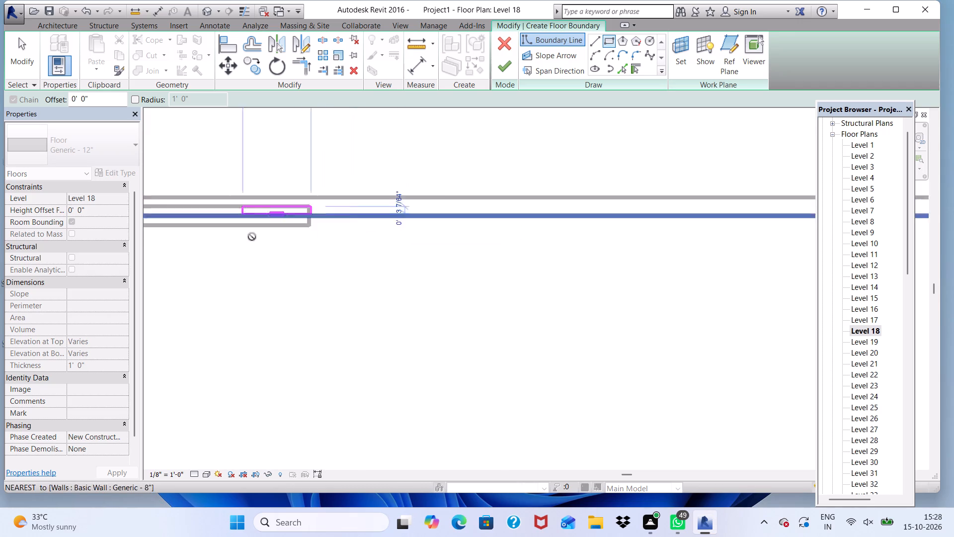
pyautogui.scroll(-12, 252, 237)
pyautogui.scroll(6, 568, 295)
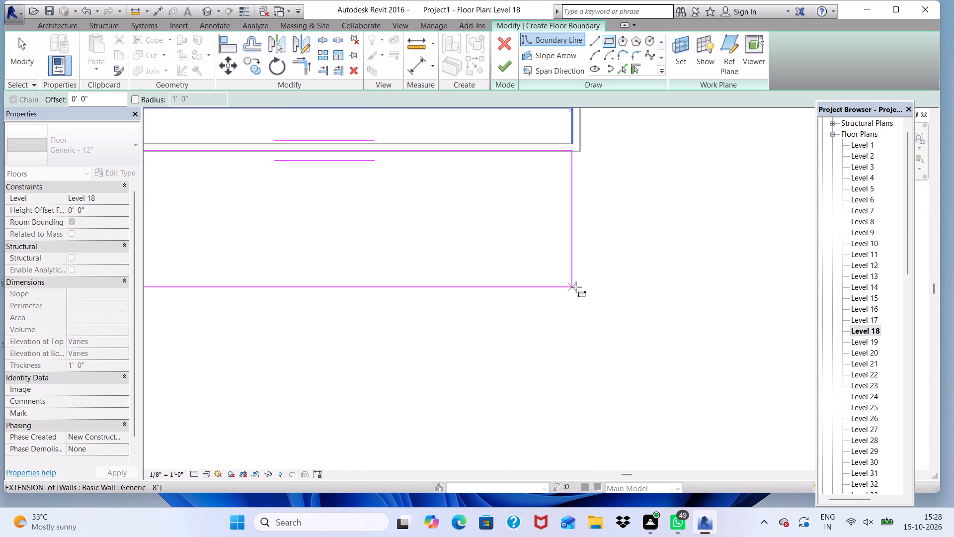
pyautogui.scroll(-4, 584, 296)
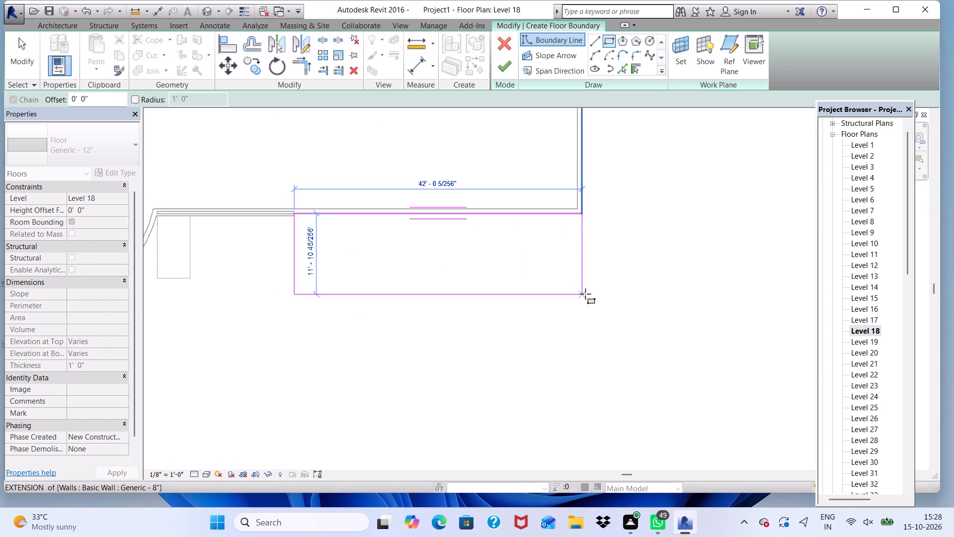
pyautogui.click(587, 320)
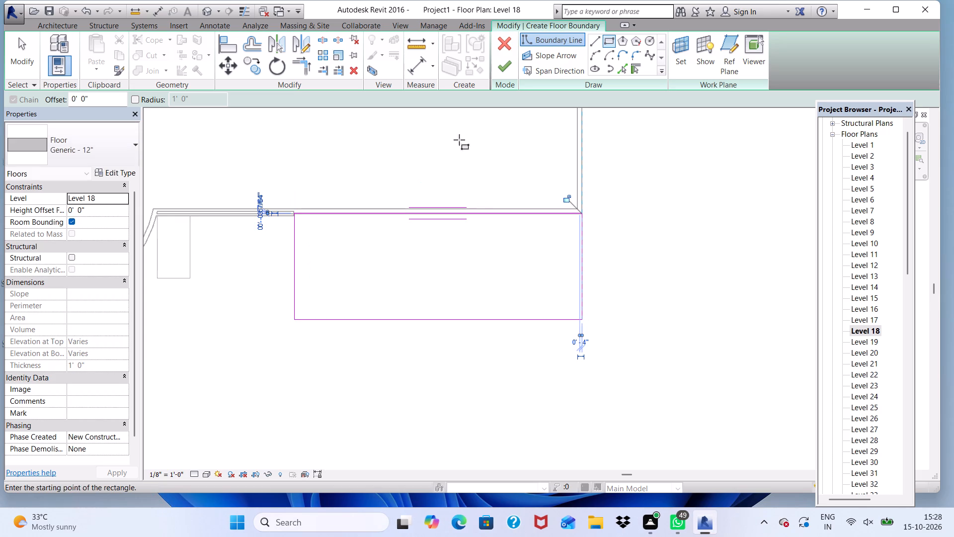
pyautogui.click(499, 67)
# Examine the projecting floor slabs up to Level 18 in 3D from several angles, checking their alignment along the tower's front.
pyautogui.scroll(-4, 568, 226)
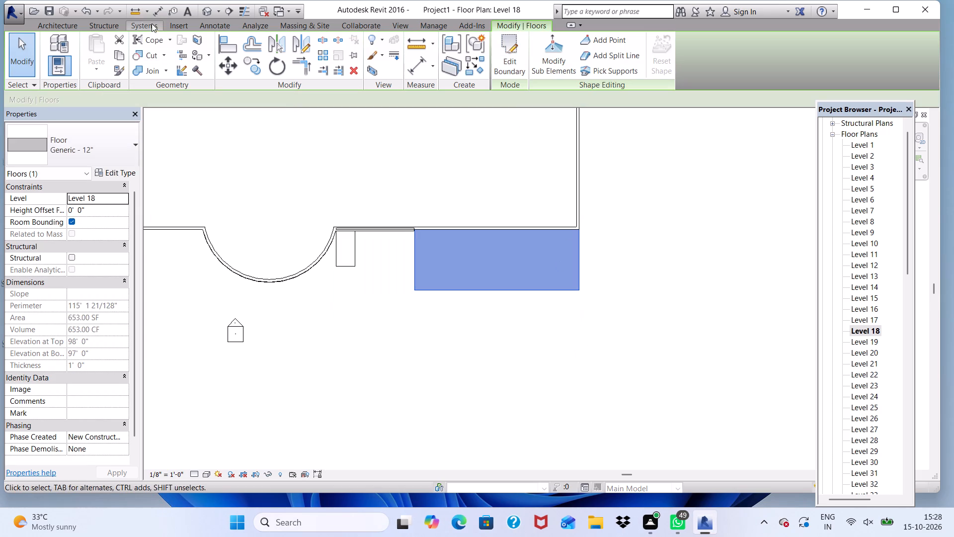
pyautogui.click(203, 12)
pyautogui.scroll(6, 391, 238)
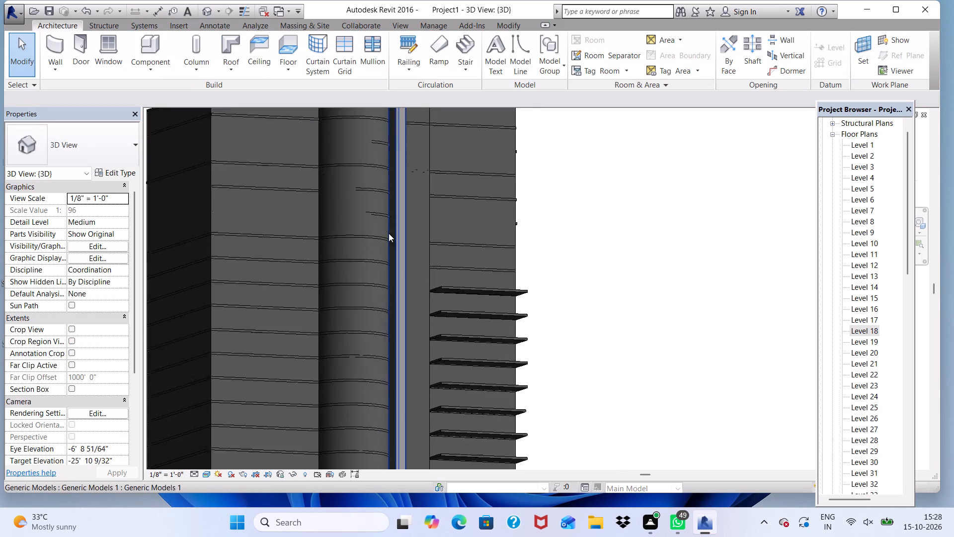
pyautogui.scroll(-4, 378, 215)
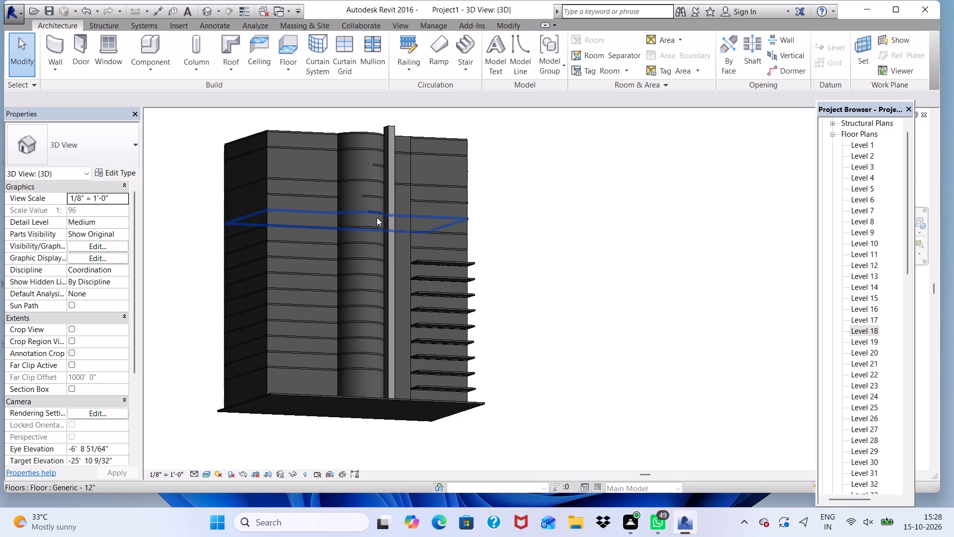
pyautogui.scroll(-2, 248, 160)
pyautogui.keyDown('shift'); pyautogui.moveTo(259, 234); pyautogui.dragTo(271, 269, button='middle'); pyautogui.keyUp('shift')
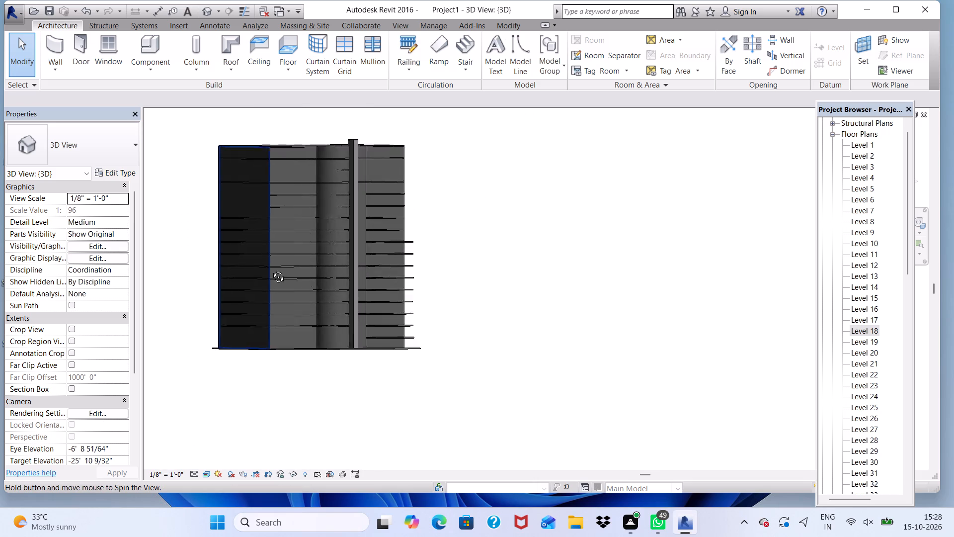
pyautogui.keyDown('shift'); pyautogui.moveTo(271, 269); pyautogui.dragTo(265, 310, button='middle'); pyautogui.keyUp('shift')
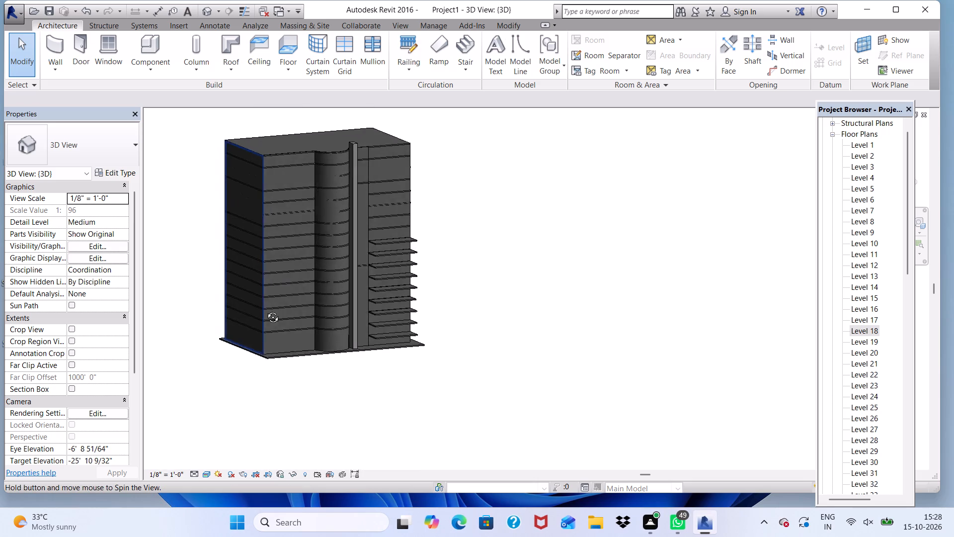
pyautogui.keyDown('shift'); pyautogui.moveTo(265, 310); pyautogui.dragTo(211, 328, button='middle'); pyautogui.keyUp('shift')
pyautogui.keyDown('shift'); pyautogui.scroll(-2, 337, 324); pyautogui.keyUp('shift')
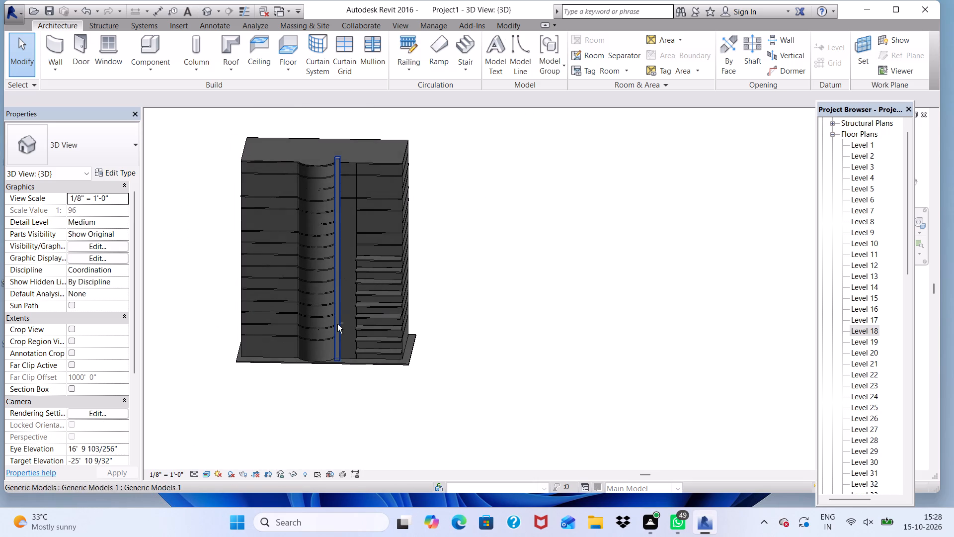
pyautogui.keyDown('shift'); pyautogui.moveTo(337, 324); pyautogui.dragTo(325, 287, button='middle'); pyautogui.keyUp('shift')
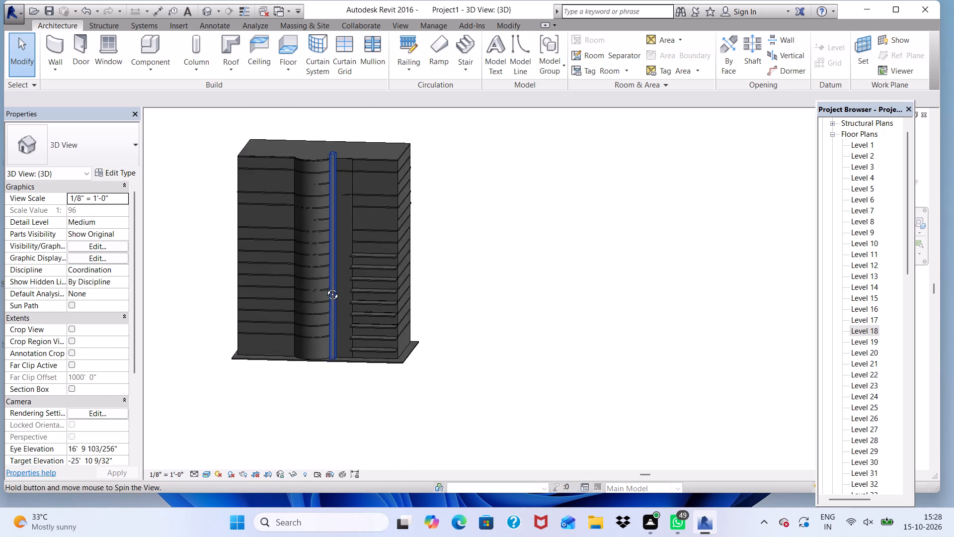
pyautogui.keyDown('shift'); pyautogui.moveTo(325, 287); pyautogui.dragTo(337, 299, button='middle'); pyautogui.keyUp('shift')
pyautogui.scroll(7, 368, 246)
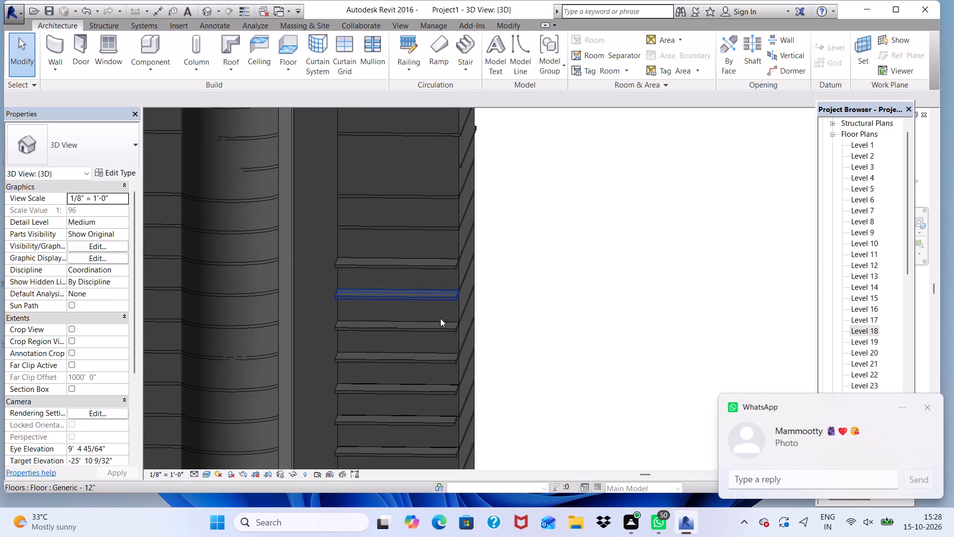
# Start a Generic - 12" floor with a rectangular boundary in the Level 20 floor plan.
pyautogui.doubleClick(859, 353)
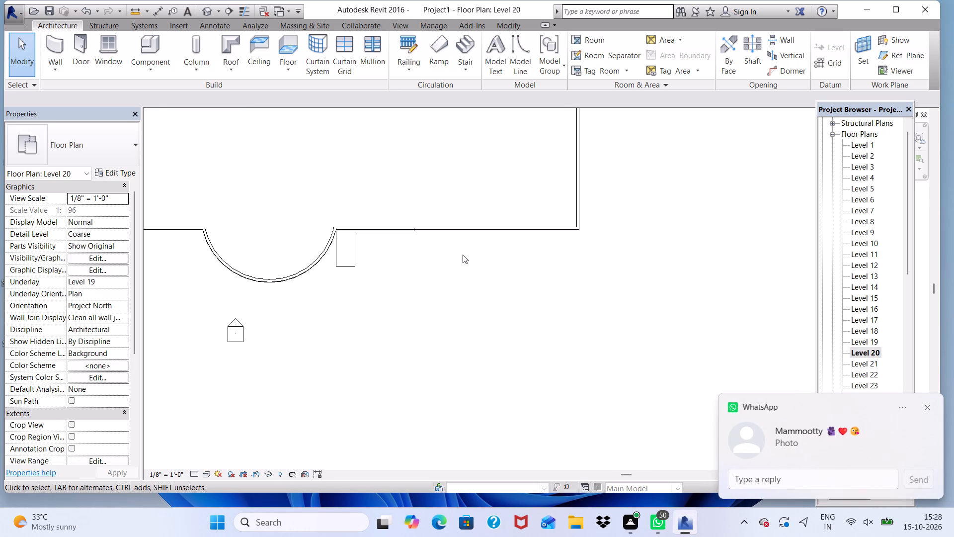
pyautogui.scroll(-4, 463, 255)
pyautogui.click(285, 70)
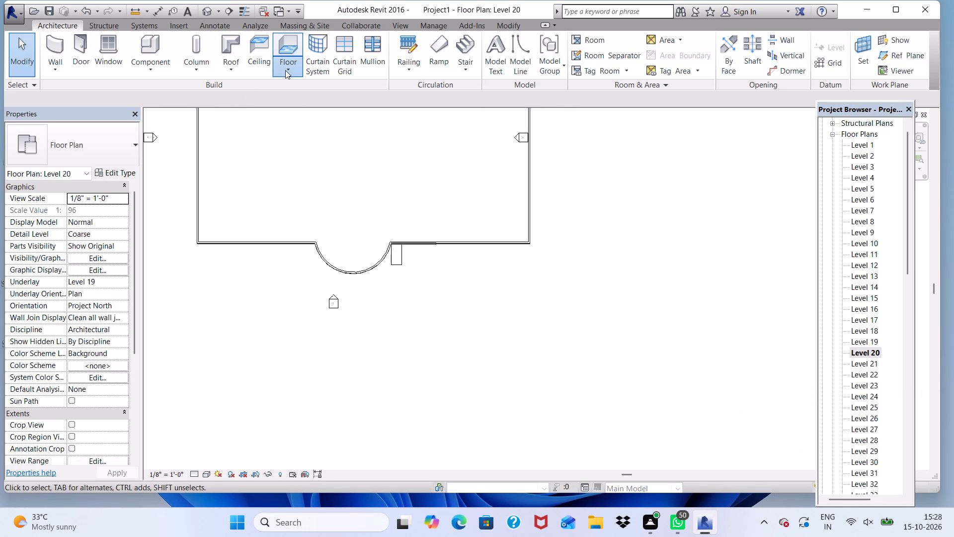
pyautogui.click(301, 92)
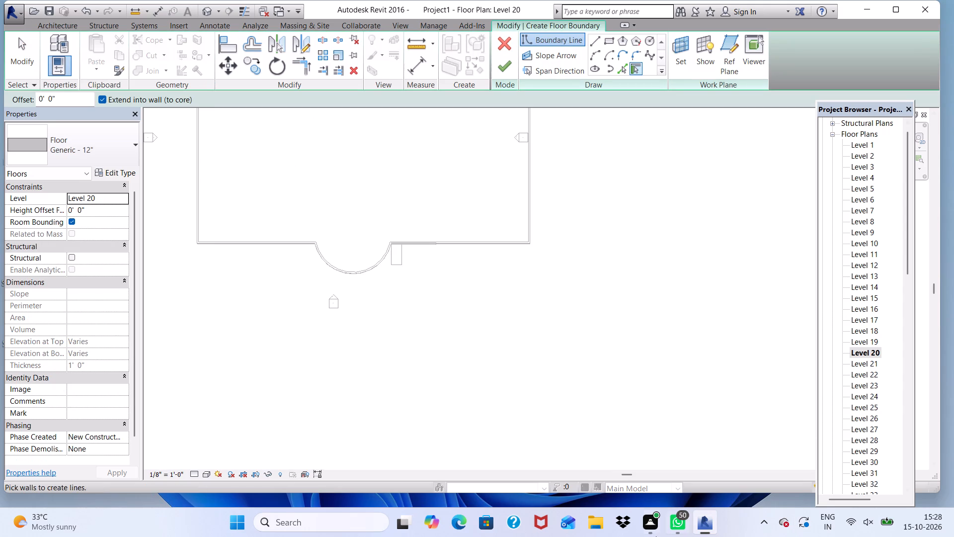
pyautogui.click(610, 43)
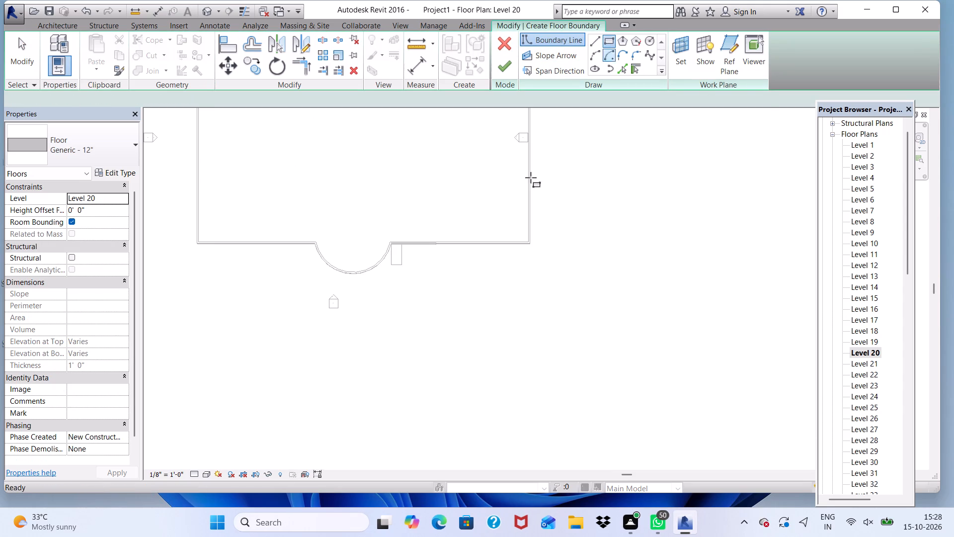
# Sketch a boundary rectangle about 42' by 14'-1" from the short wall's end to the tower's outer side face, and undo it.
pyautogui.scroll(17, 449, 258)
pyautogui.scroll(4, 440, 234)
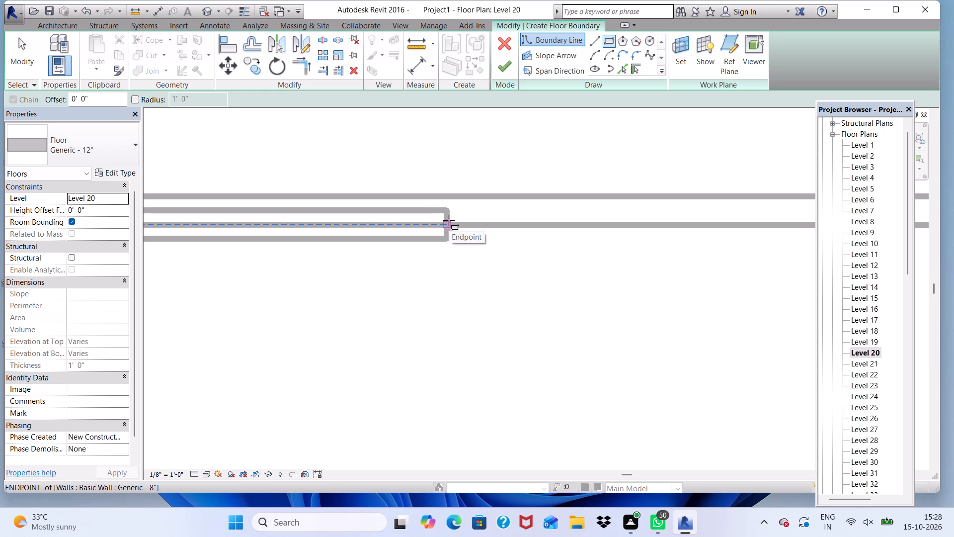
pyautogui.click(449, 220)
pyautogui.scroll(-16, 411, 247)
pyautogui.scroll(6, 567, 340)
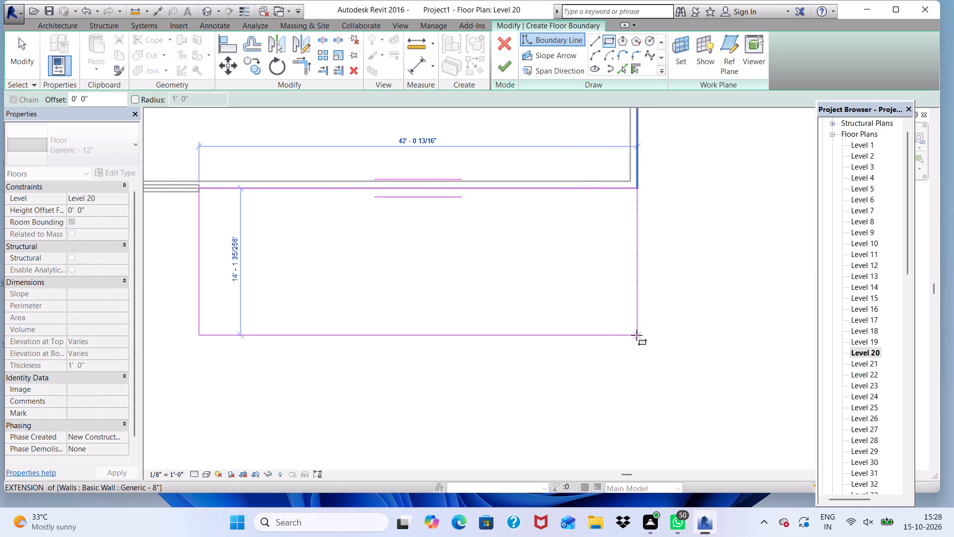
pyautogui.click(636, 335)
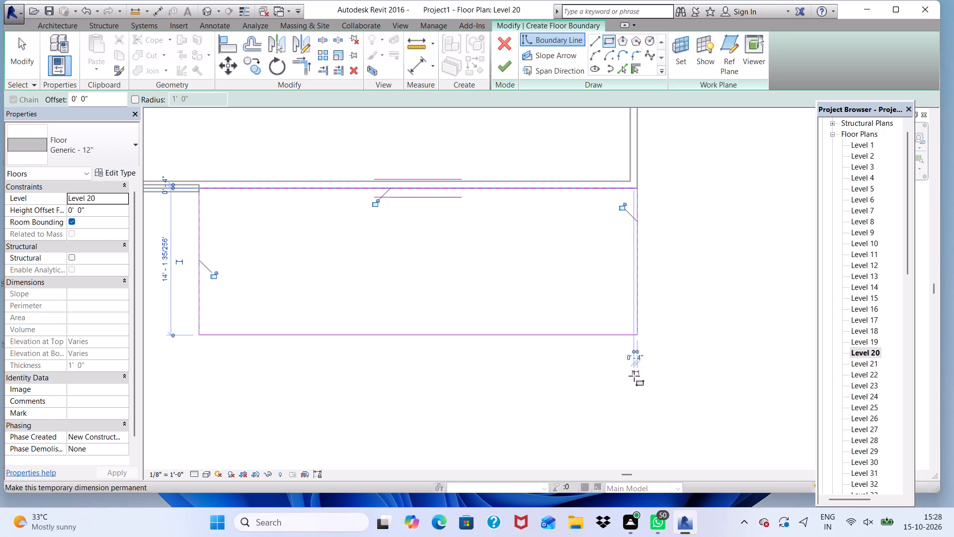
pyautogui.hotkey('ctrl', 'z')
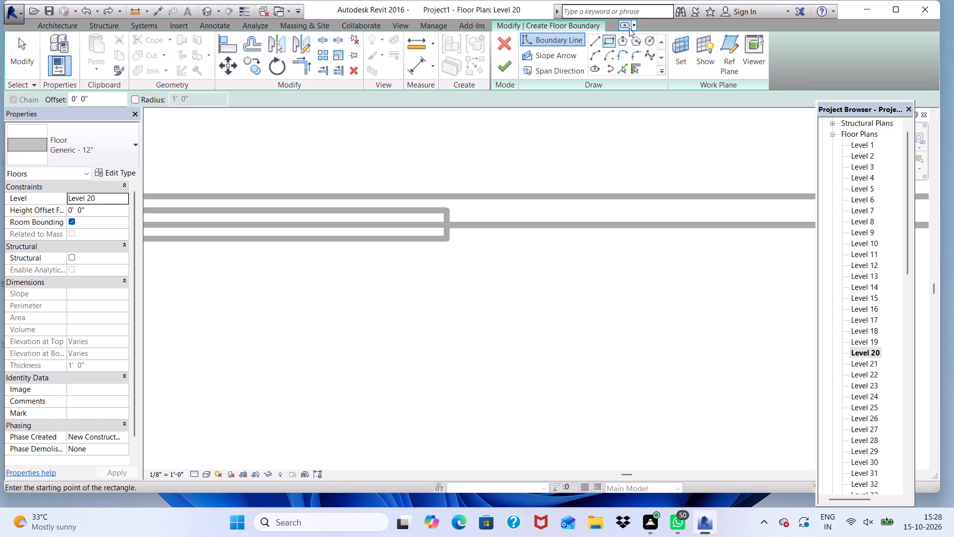
# Create the Level 20 floor from a rectangle about 41'-5" by 15'-4", from the short wall's end to the side wall's inner face line.
pyautogui.scroll(4, 438, 244)
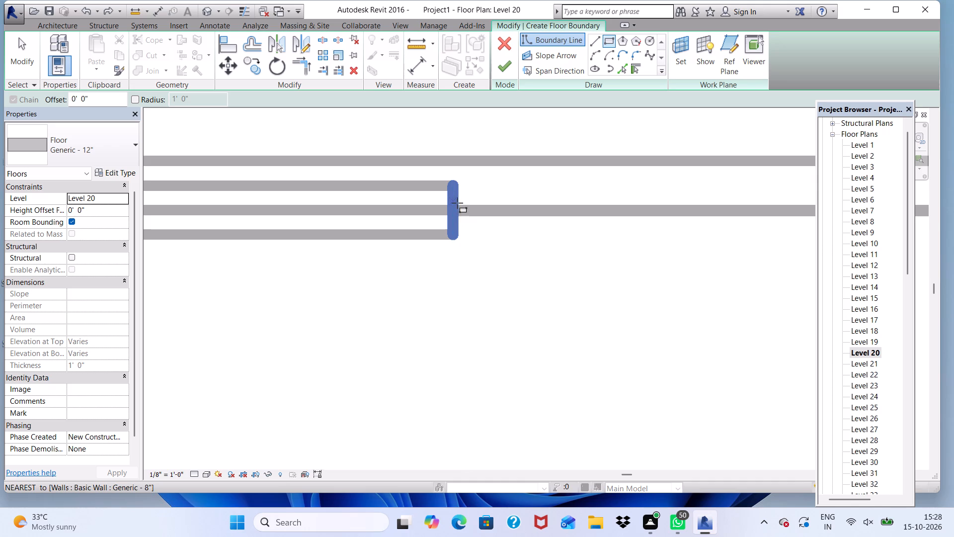
pyautogui.click(457, 203)
pyautogui.scroll(-6, 422, 291)
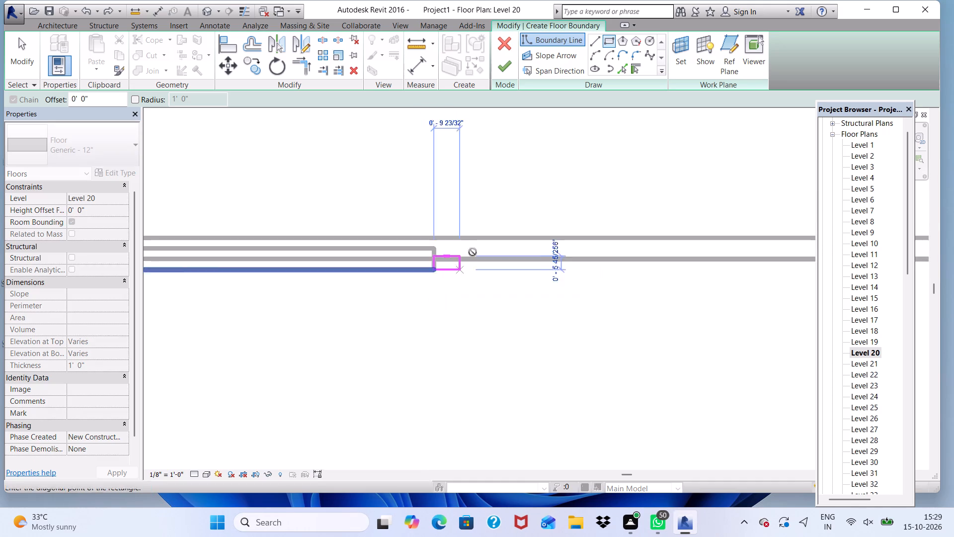
pyautogui.scroll(-6, 473, 252)
pyautogui.scroll(-11, 362, 148)
pyautogui.scroll(5, 621, 253)
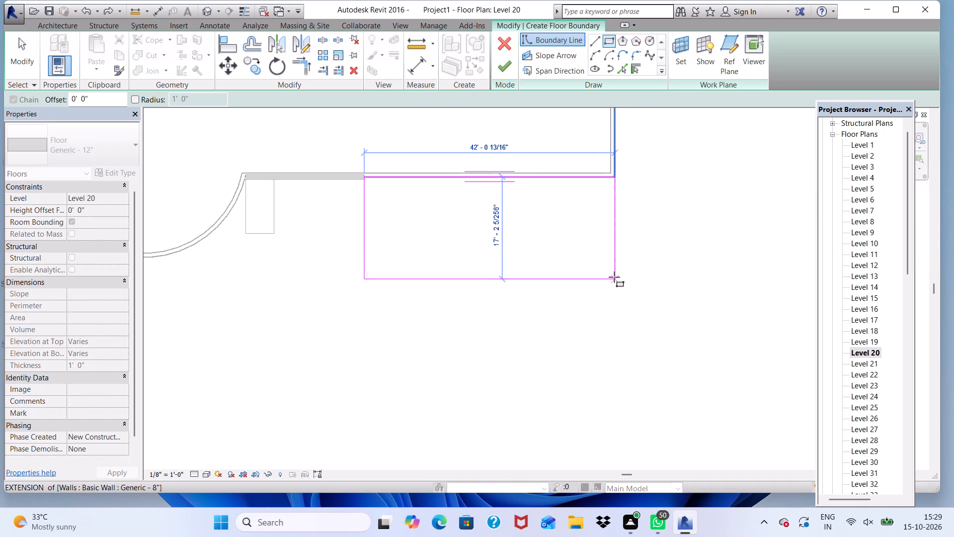
pyautogui.click(610, 268)
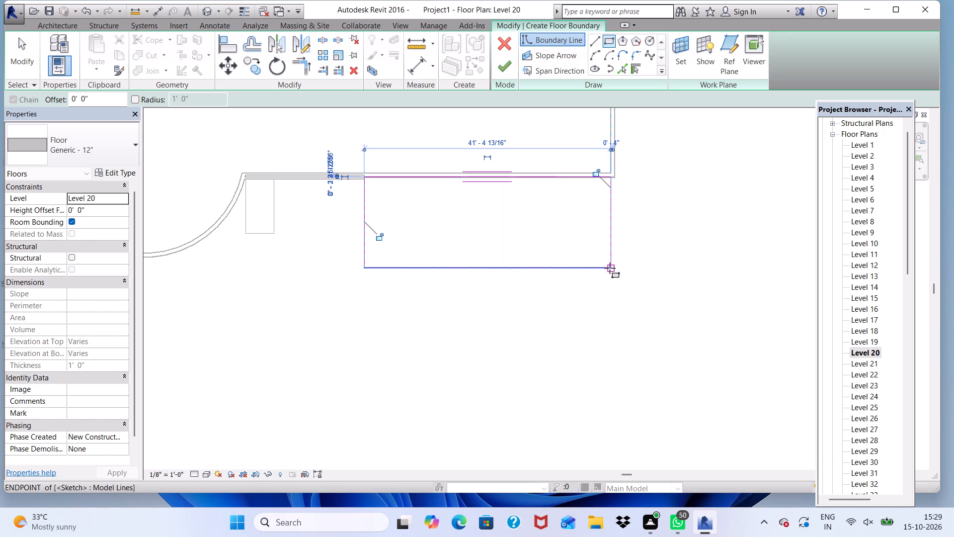
pyautogui.click(503, 57)
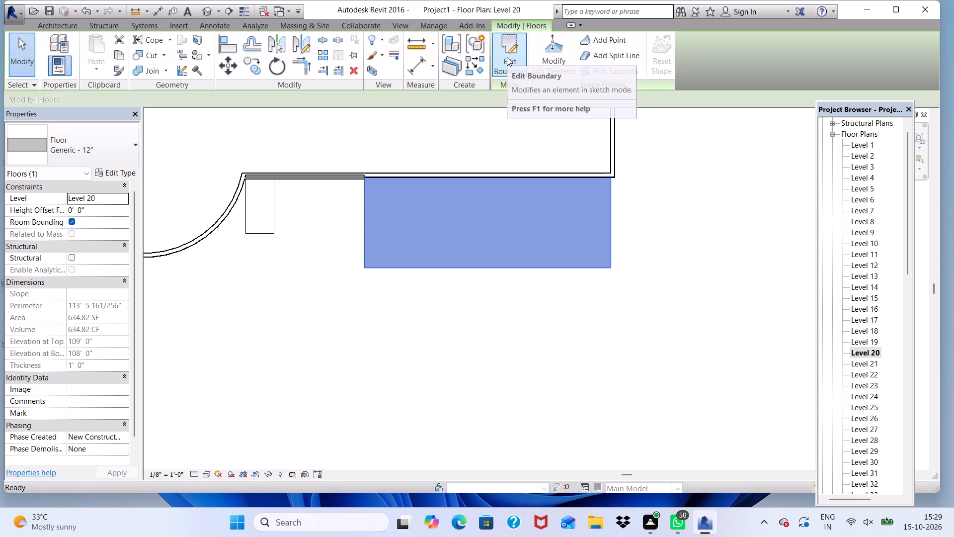
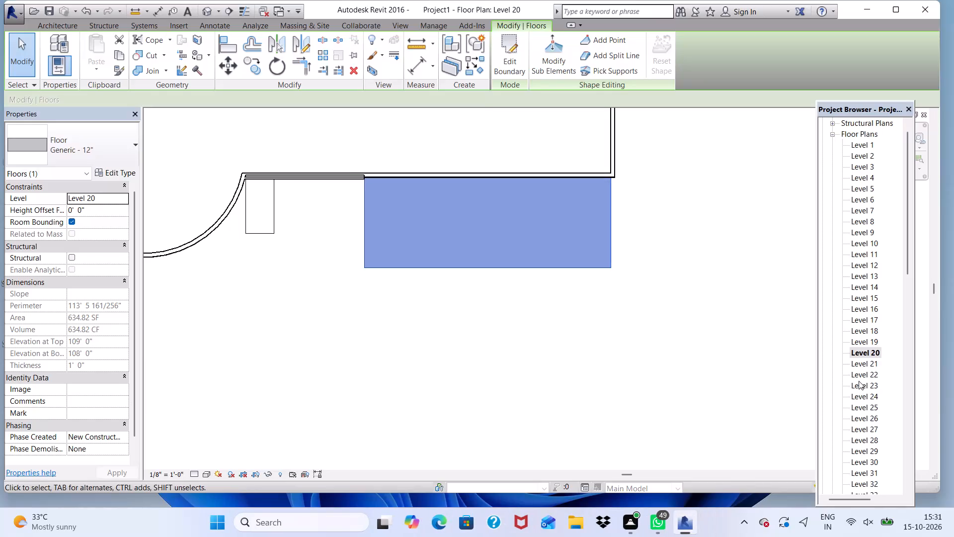
# Create a Generic - 12" floor on Level 22 from a rectangle about 42' by 15'-3 1/2", from the short wall's end to the tower's outer side face.
pyautogui.doubleClick(858, 379)
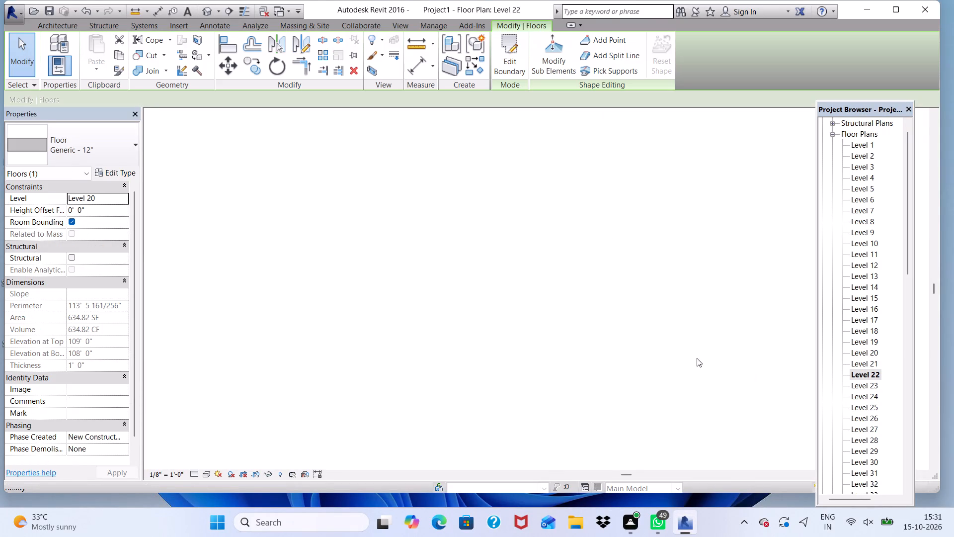
pyautogui.scroll(-6, 466, 268)
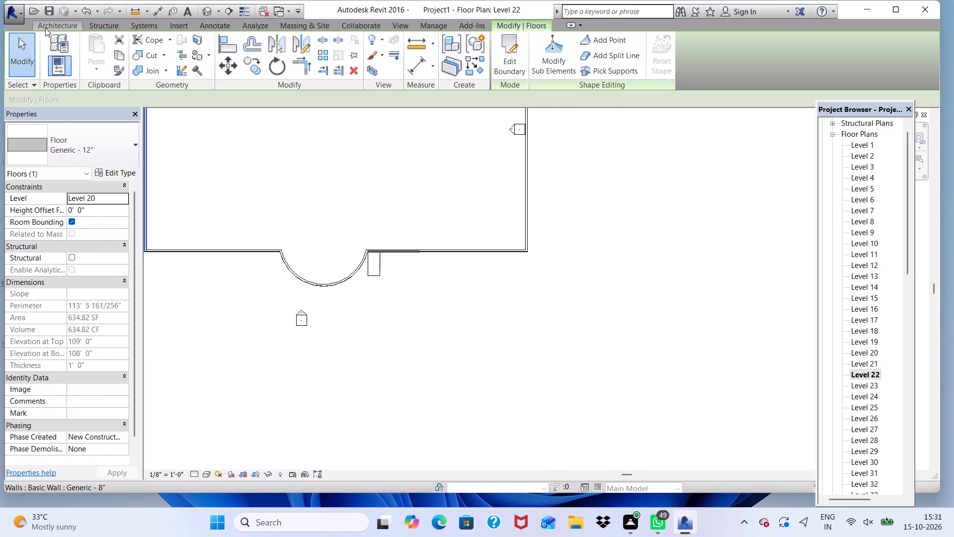
pyautogui.click(45, 25)
pyautogui.click(293, 41)
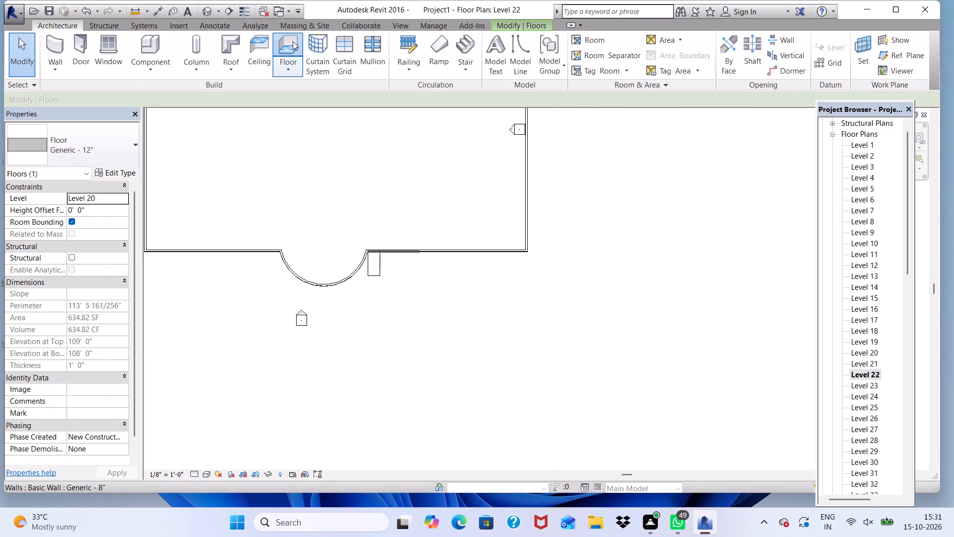
pyautogui.click(609, 47)
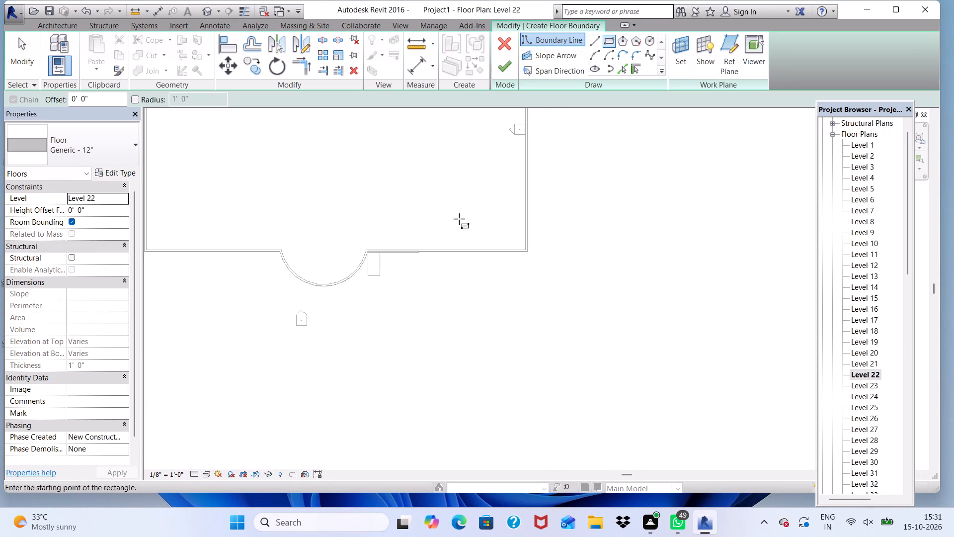
pyautogui.scroll(12, 430, 253)
pyautogui.scroll(6, 389, 211)
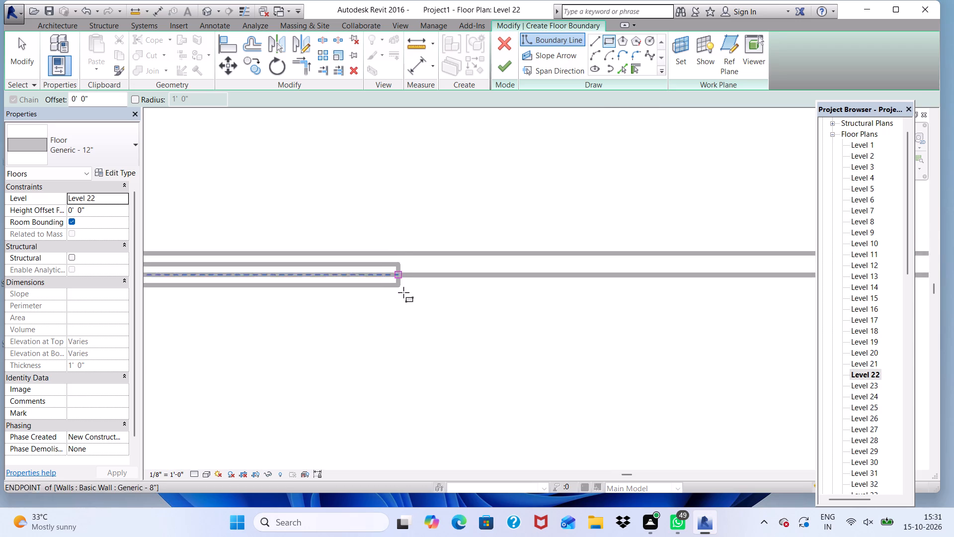
pyautogui.scroll(10, 403, 292)
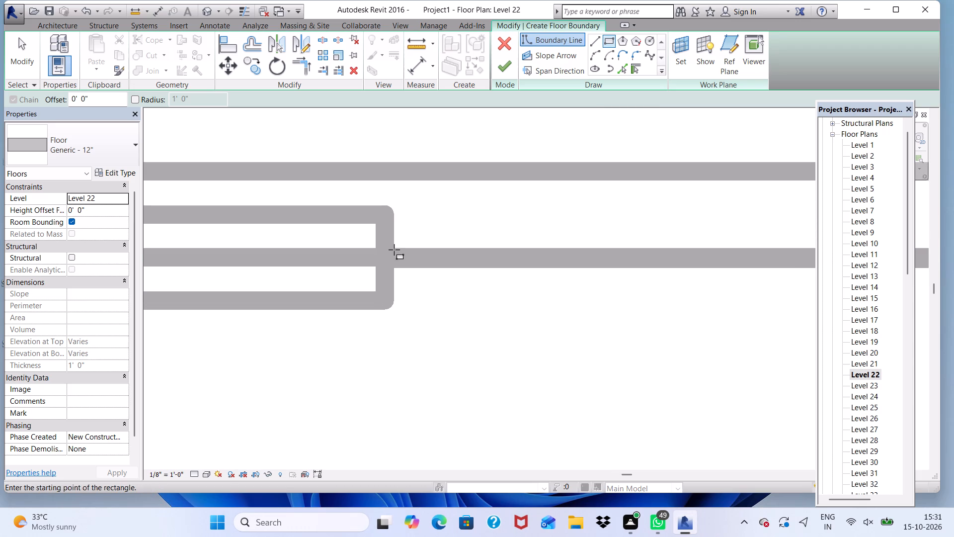
pyautogui.click(395, 248)
pyautogui.scroll(-6, 338, 271)
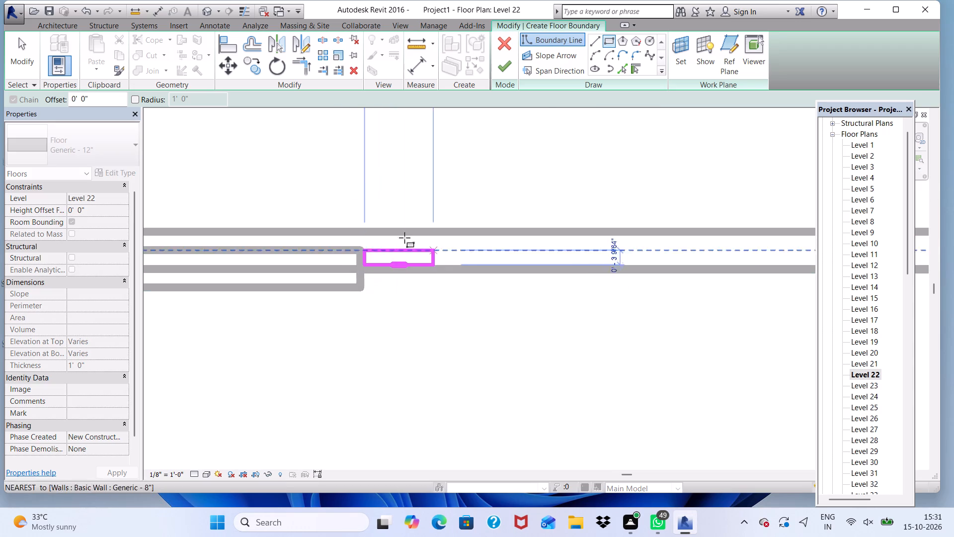
pyautogui.scroll(-10, 274, 254)
pyautogui.scroll(-4, 495, 229)
pyautogui.scroll(-5, 542, 295)
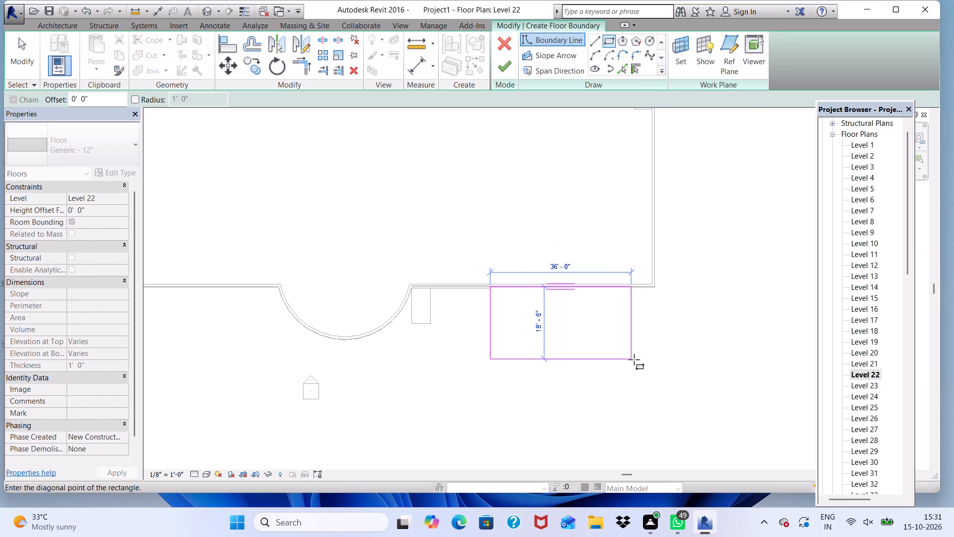
pyautogui.scroll(4, 654, 356)
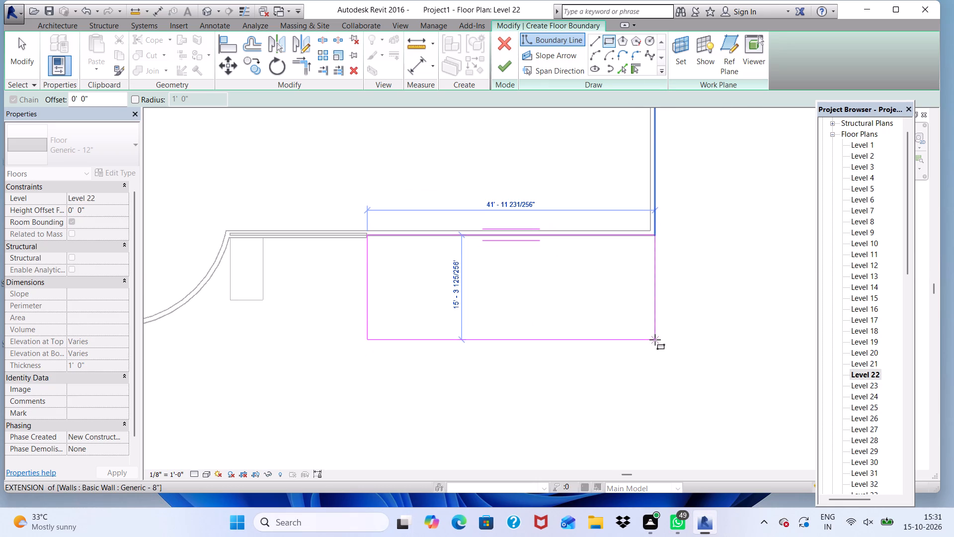
pyautogui.click(655, 340)
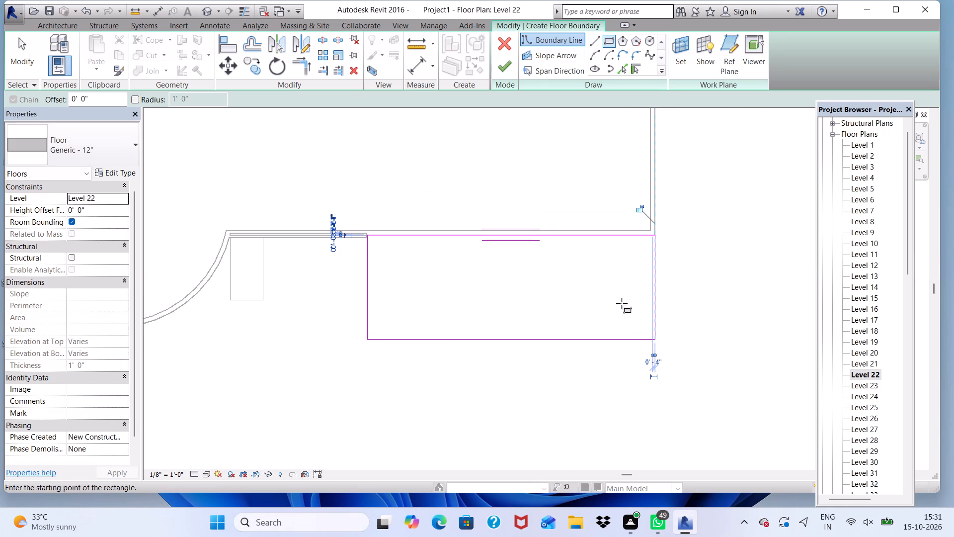
pyautogui.click(513, 64)
pyautogui.scroll(5, 652, 279)
pyautogui.scroll(6, 666, 211)
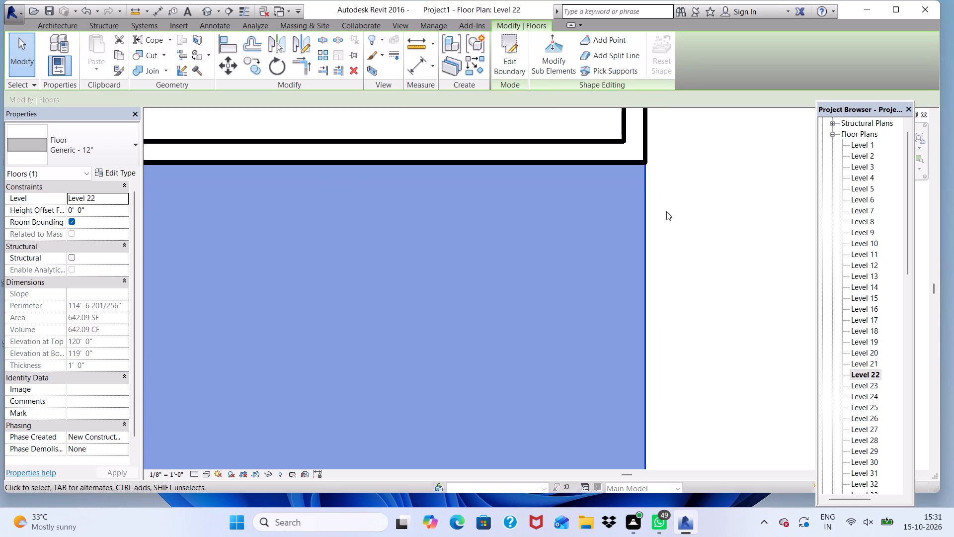
pyautogui.scroll(-11, 628, 166)
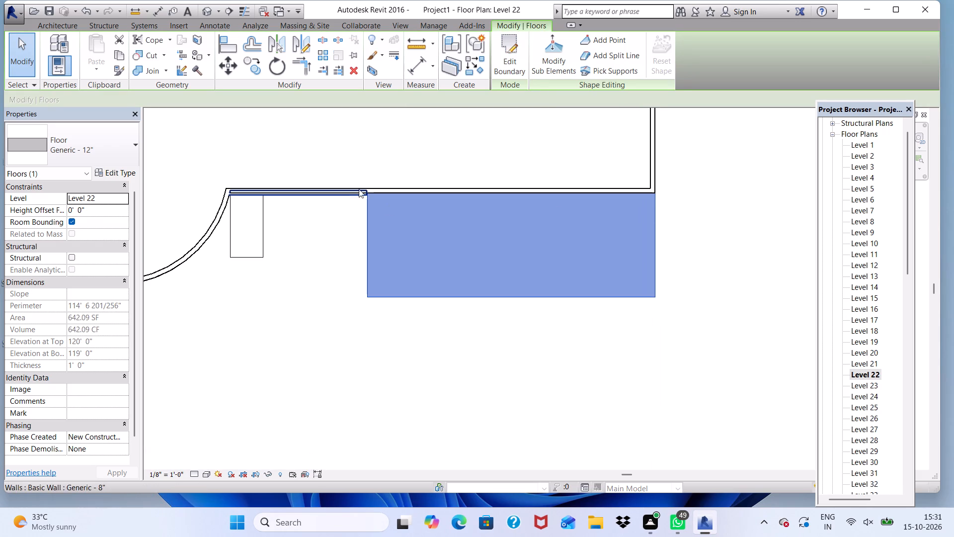
# Examine the projecting floor slabs up to Level 22 in 3D, checking their alignment along the tower's front.
pyautogui.click(208, 13)
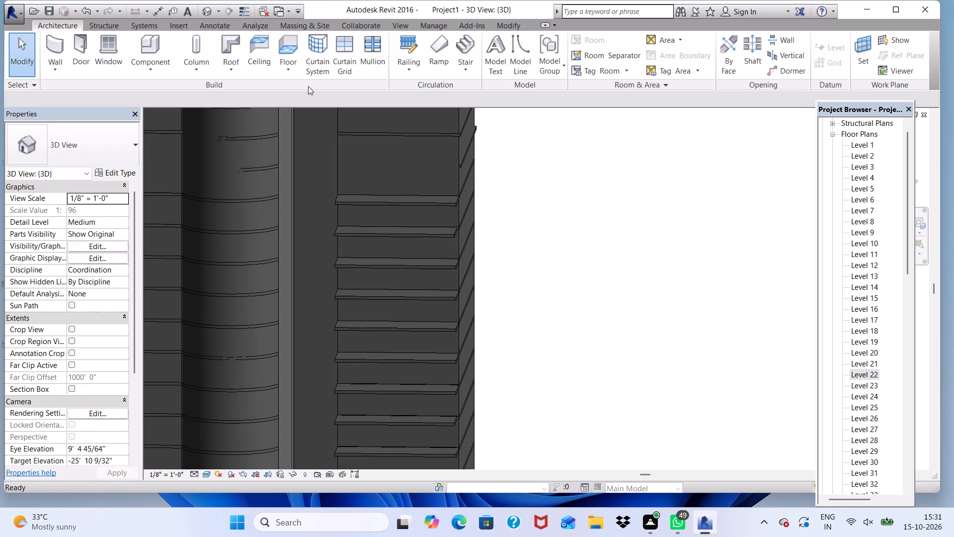
pyautogui.scroll(-4, 403, 190)
pyautogui.scroll(6, 431, 192)
pyautogui.scroll(-3, 431, 182)
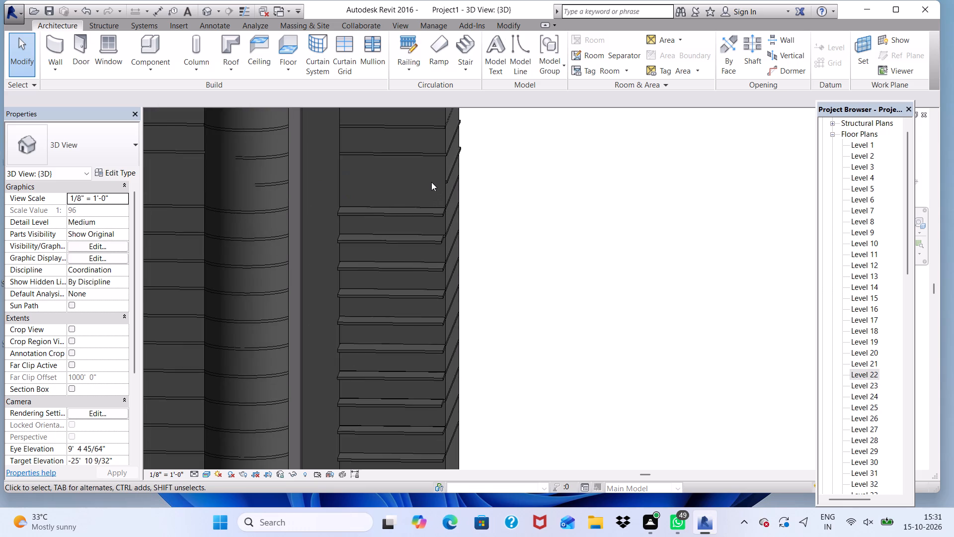
pyautogui.scroll(-10, 430, 177)
pyautogui.scroll(5, 414, 207)
pyautogui.scroll(4, 403, 144)
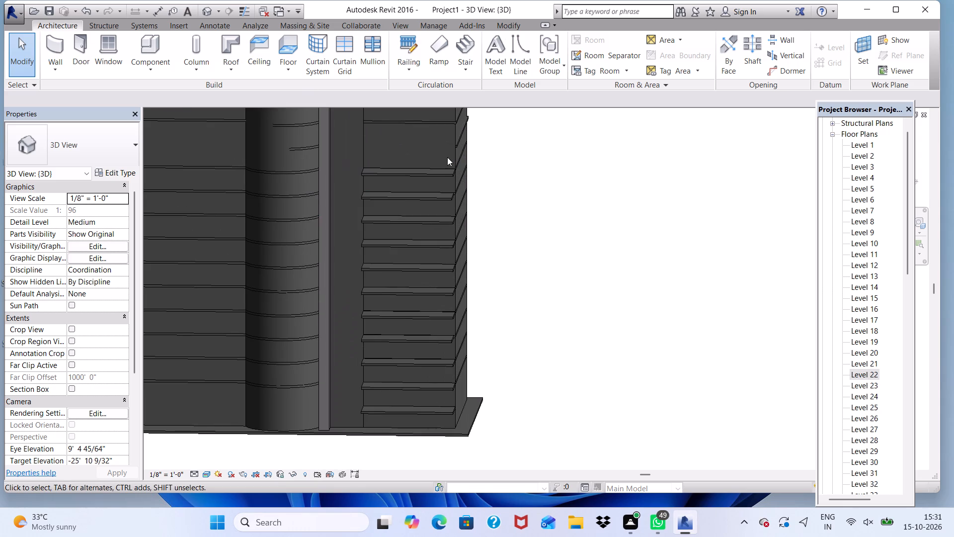
# Create a Generic - 12" floor on Level 24 from a rectangle about 42' by 15'-10", from the short wall's end to the tower's outer side face.
pyautogui.doubleClick(869, 394)
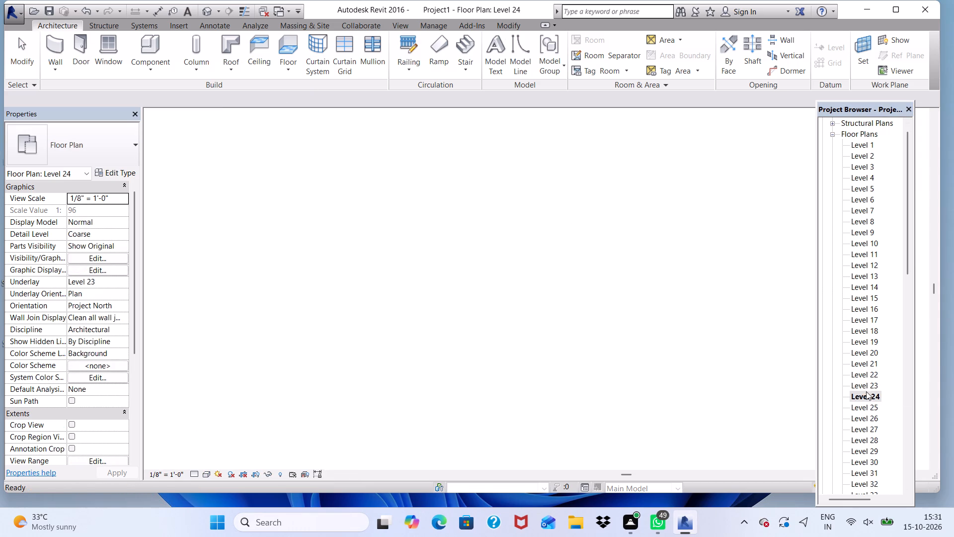
pyautogui.scroll(-4, 687, 338)
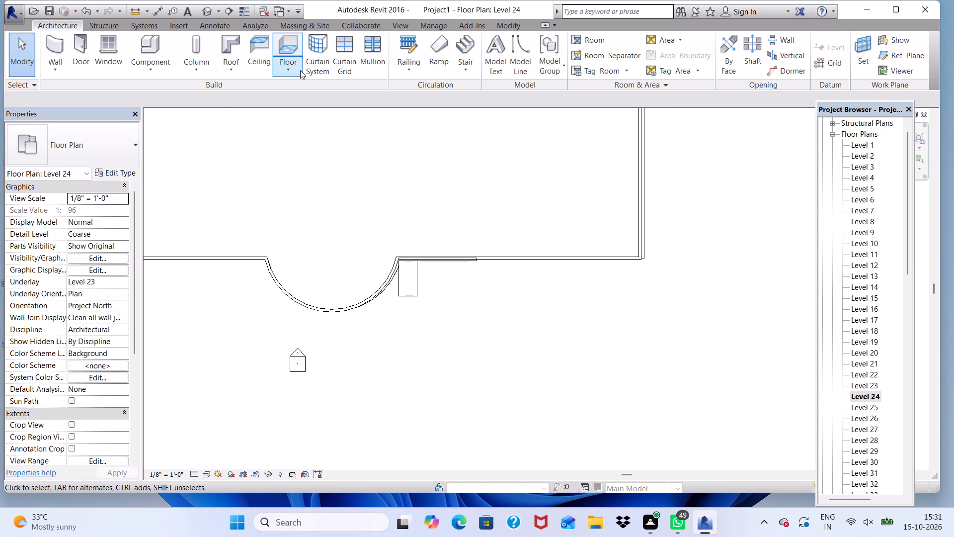
pyautogui.click(292, 51)
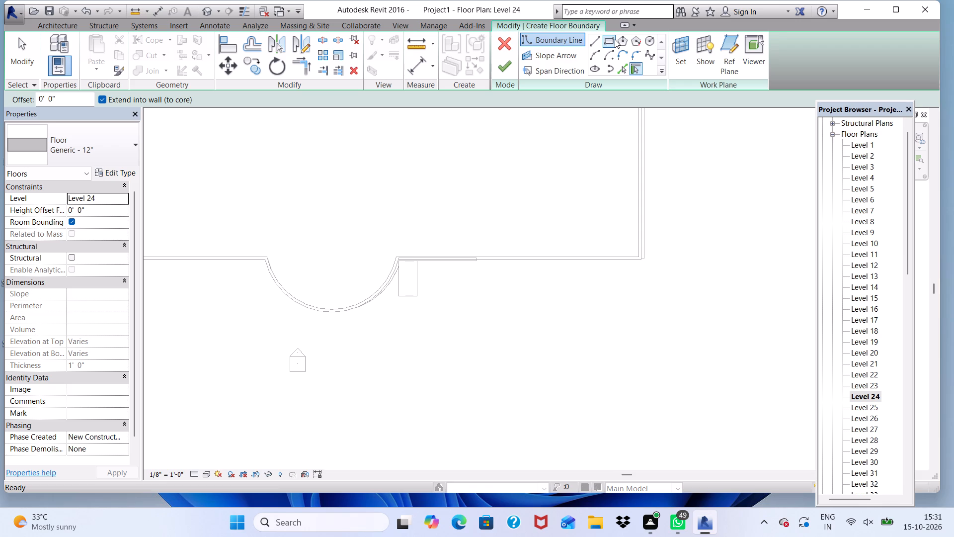
pyautogui.click(615, 39)
pyautogui.scroll(8, 498, 261)
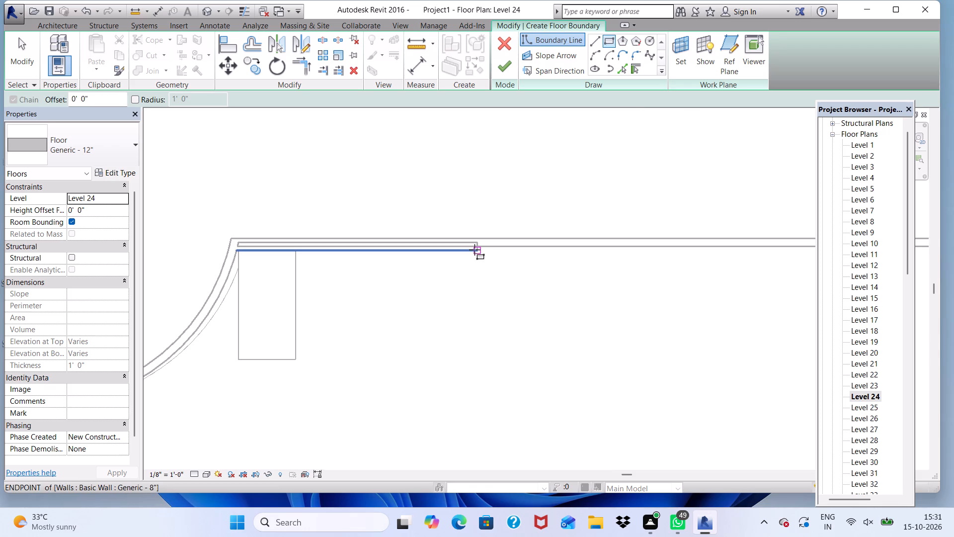
pyautogui.scroll(10, 475, 250)
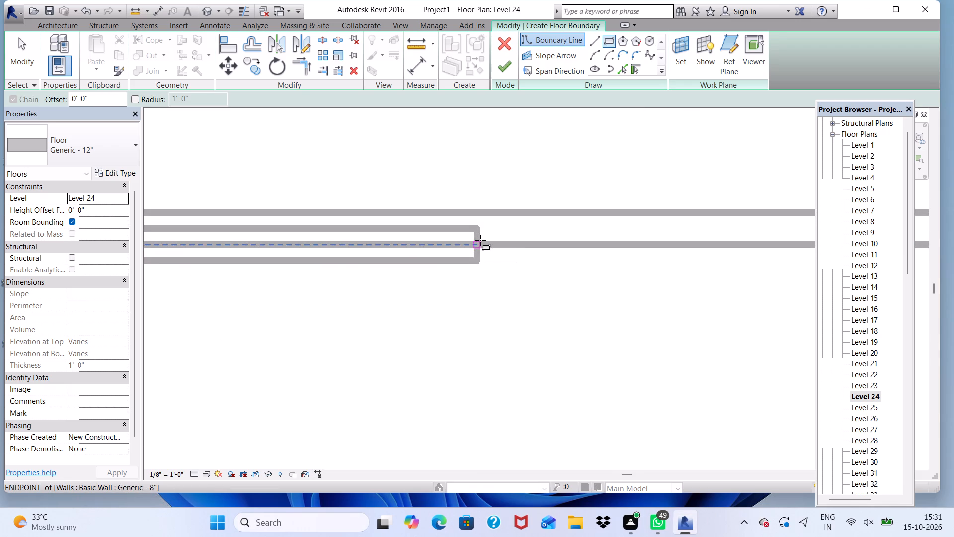
pyautogui.scroll(6, 458, 247)
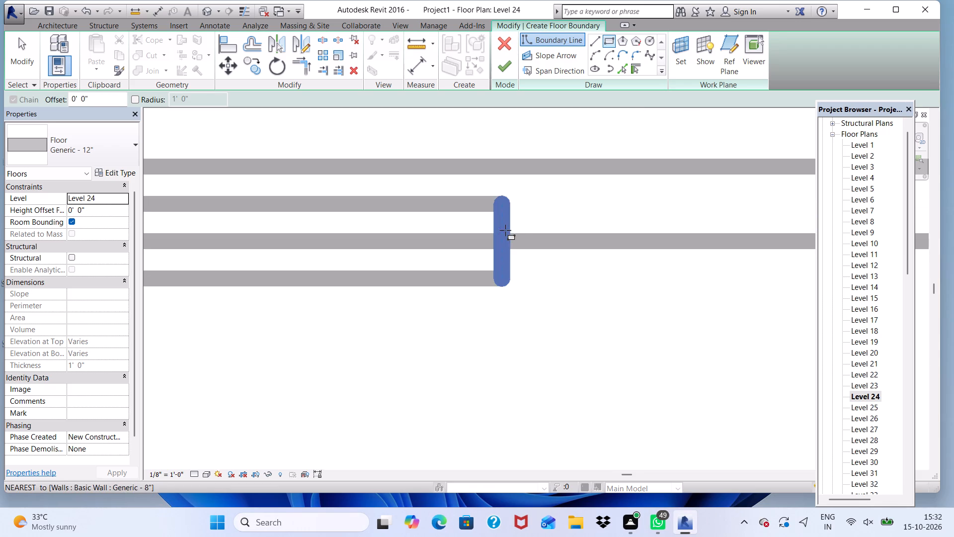
pyautogui.click(509, 233)
pyautogui.scroll(-6, 375, 230)
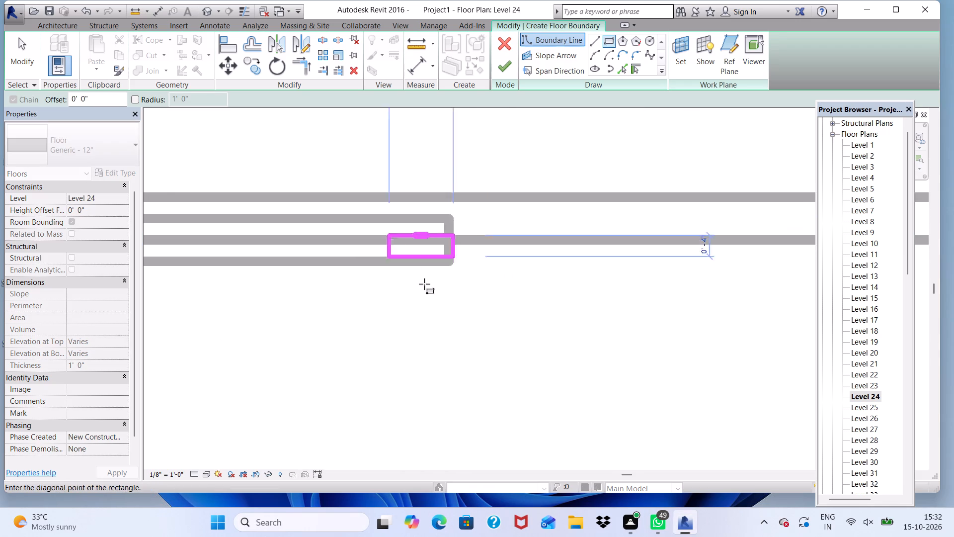
pyautogui.scroll(-6, 361, 218)
pyautogui.scroll(-5, 607, 228)
pyautogui.scroll(-10, 564, 239)
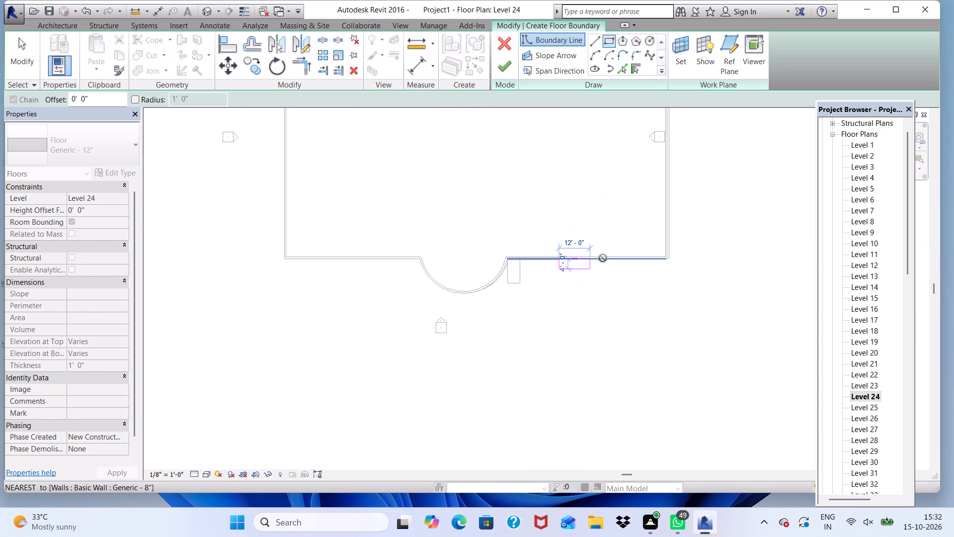
pyautogui.scroll(4, 620, 264)
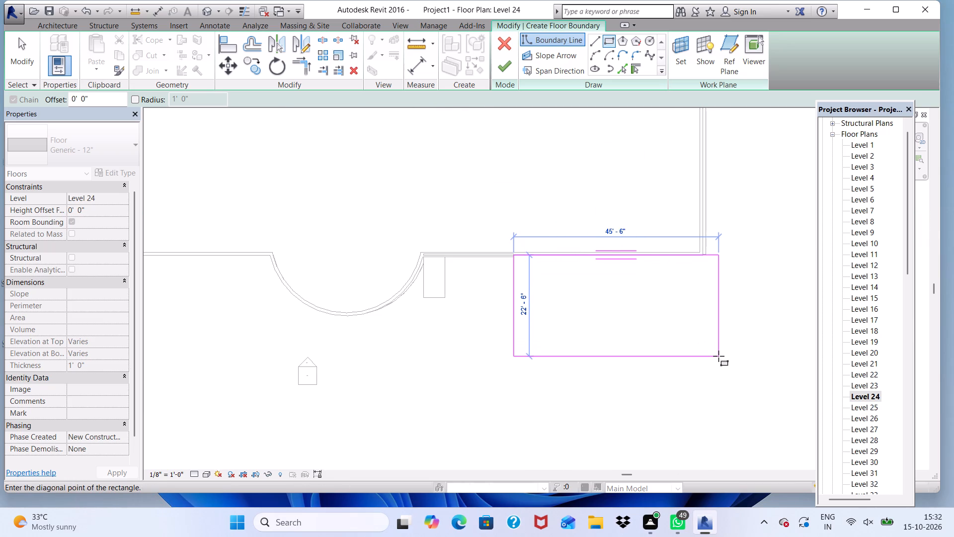
pyautogui.scroll(1, 719, 354)
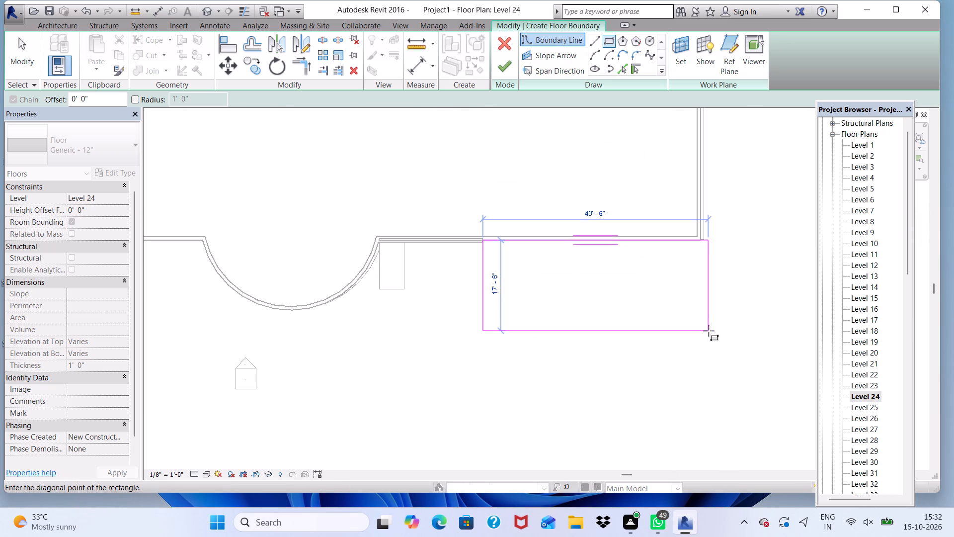
pyautogui.scroll(4, 703, 329)
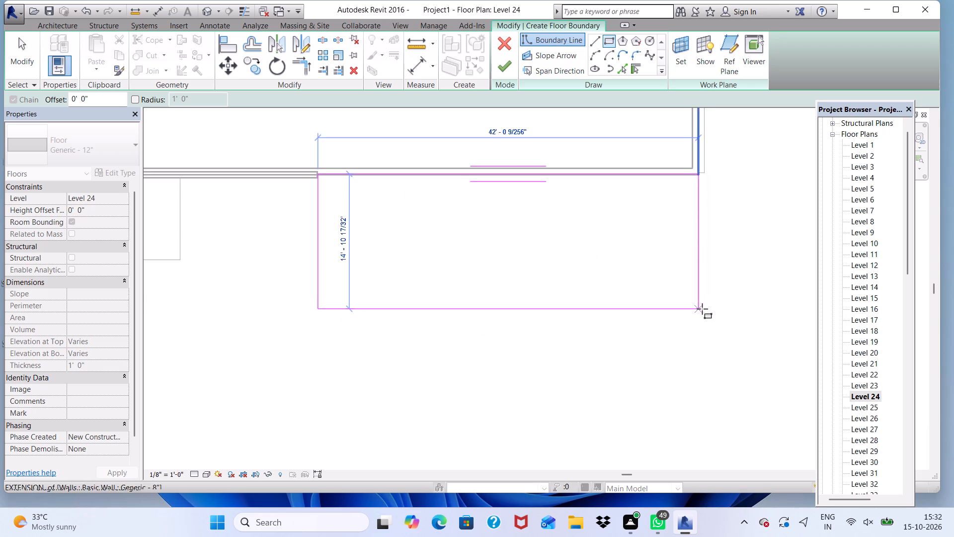
pyautogui.scroll(-5, 689, 318)
pyautogui.scroll(7, 691, 355)
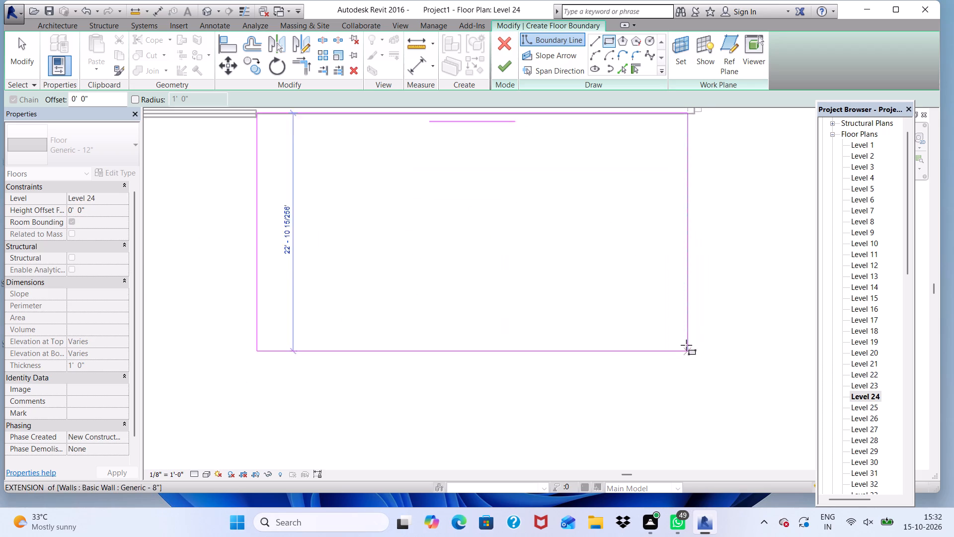
pyautogui.scroll(-1, 678, 335)
pyautogui.moveTo(678, 335); pyautogui.dragTo(626, 439, button='middle')
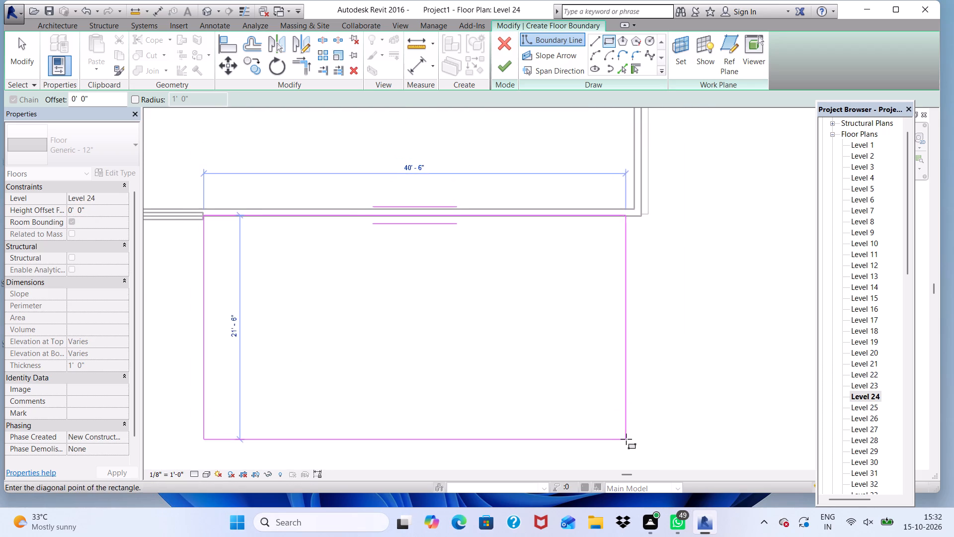
pyautogui.scroll(-14, 641, 436)
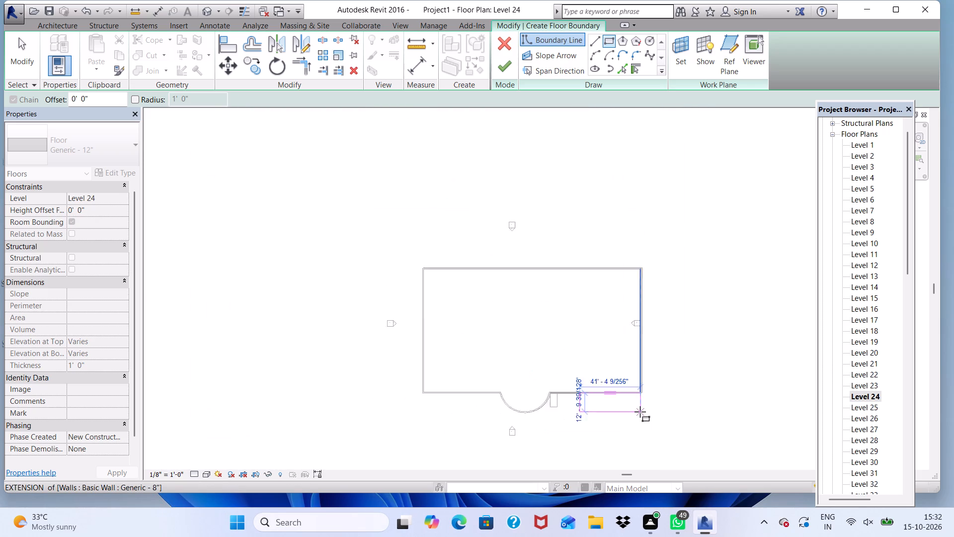
pyautogui.scroll(-1, 640, 412)
pyautogui.scroll(6, 640, 412)
pyautogui.scroll(-7, 627, 385)
pyautogui.scroll(7, 649, 420)
pyautogui.scroll(5, 611, 332)
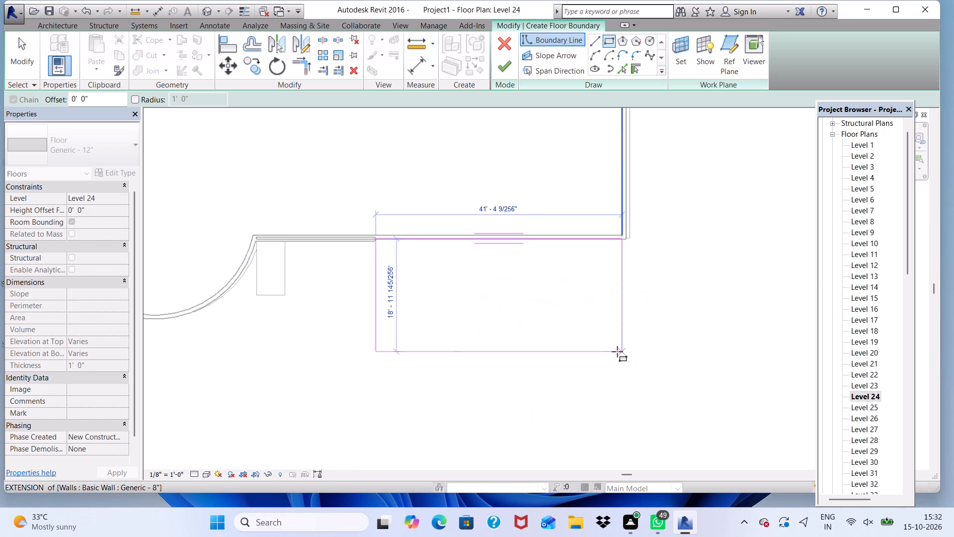
pyautogui.scroll(2, 617, 352)
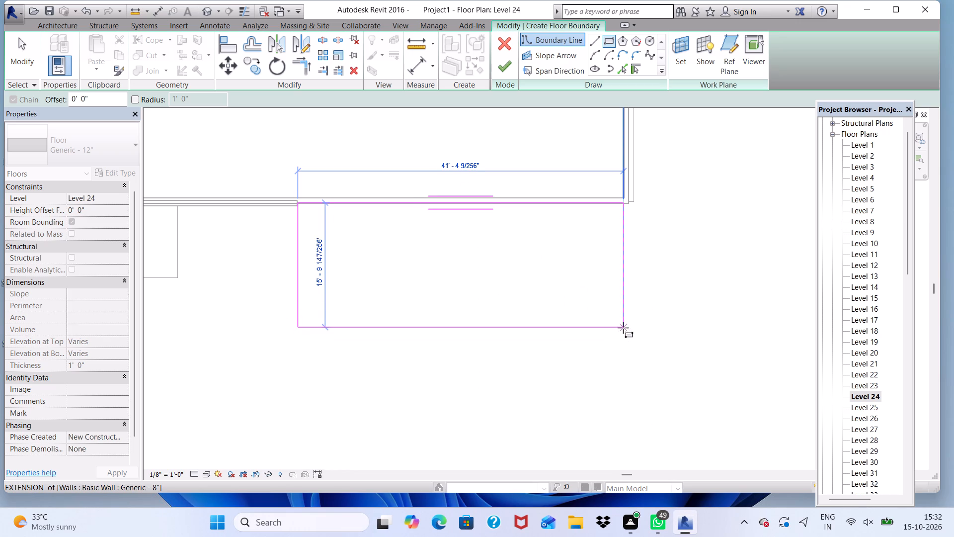
pyautogui.click(632, 328)
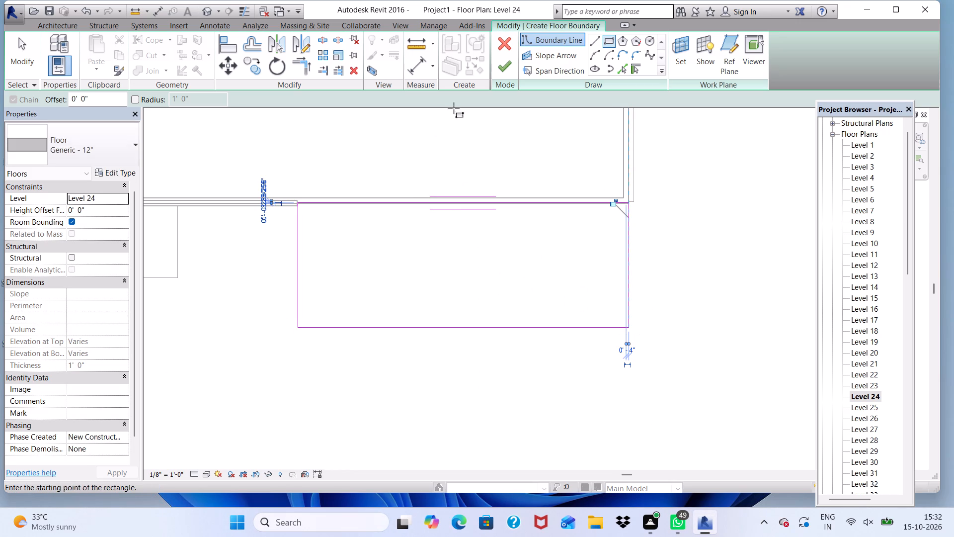
pyautogui.click(501, 73)
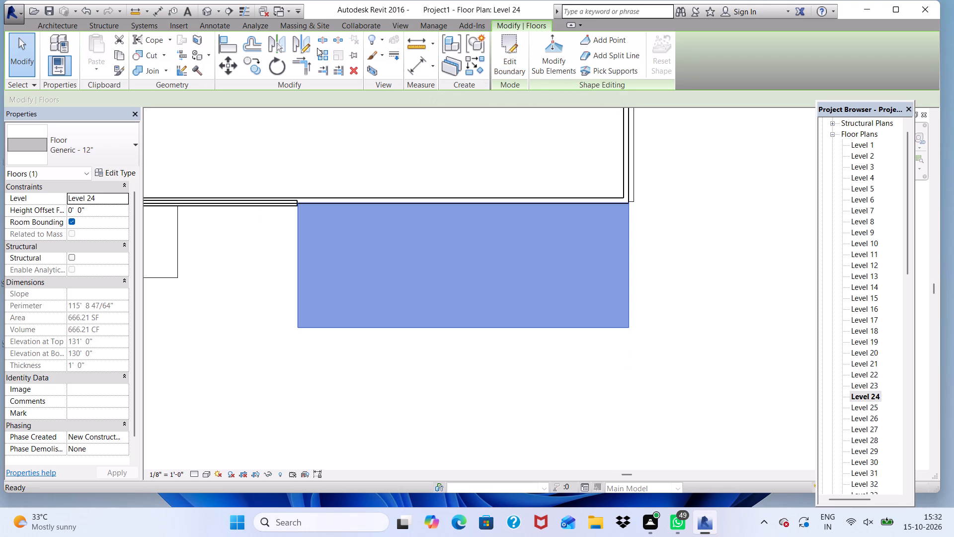
# Examine the projecting floor slabs' ends against the tower's side wall in the 3D view, including the new Level 24 slab.
pyautogui.click(204, 8)
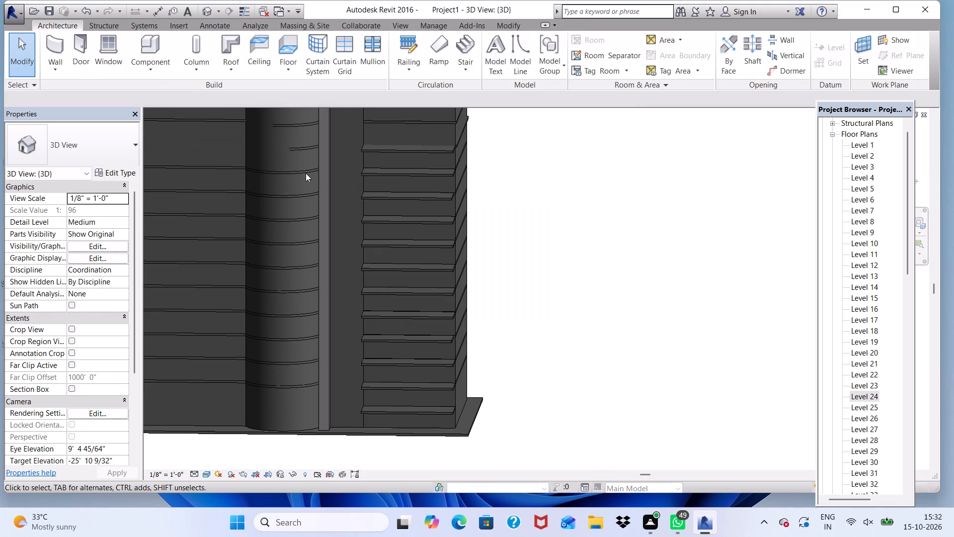
pyautogui.scroll(4, 411, 137)
pyautogui.scroll(11, 484, 153)
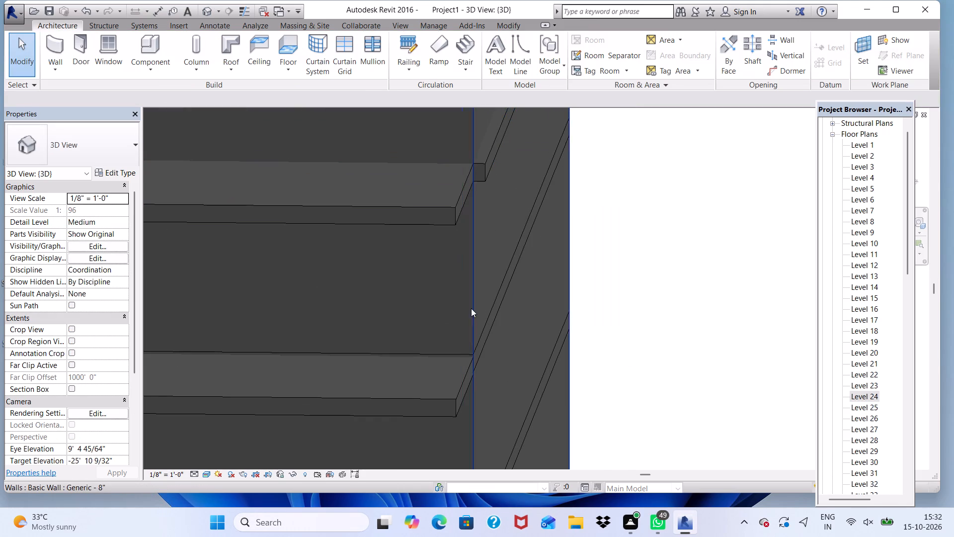
pyautogui.scroll(-1, 472, 357)
pyautogui.scroll(-6, 460, 305)
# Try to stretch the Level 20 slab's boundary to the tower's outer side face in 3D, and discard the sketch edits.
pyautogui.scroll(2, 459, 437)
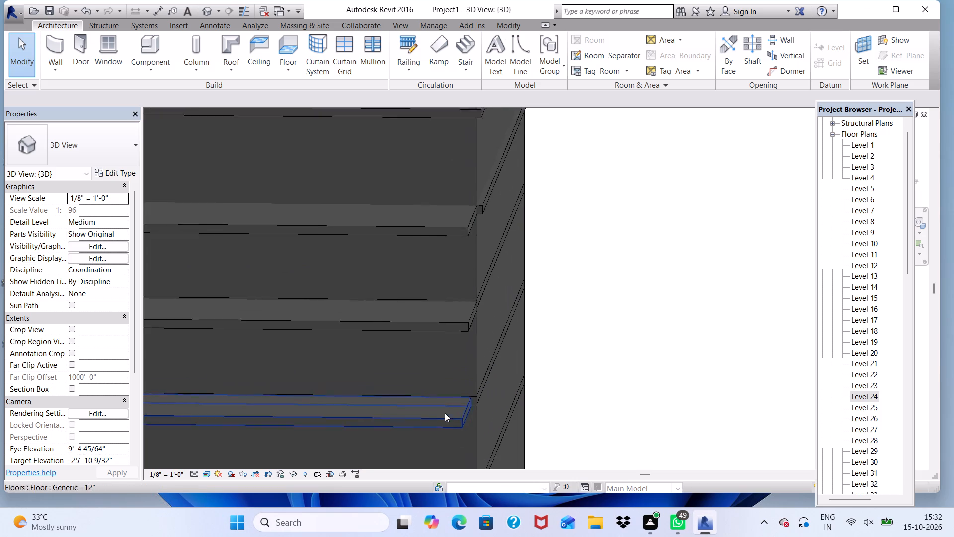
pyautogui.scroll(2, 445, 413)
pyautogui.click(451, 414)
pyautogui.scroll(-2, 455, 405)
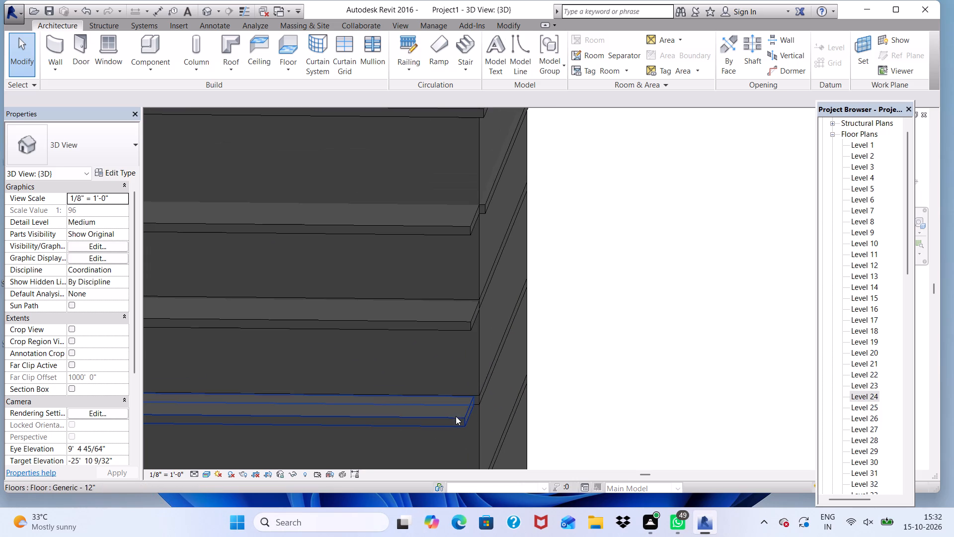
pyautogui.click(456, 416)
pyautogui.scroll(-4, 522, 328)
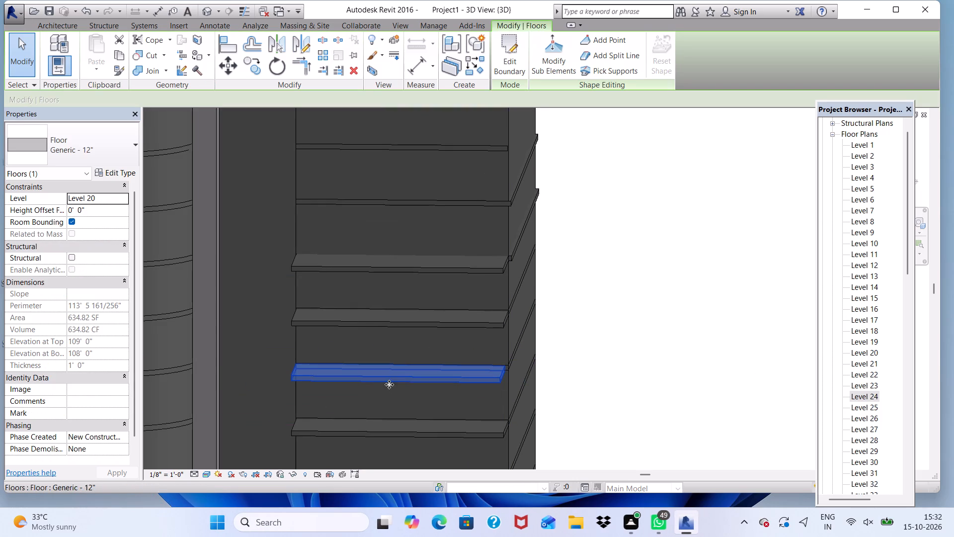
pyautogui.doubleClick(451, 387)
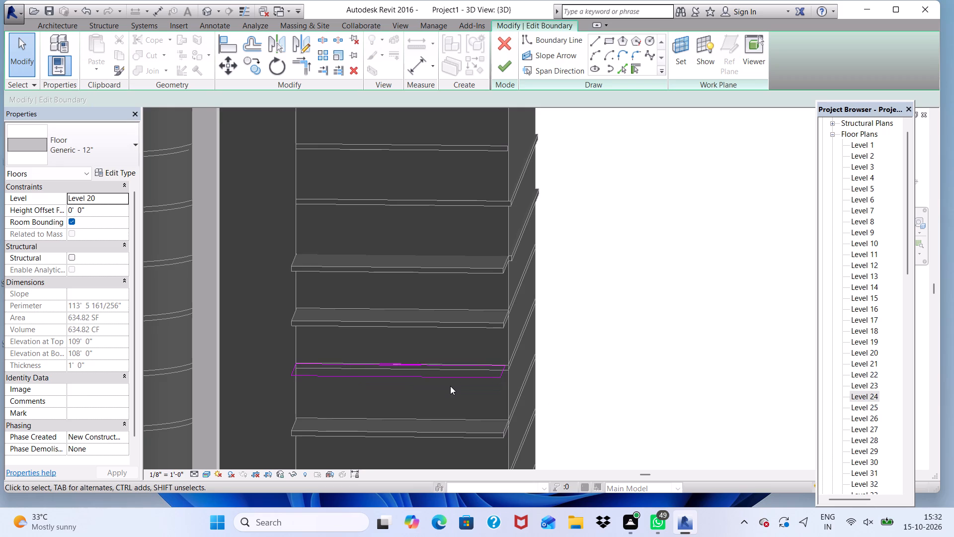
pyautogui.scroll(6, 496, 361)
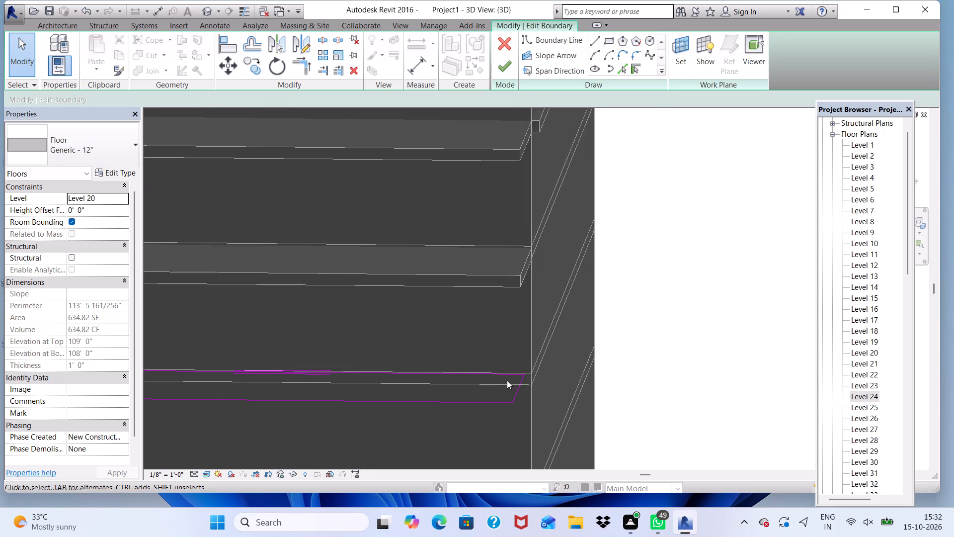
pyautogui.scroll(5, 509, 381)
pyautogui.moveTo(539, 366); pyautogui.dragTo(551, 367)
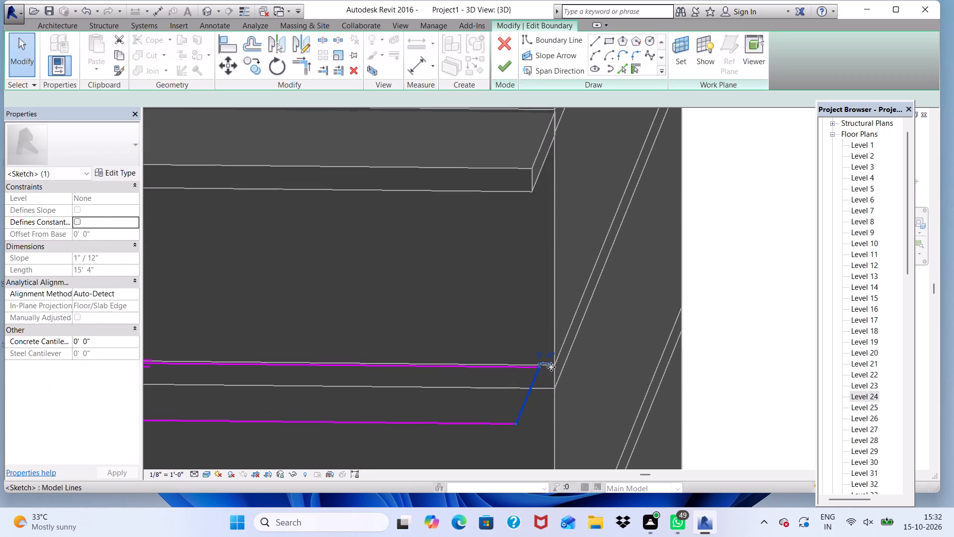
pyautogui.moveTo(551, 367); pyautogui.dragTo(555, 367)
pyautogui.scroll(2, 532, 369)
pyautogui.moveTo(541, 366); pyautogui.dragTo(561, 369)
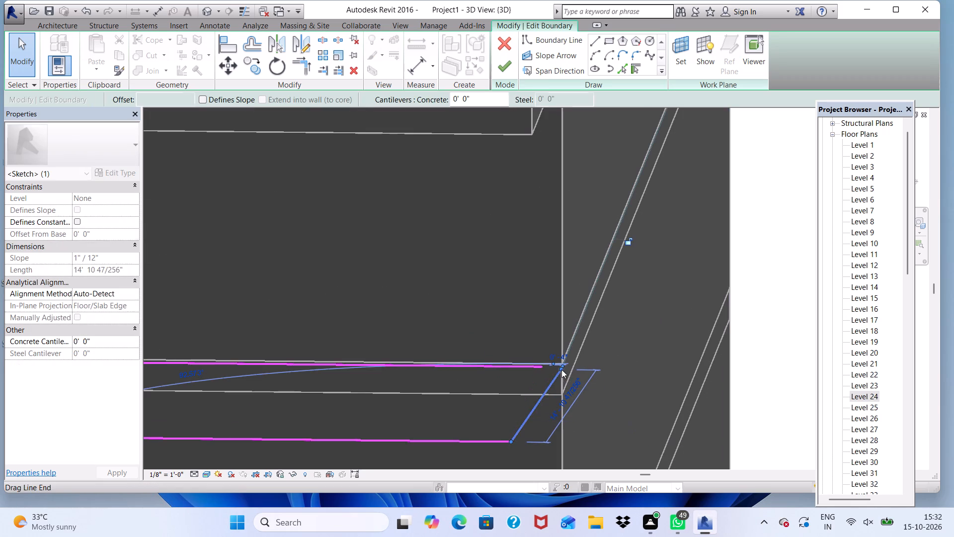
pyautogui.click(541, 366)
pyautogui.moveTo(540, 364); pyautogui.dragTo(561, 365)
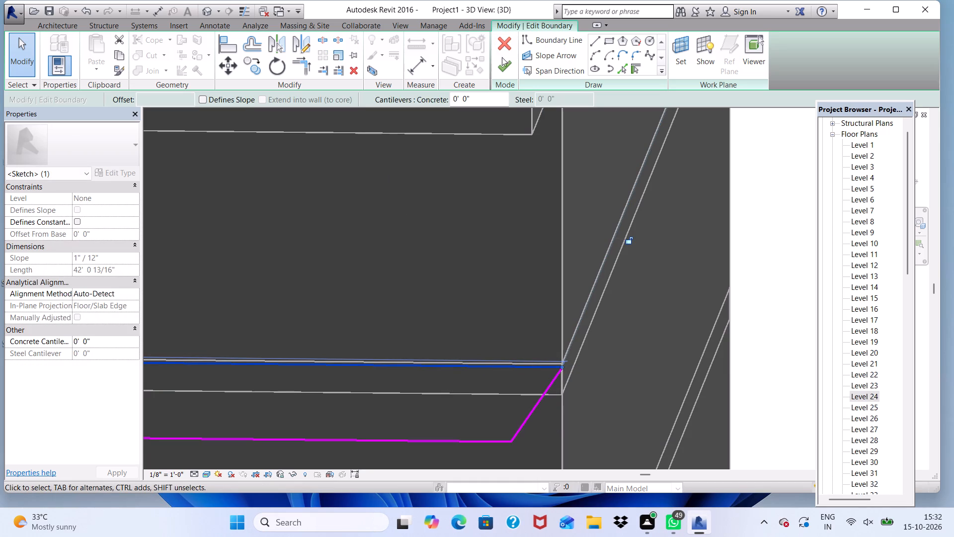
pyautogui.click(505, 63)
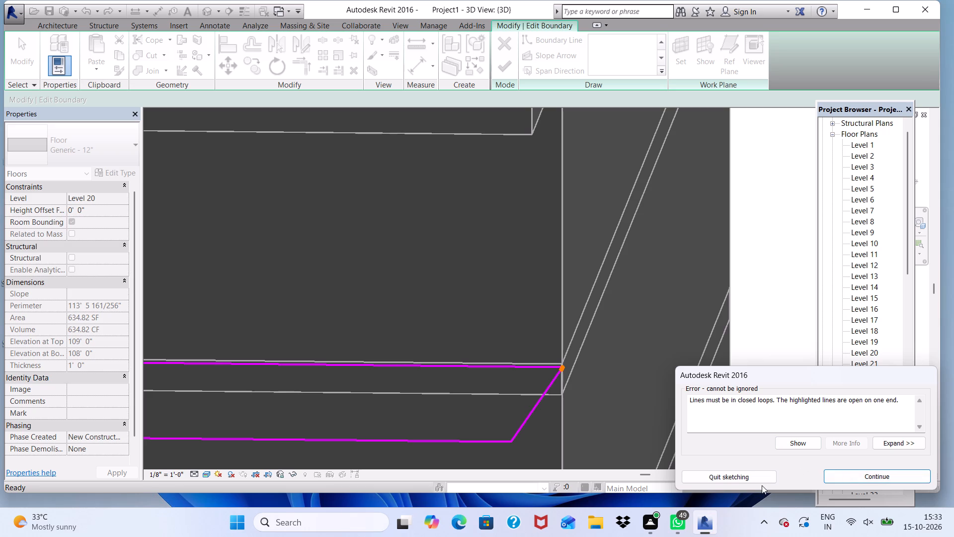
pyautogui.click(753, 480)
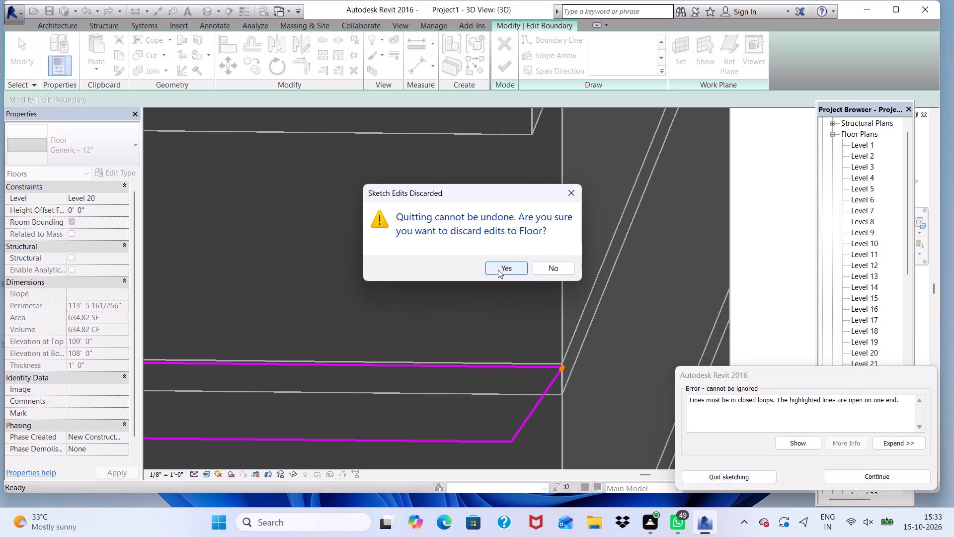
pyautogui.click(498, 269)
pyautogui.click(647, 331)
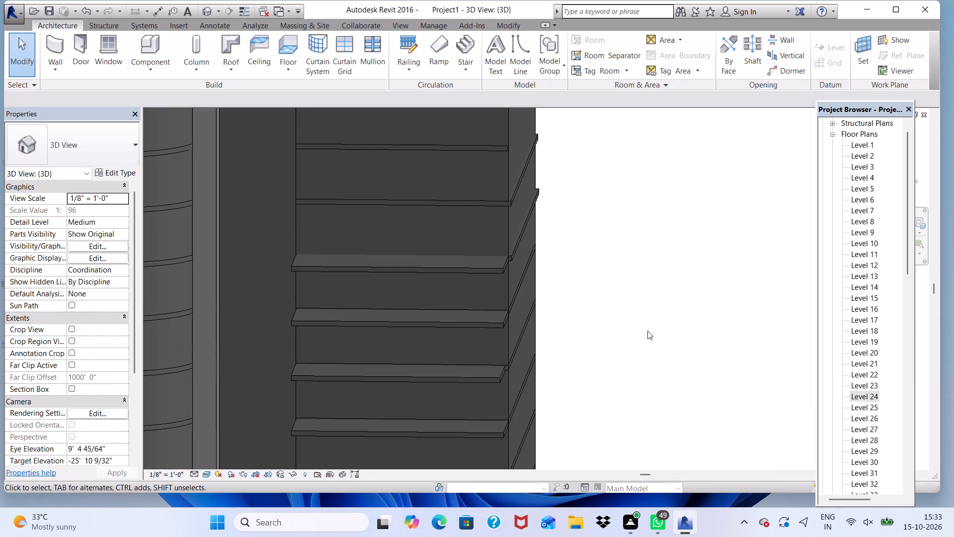
# Examine the projecting slabs up to Level 24 in 3D from below, from the front and from above, comparing their edges.
pyautogui.scroll(7, 514, 364)
pyautogui.scroll(-1, 504, 383)
pyautogui.scroll(3, 497, 388)
pyautogui.scroll(-10, 505, 350)
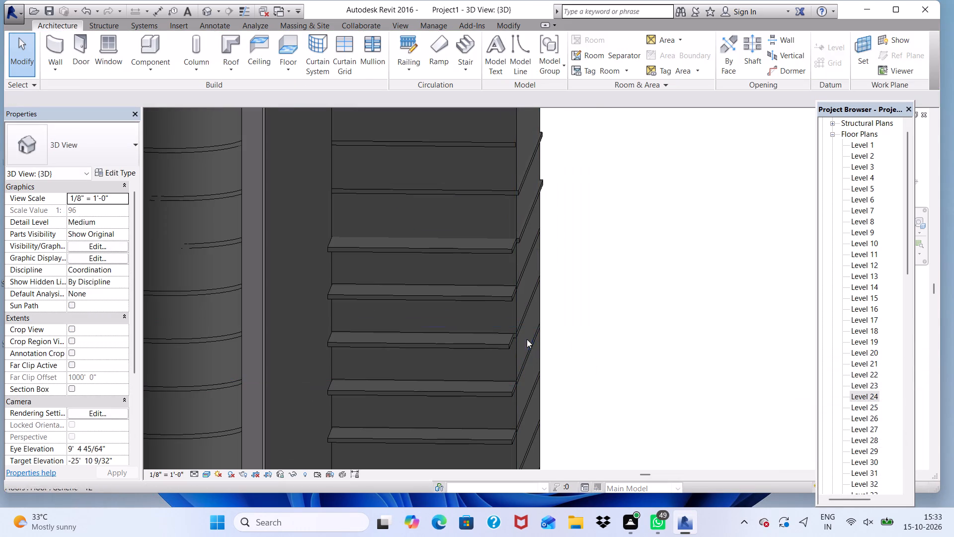
pyautogui.scroll(-2, 499, 360)
pyautogui.keyDown('shift'); pyautogui.moveTo(486, 381); pyautogui.dragTo(554, 206, button='middle'); pyautogui.keyUp('shift')
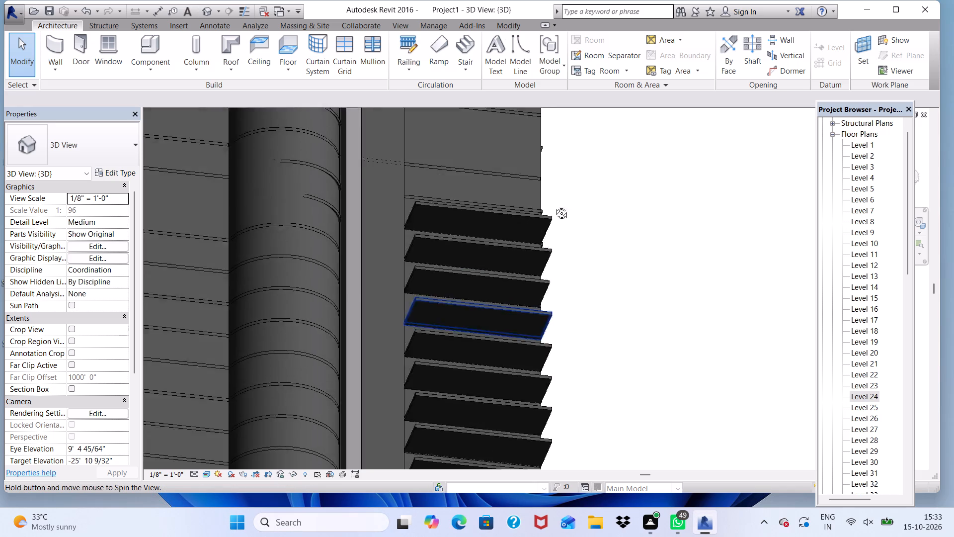
pyautogui.keyDown('shift'); pyautogui.moveTo(554, 206); pyautogui.dragTo(540, 279, button='middle'); pyautogui.keyUp('shift')
pyautogui.scroll(-5, 501, 229)
pyautogui.scroll(5, 500, 231)
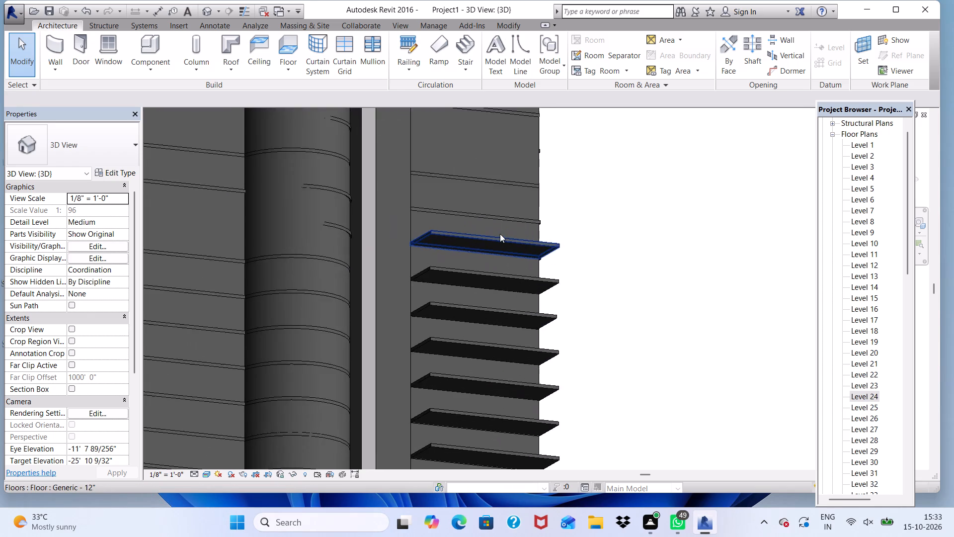
pyautogui.scroll(-4, 498, 234)
pyautogui.keyDown('shift'); pyautogui.moveTo(427, 258); pyautogui.dragTo(470, 317, button='middle'); pyautogui.keyUp('shift')
pyautogui.scroll(3, 582, 206)
pyautogui.scroll(-4, 616, 196)
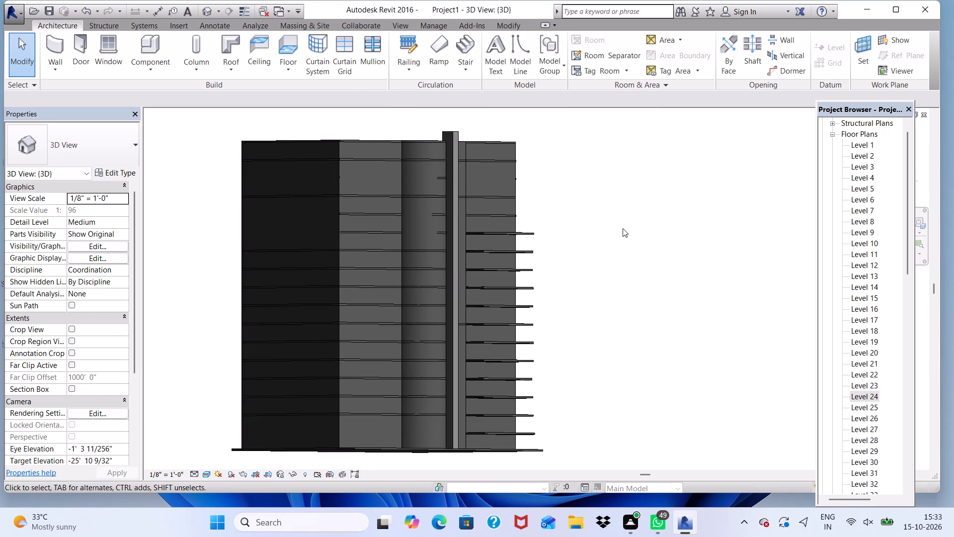
pyautogui.moveTo(623, 230); pyautogui.dragTo(538, 257, button='middle')
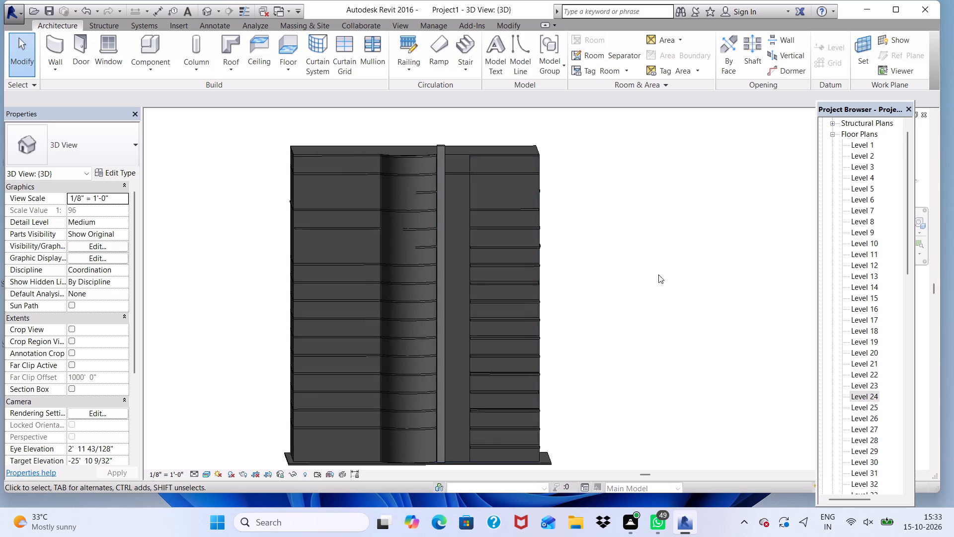
pyautogui.scroll(6, 584, 249)
pyautogui.scroll(-4, 558, 243)
pyautogui.scroll(6, 477, 271)
pyautogui.scroll(-2, 432, 233)
pyautogui.moveTo(408, 243); pyautogui.dragTo(402, 258, button='middle')
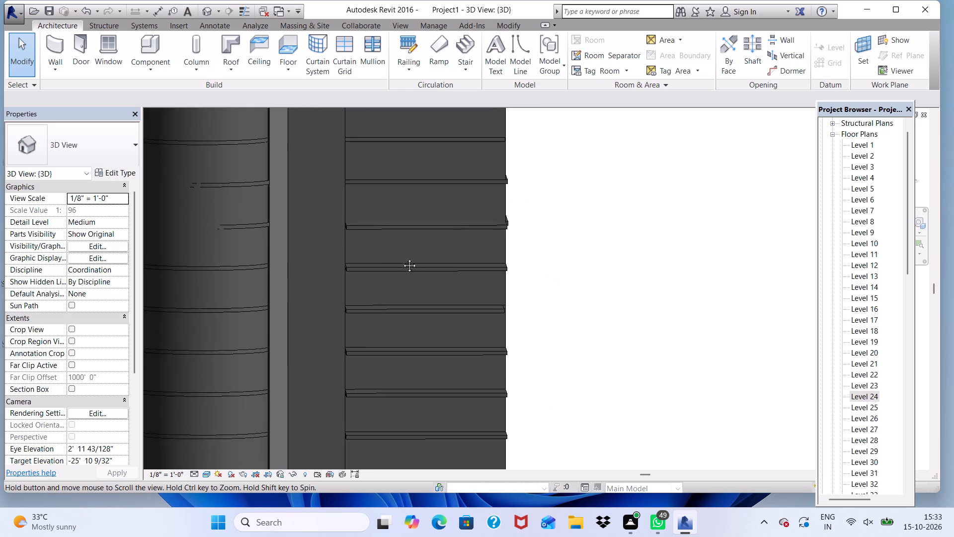
pyautogui.moveTo(402, 258); pyautogui.dragTo(397, 336, button='middle')
pyautogui.scroll(8, 403, 347)
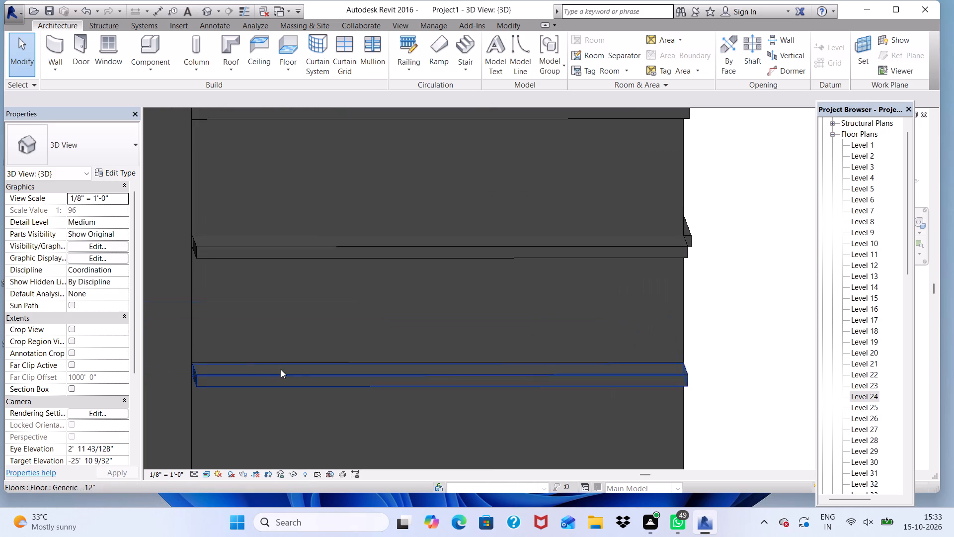
pyautogui.scroll(-1, 271, 372)
pyautogui.scroll(-4, 305, 267)
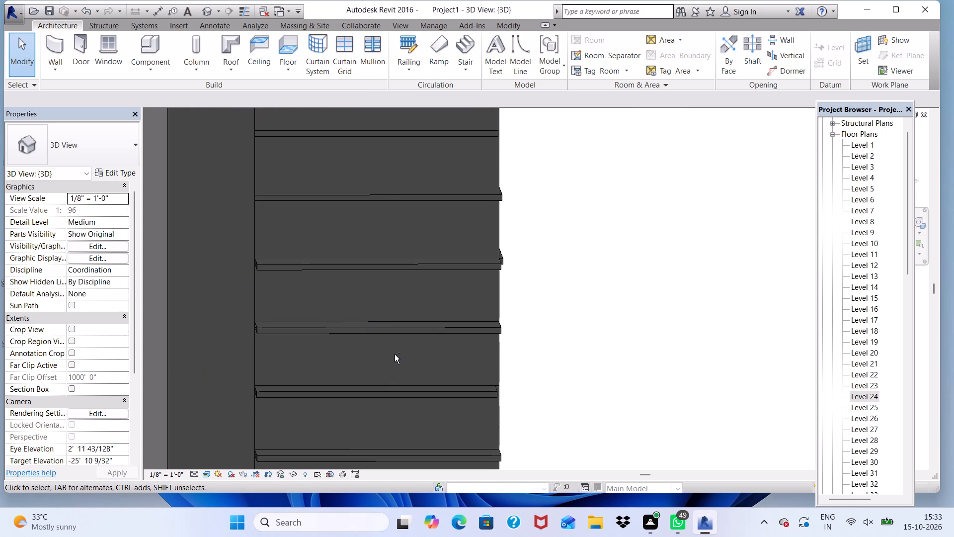
pyautogui.keyDown('shift'); pyautogui.scroll(-1, 395, 354); pyautogui.keyUp('shift')
pyautogui.keyDown('shift'); pyautogui.moveTo(395, 354); pyautogui.dragTo(426, 409, button='middle'); pyautogui.keyUp('shift')
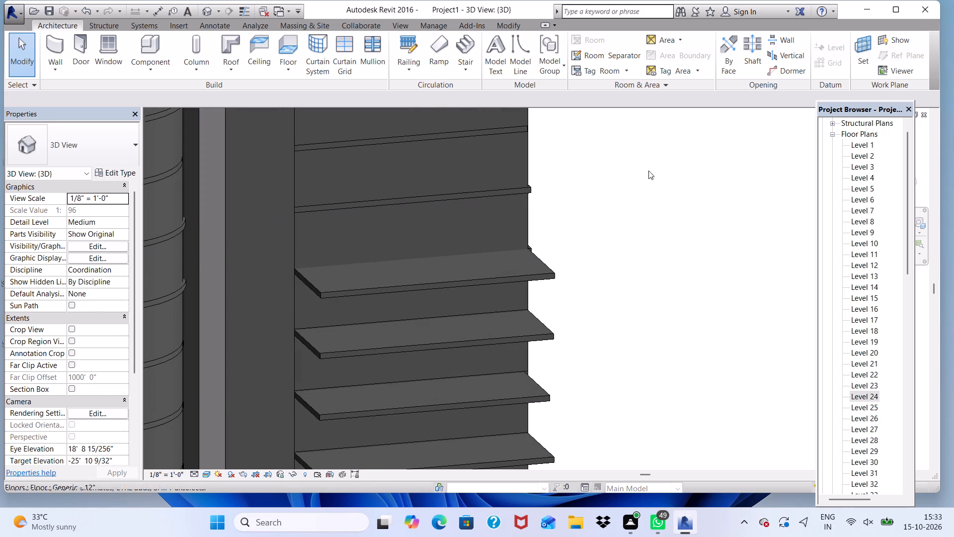
# Create a Generic - 12" floor on Level 26 from a rectangle about 42'-6" by 15', from the short wall's end to just past the tower's outer side face.
pyautogui.doubleClick(873, 417)
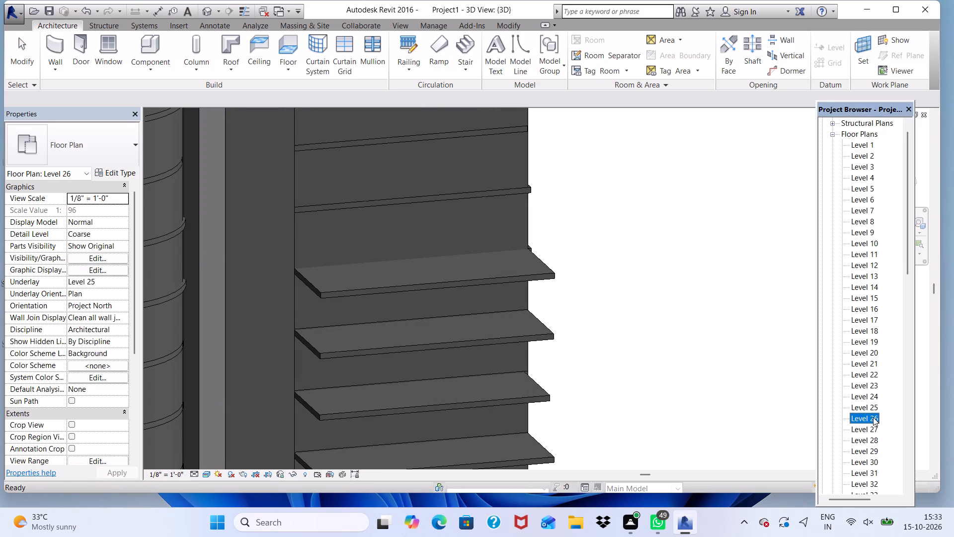
pyautogui.scroll(-2, 336, 222)
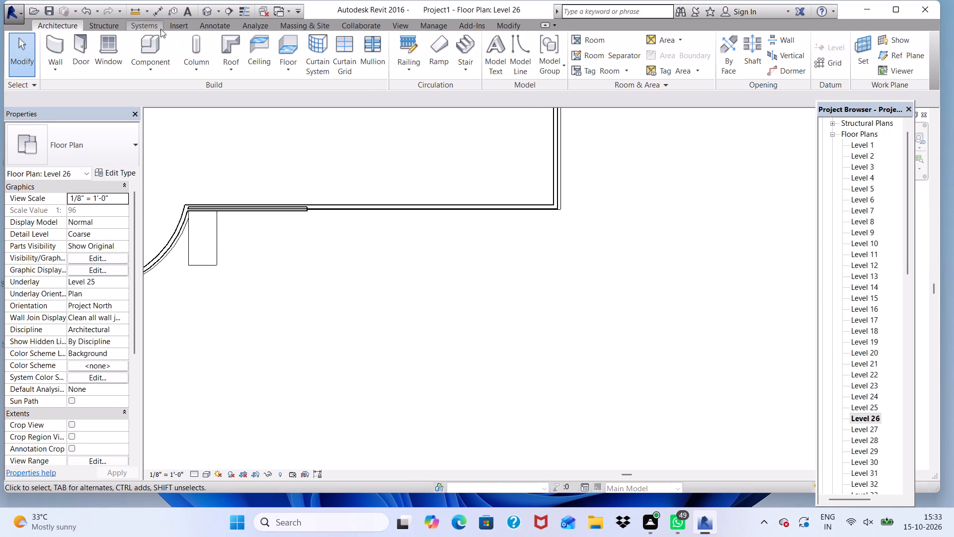
pyautogui.click(294, 47)
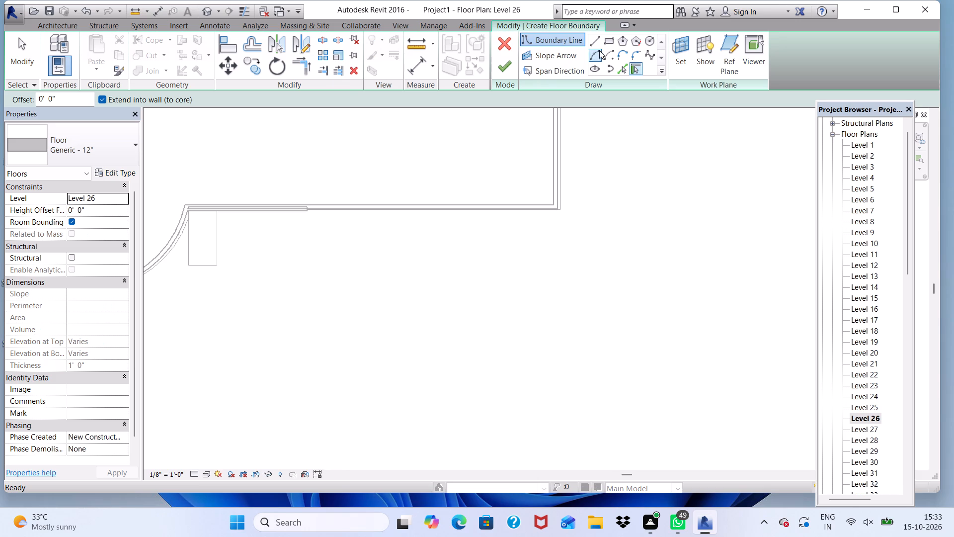
pyautogui.click(609, 46)
pyautogui.scroll(6, 350, 185)
pyautogui.scroll(7, 264, 253)
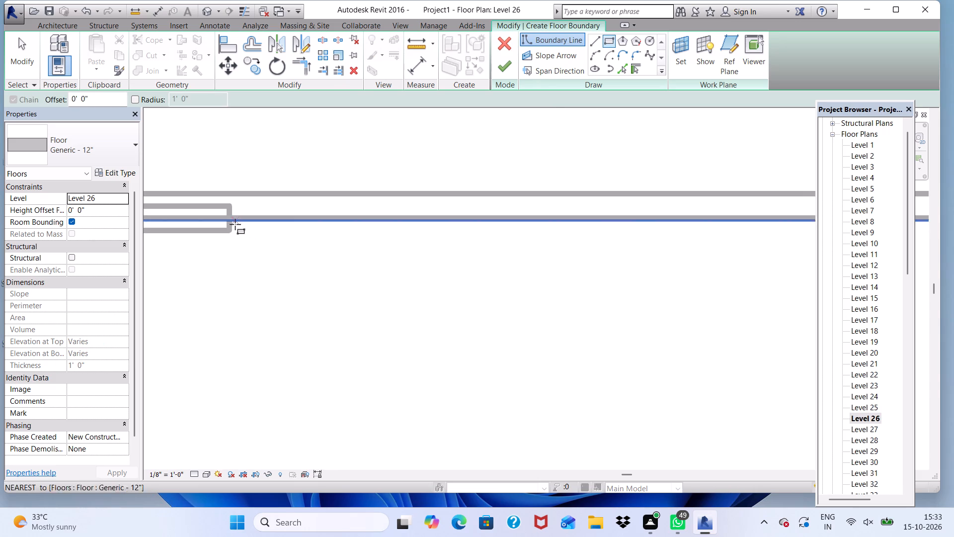
pyautogui.scroll(5, 233, 223)
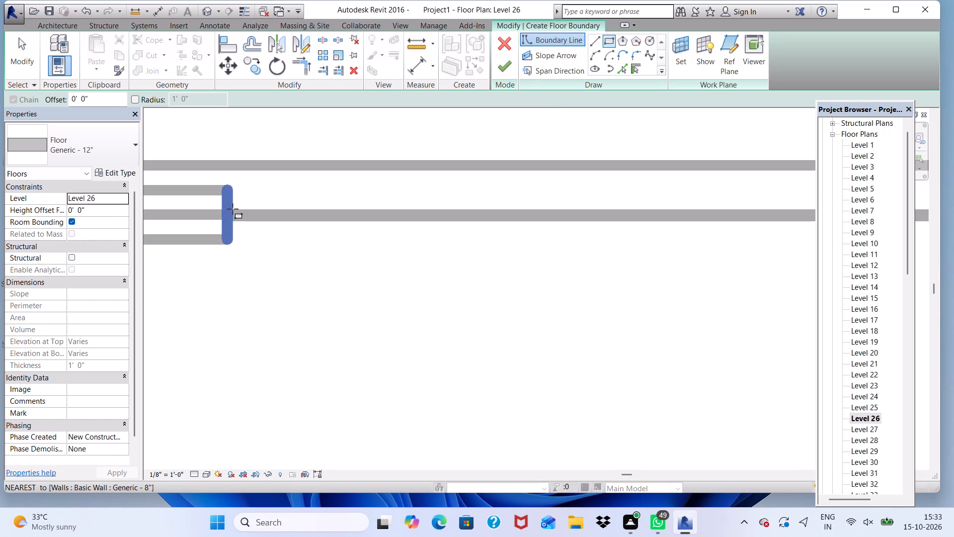
pyautogui.click(233, 209)
pyautogui.scroll(-5, 230, 233)
pyautogui.scroll(-6, 263, 205)
pyautogui.scroll(-7, 324, 167)
pyautogui.scroll(-1, 390, 206)
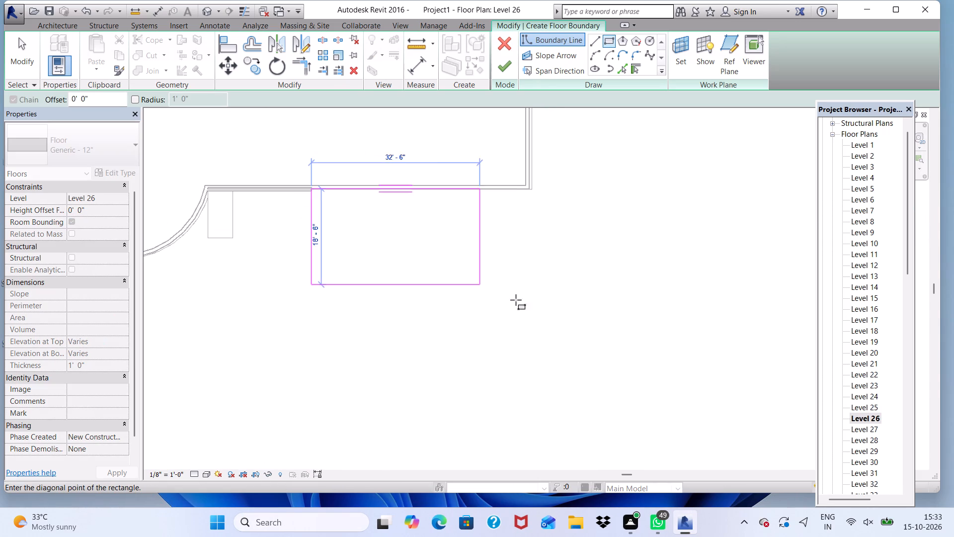
pyautogui.scroll(3, 553, 300)
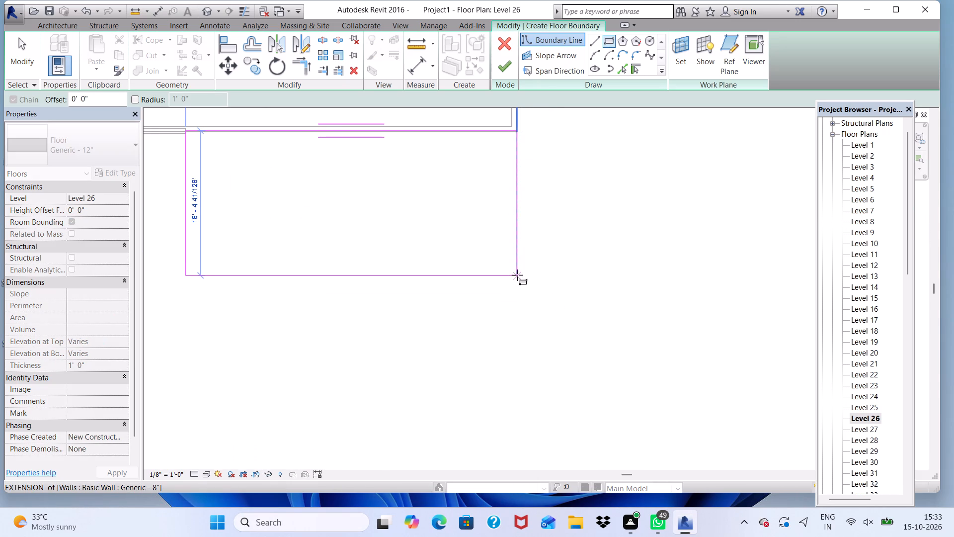
pyautogui.scroll(2, 522, 275)
pyautogui.scroll(-6, 523, 275)
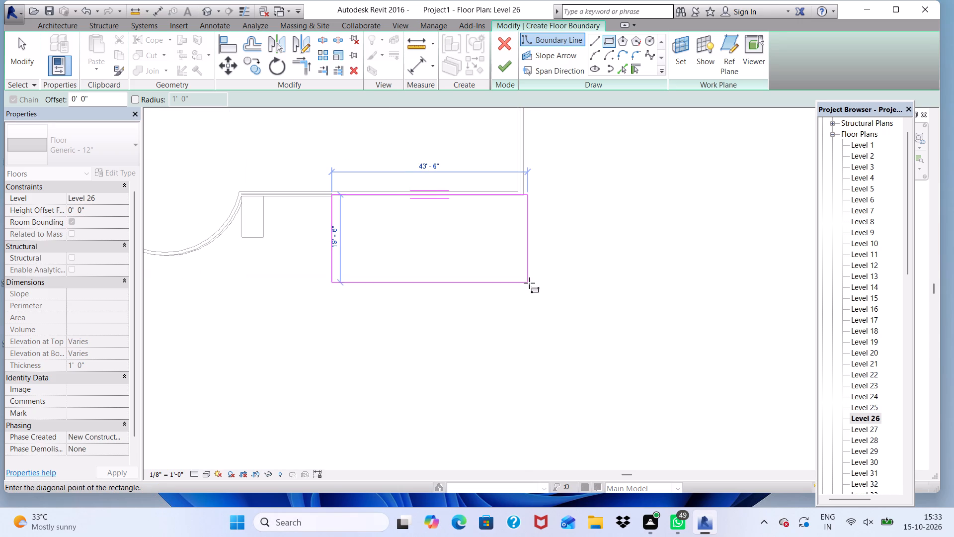
pyautogui.scroll(4, 528, 282)
pyautogui.scroll(-1, 511, 265)
pyautogui.scroll(4, 519, 274)
pyautogui.scroll(-7, 523, 271)
pyautogui.scroll(7, 526, 274)
pyautogui.scroll(-7, 513, 273)
pyautogui.scroll(4, 513, 277)
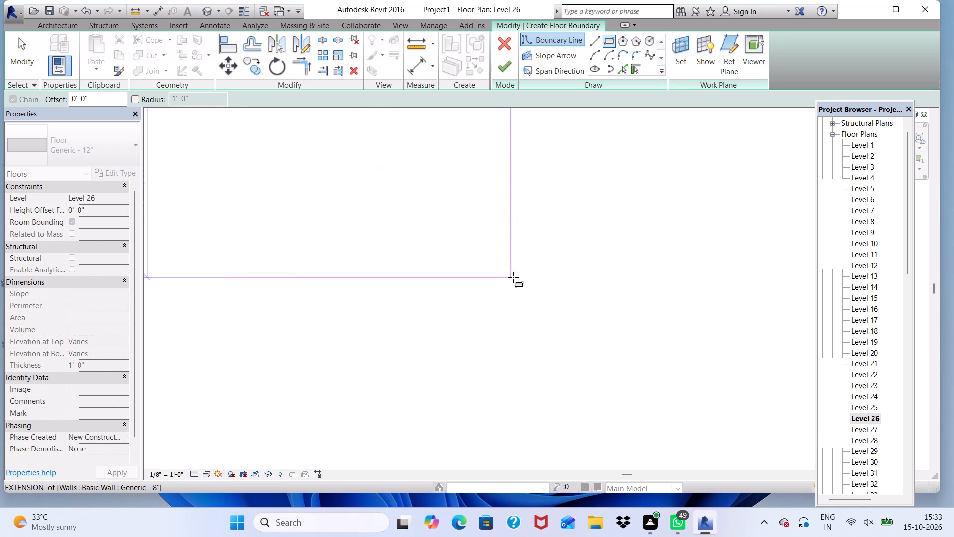
pyautogui.scroll(4, 513, 277)
pyautogui.scroll(-11, 518, 289)
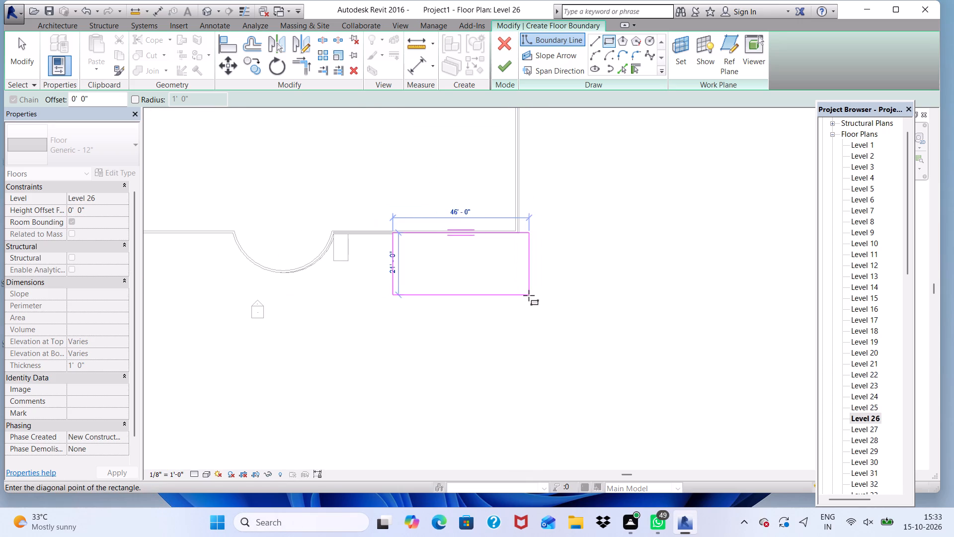
pyautogui.scroll(11, 529, 295)
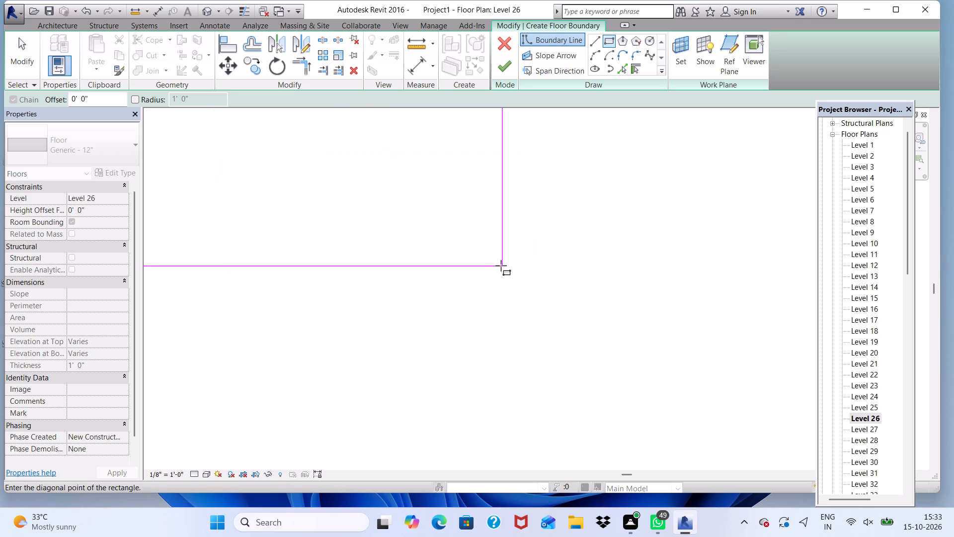
pyautogui.scroll(-6, 496, 265)
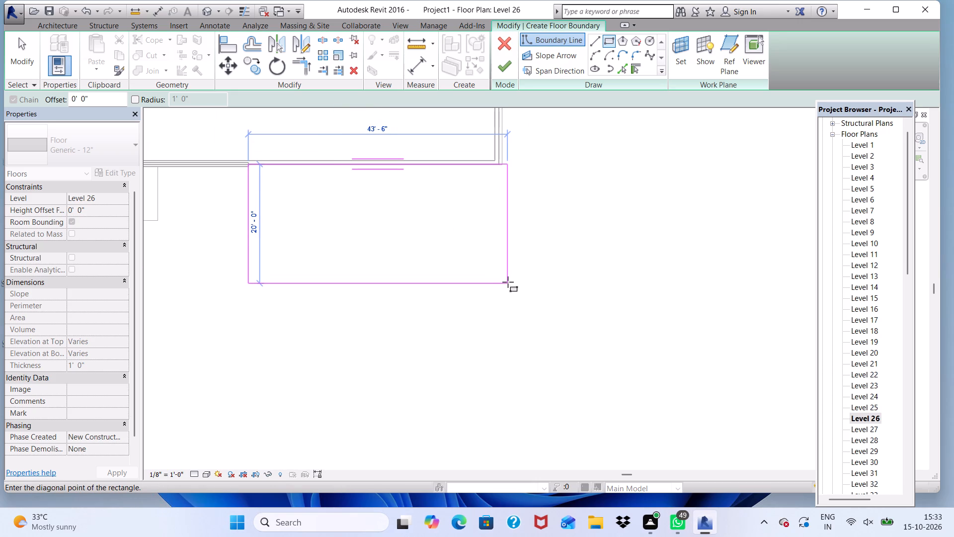
pyautogui.scroll(7, 502, 283)
pyautogui.scroll(-7, 513, 276)
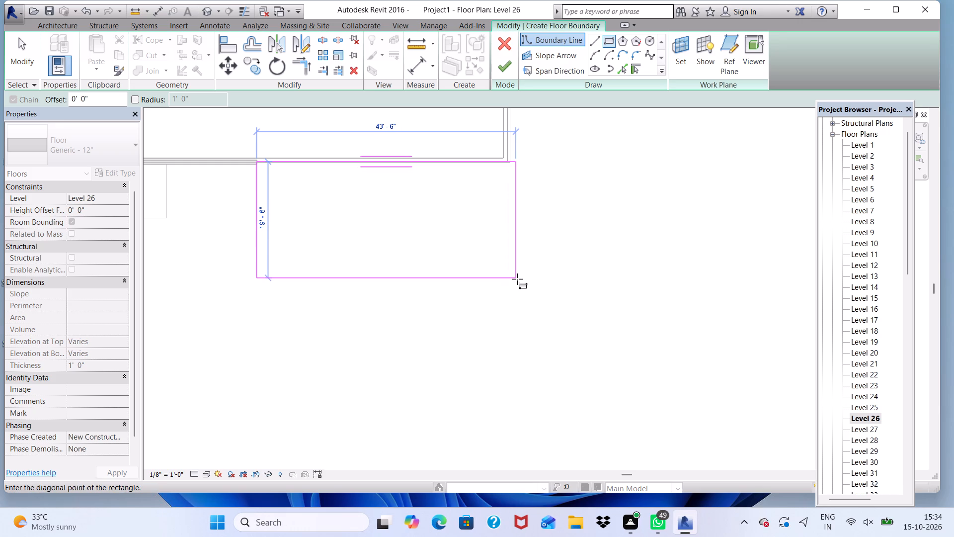
pyautogui.scroll(4, 518, 279)
pyautogui.scroll(-5, 516, 278)
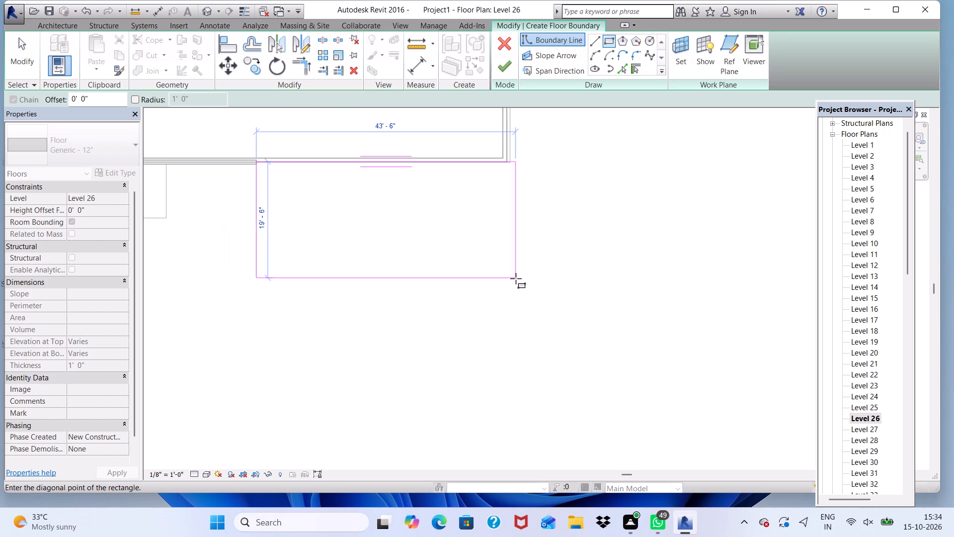
pyautogui.scroll(3, 512, 278)
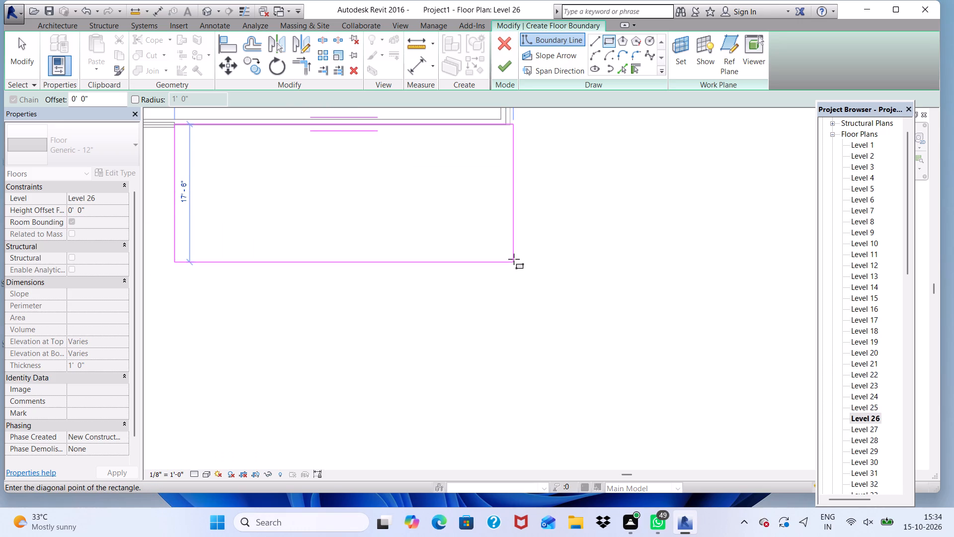
pyautogui.scroll(3, 512, 252)
pyautogui.scroll(-6, 510, 253)
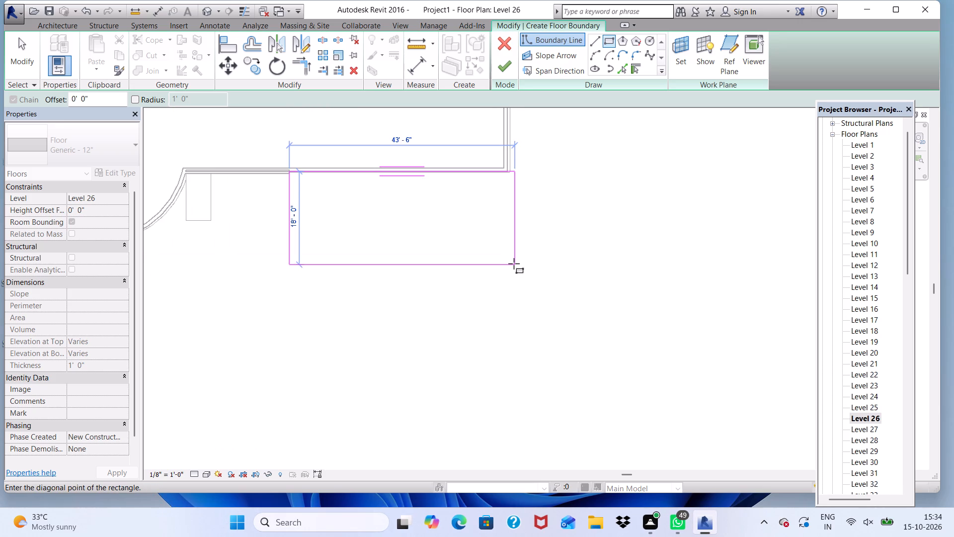
pyautogui.scroll(-1, 514, 264)
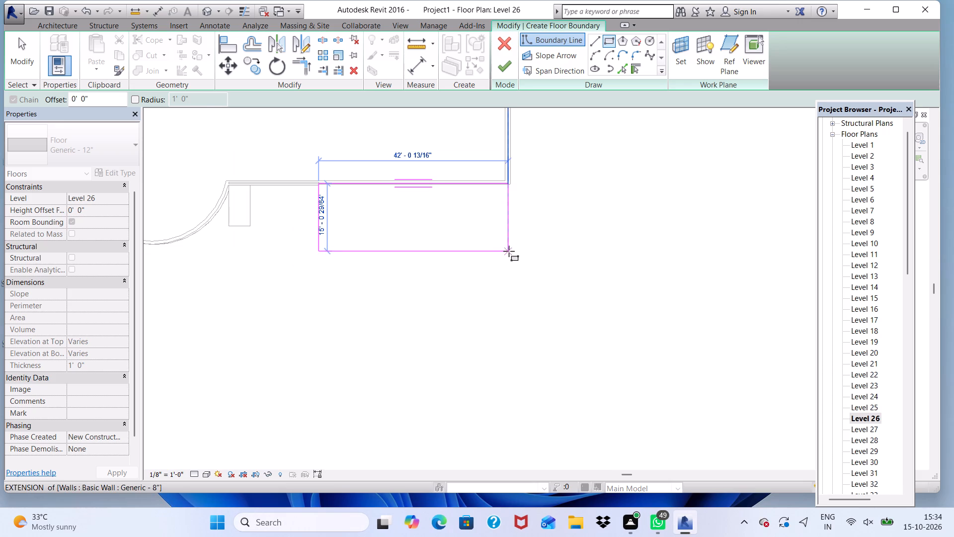
pyautogui.scroll(5, 510, 251)
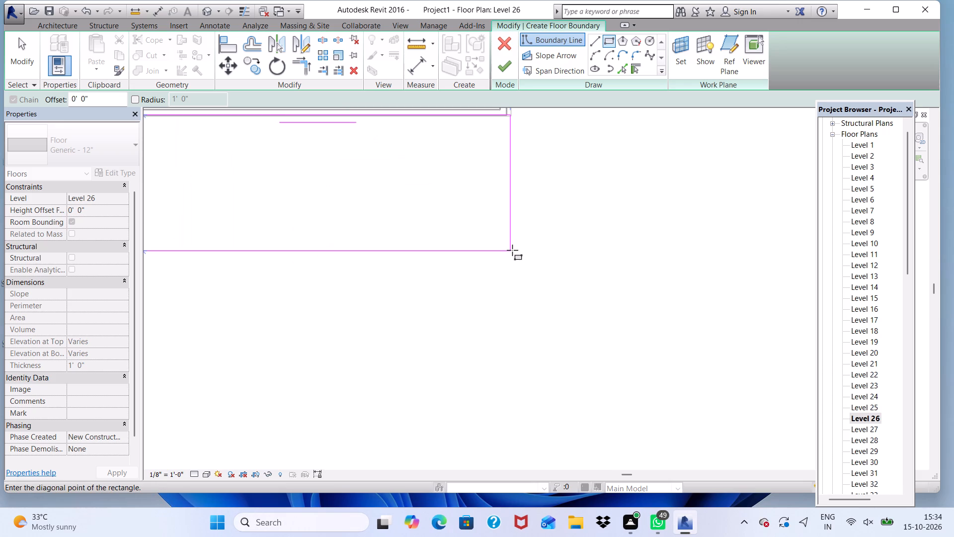
pyautogui.click(512, 250)
pyautogui.scroll(-4, 534, 246)
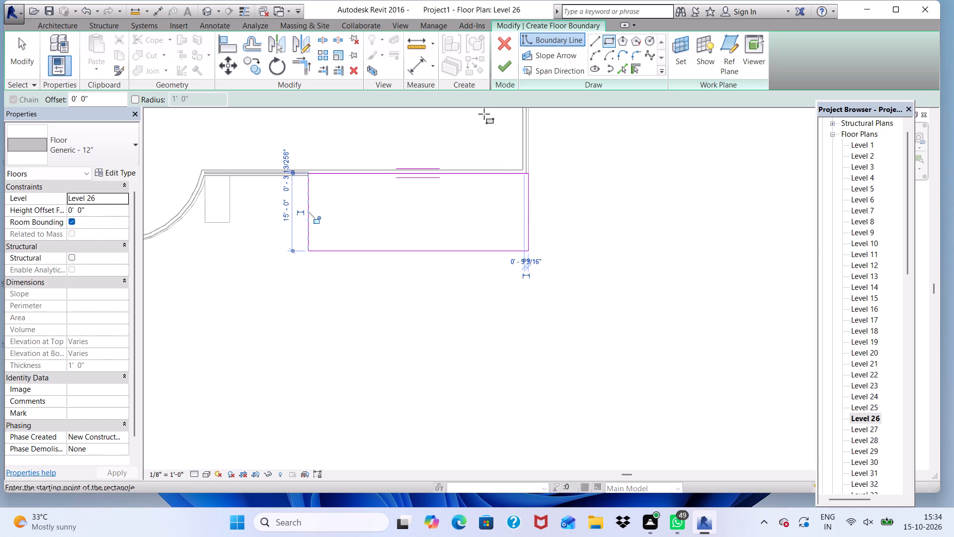
pyautogui.click(508, 72)
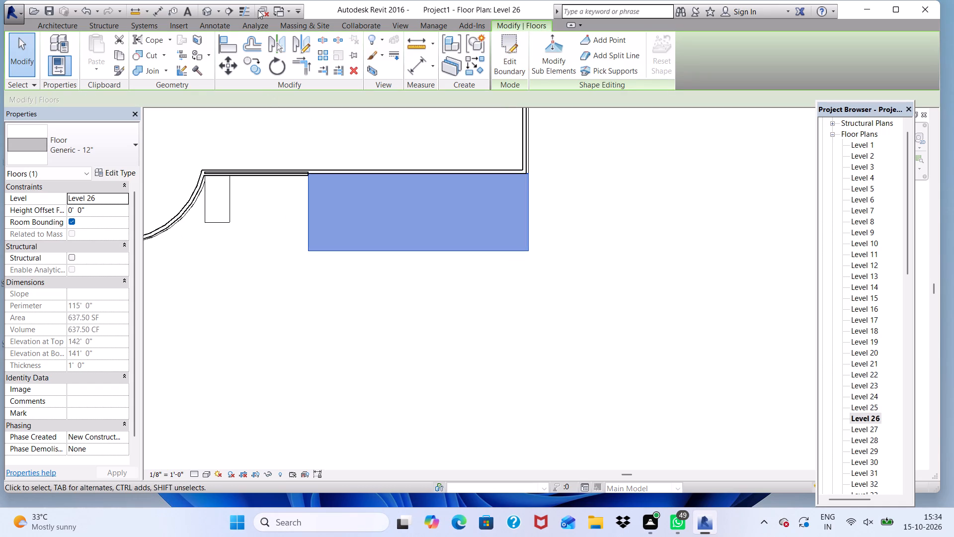
# Examine the new Level 26 slab against the slabs below it in the 3D view, dismissing the save reminder without saving.
pyautogui.click(206, 7)
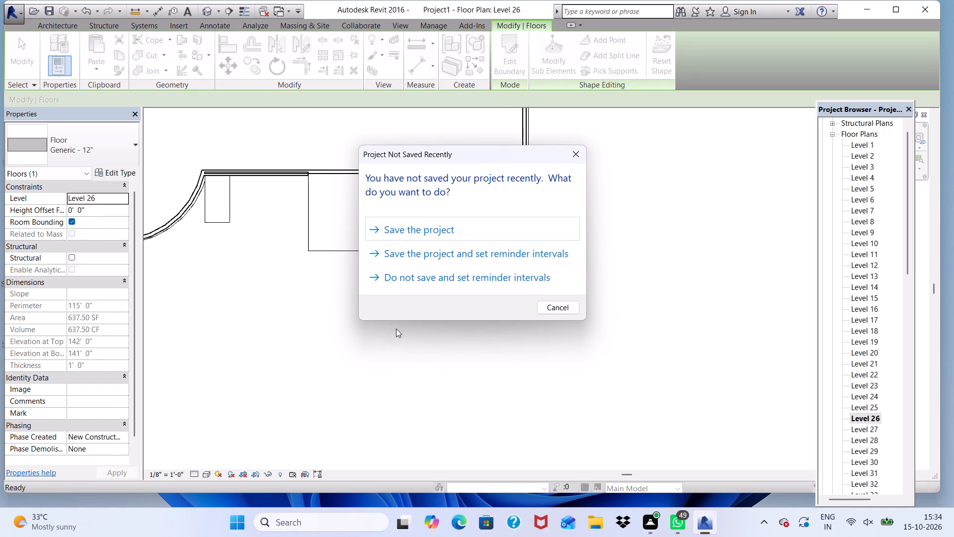
pyautogui.click(561, 305)
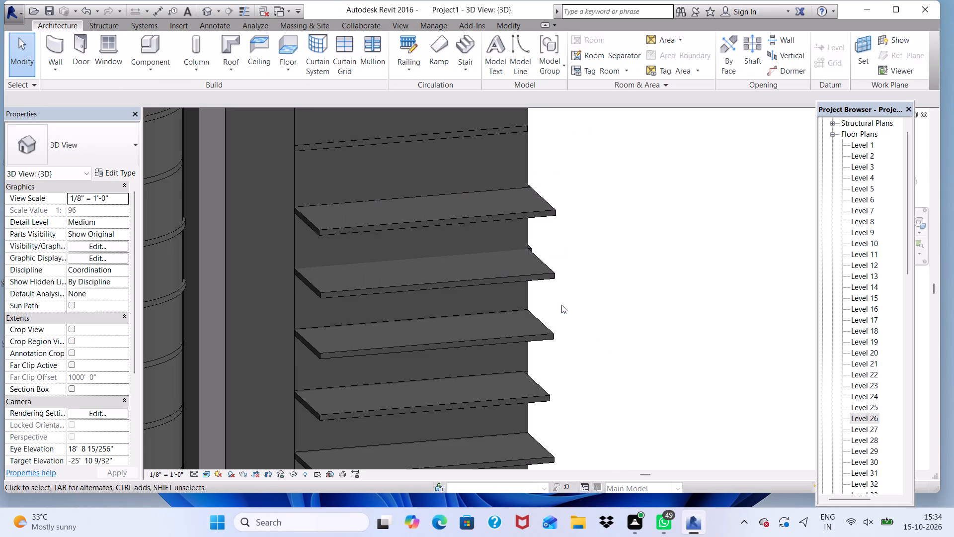
pyautogui.scroll(2, 463, 190)
pyautogui.scroll(-5, 462, 195)
pyautogui.scroll(-5, 484, 264)
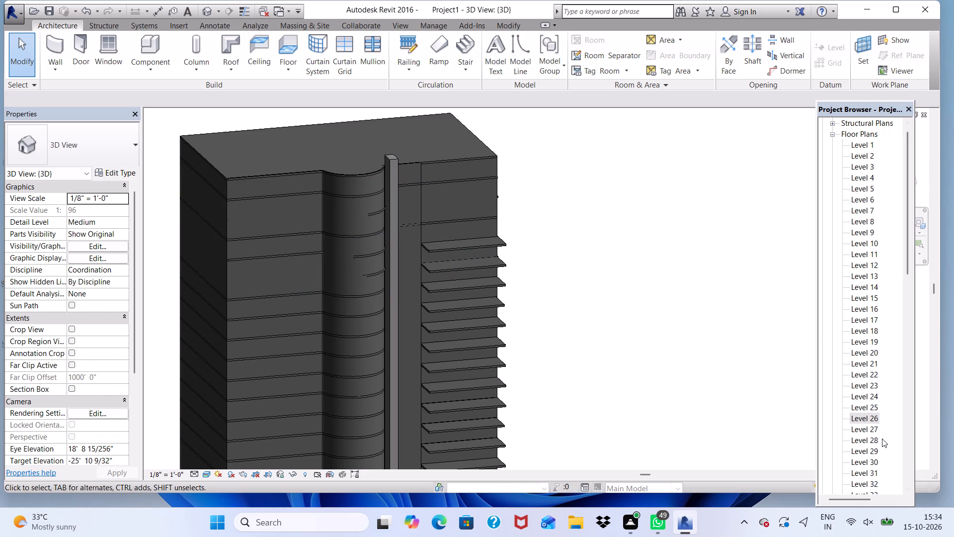
# Create a Generic - 12" floor on Level 28 from a rectangle about 42' by 15'-8", from the short wall's end to the outer side face, and view it in 3D.
pyautogui.doubleClick(869, 439)
pyautogui.scroll(-4, 480, 320)
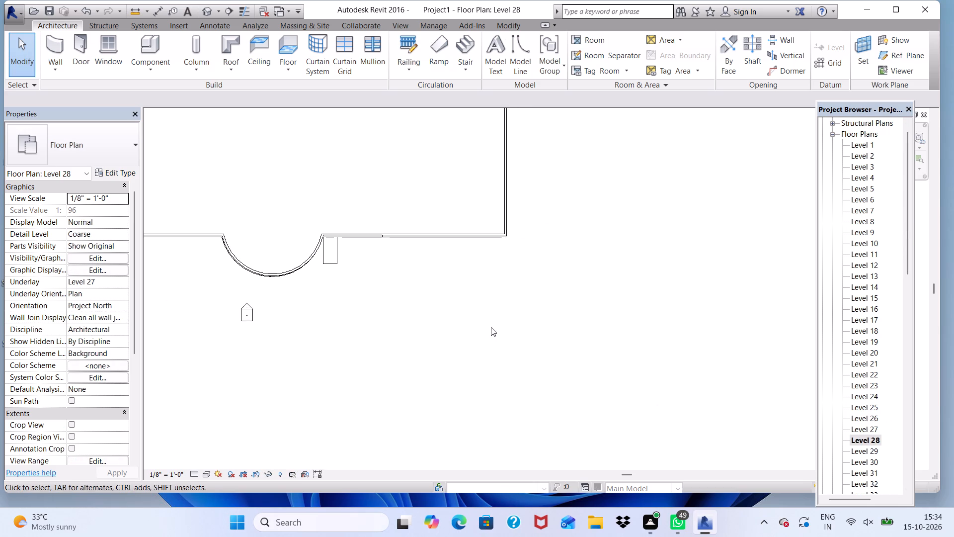
pyautogui.click(284, 42)
pyautogui.click(607, 44)
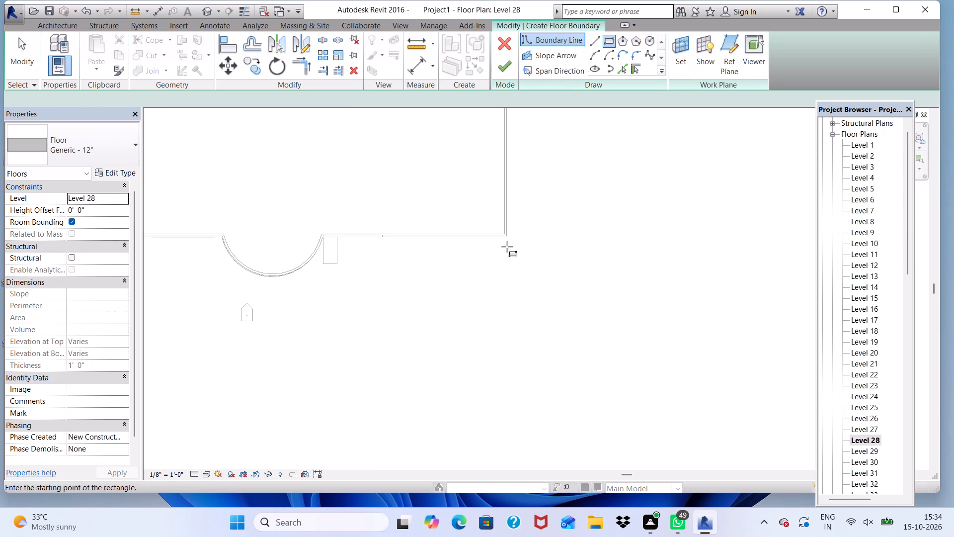
pyautogui.scroll(4, 365, 295)
pyautogui.scroll(17, 389, 212)
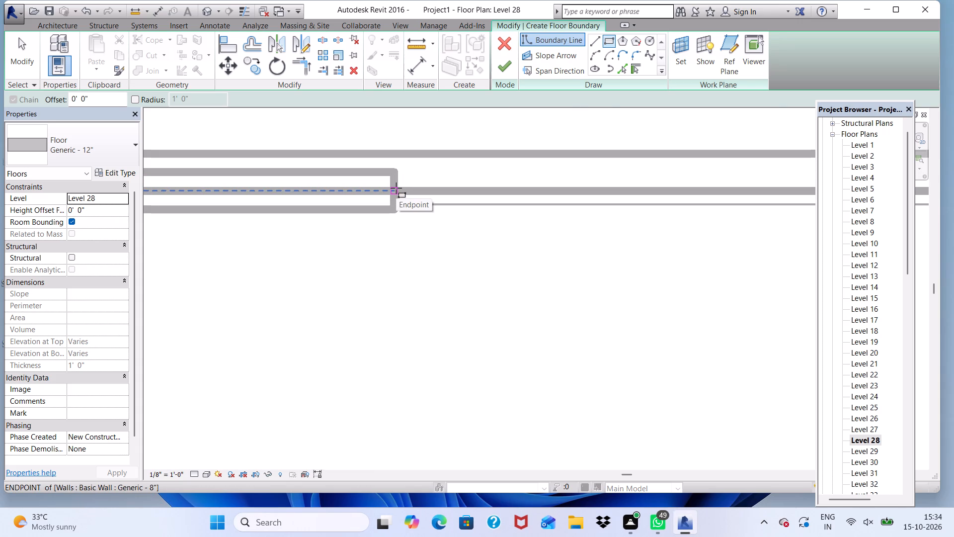
pyautogui.click(396, 187)
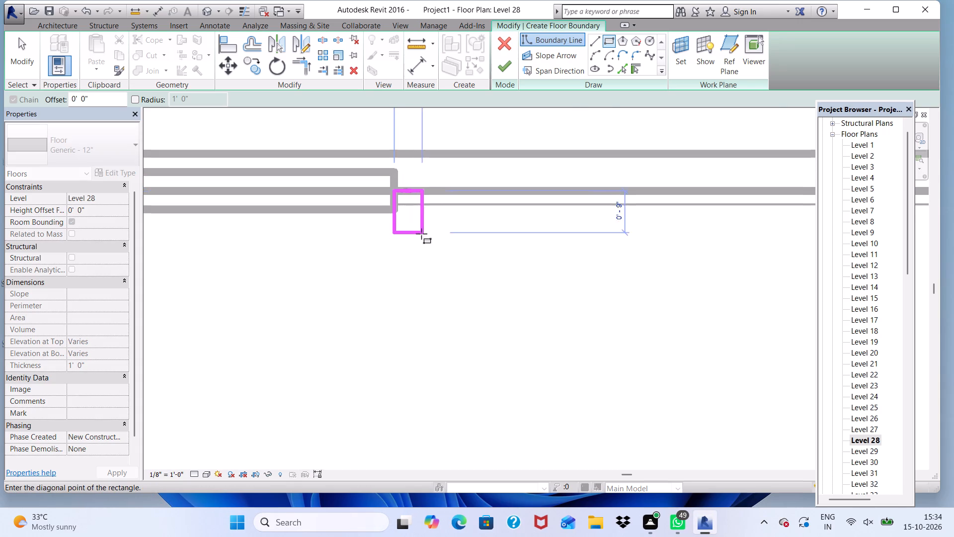
pyautogui.scroll(-7, 423, 239)
pyautogui.scroll(-5, 488, 223)
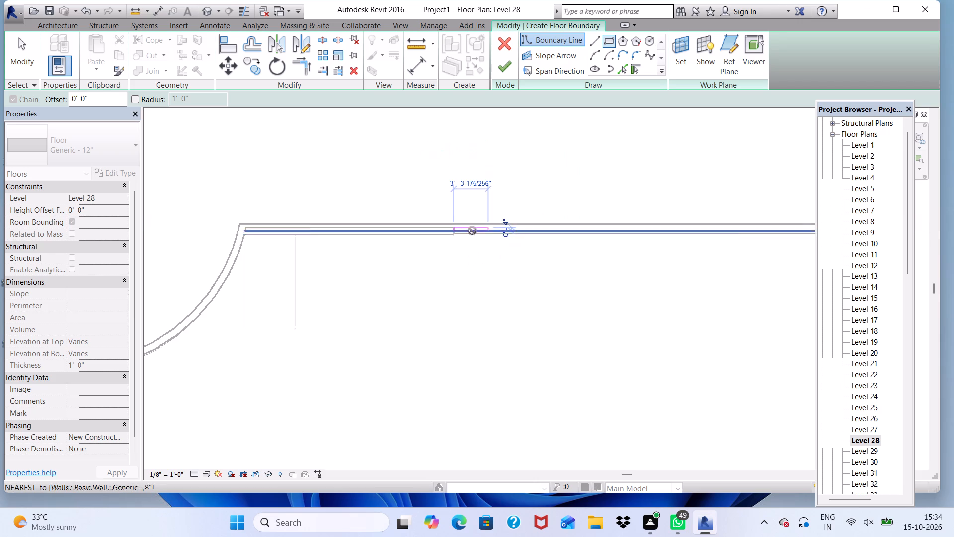
pyautogui.scroll(-6, 468, 231)
pyautogui.scroll(-4, 457, 192)
pyautogui.scroll(5, 568, 291)
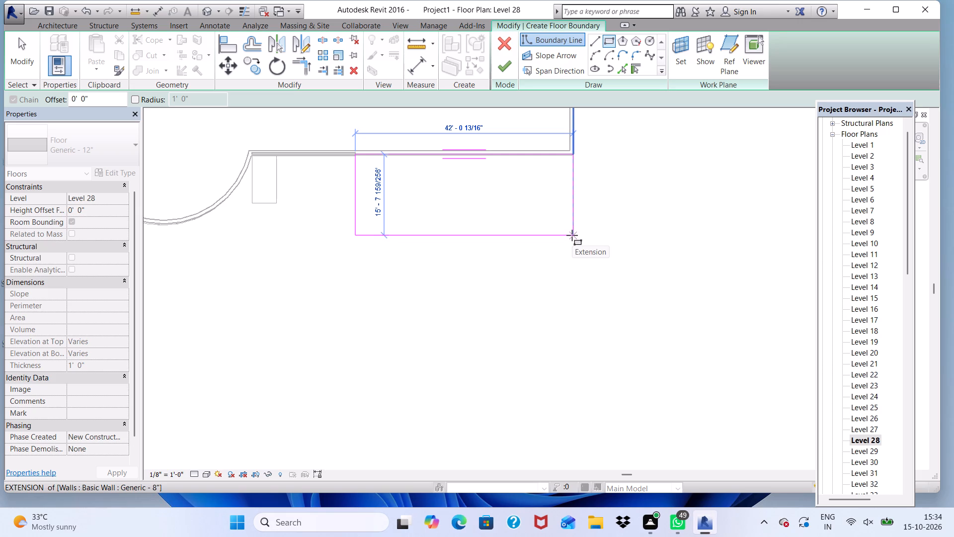
pyautogui.click(572, 235)
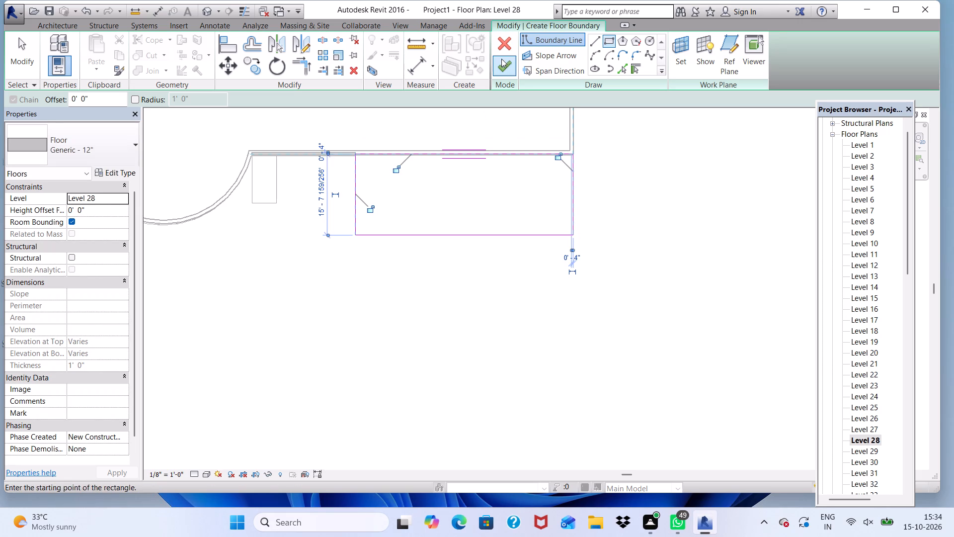
pyautogui.click(504, 61)
pyautogui.click(206, 6)
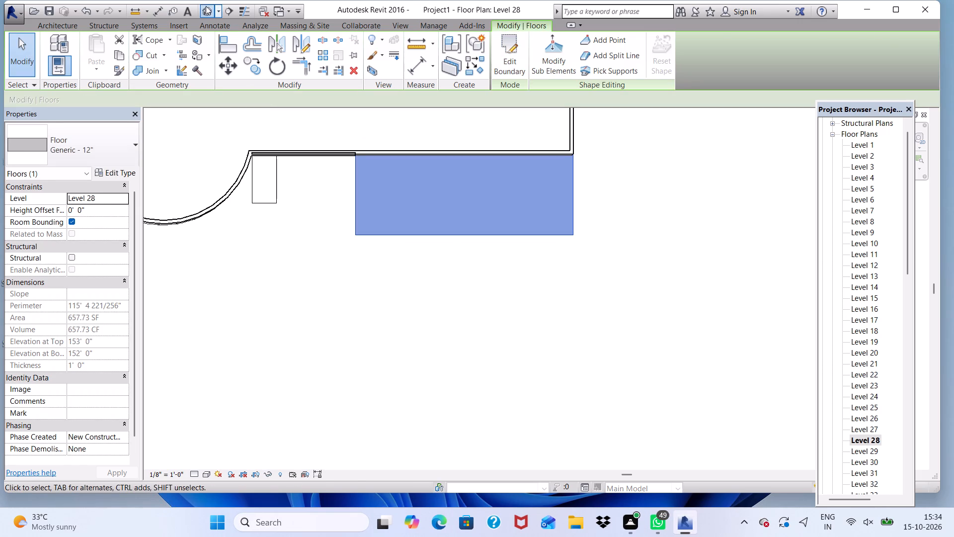
pyautogui.scroll(3, 474, 194)
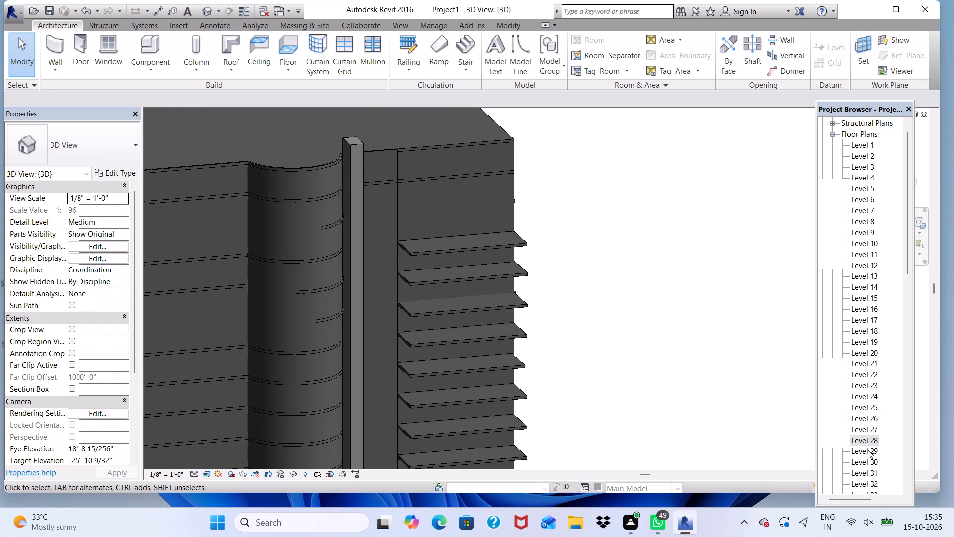
# Create a Generic - 12" floor on Level 30 from a rectangle about 41'-5" by 15'-3", from the short wall's end to the side wall's inner face, and view it in 3D.
pyautogui.doubleClick(874, 465)
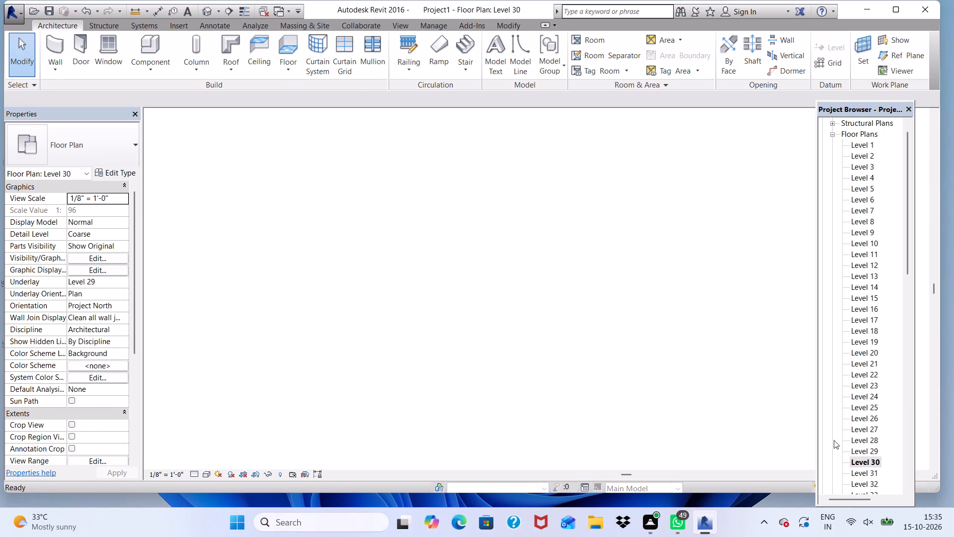
pyautogui.scroll(-2, 379, 203)
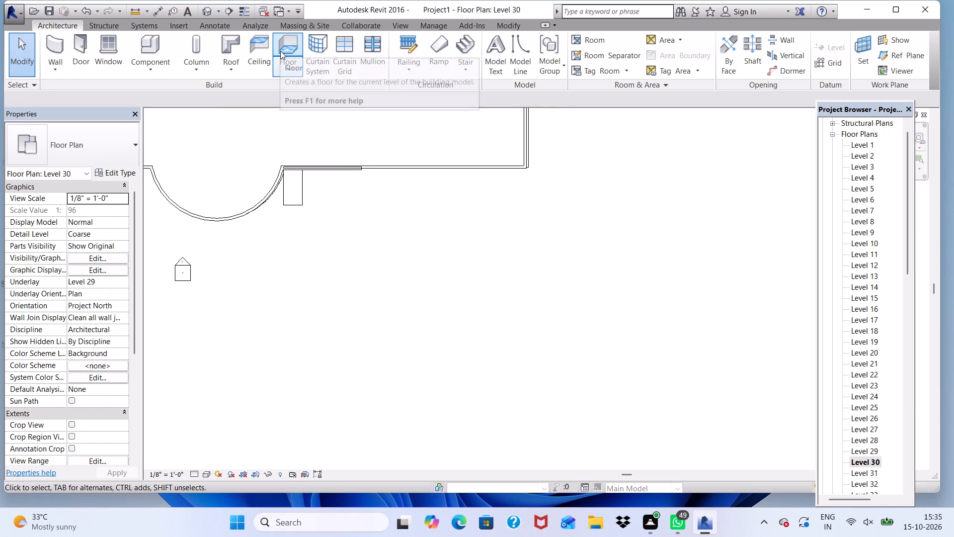
pyautogui.click(280, 51)
pyautogui.click(604, 45)
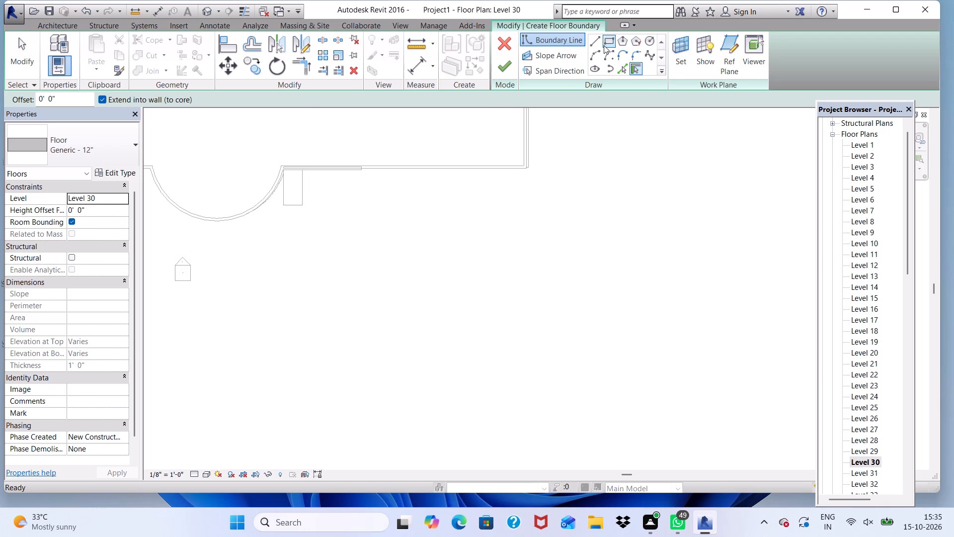
pyautogui.scroll(12, 339, 187)
pyautogui.scroll(6, 378, 145)
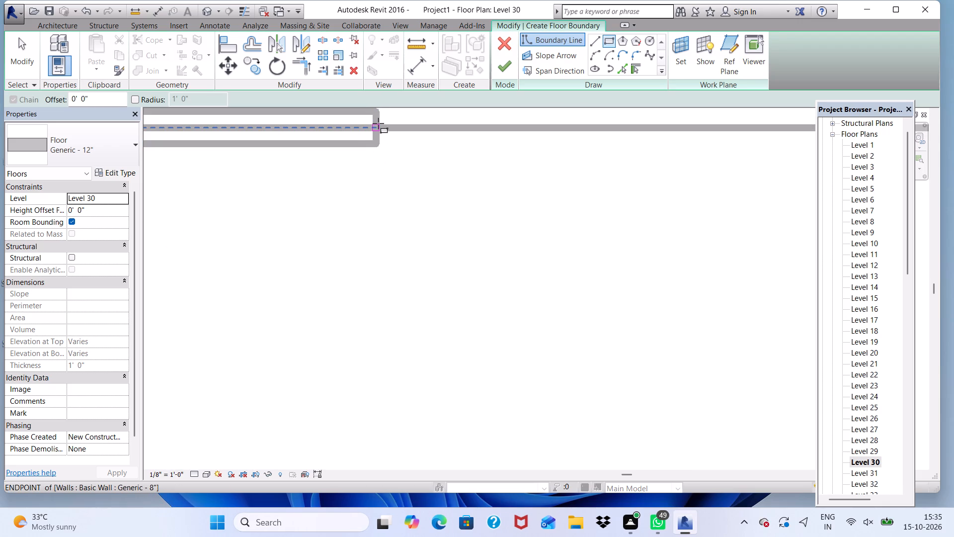
pyautogui.click(378, 123)
pyautogui.scroll(-11, 351, 166)
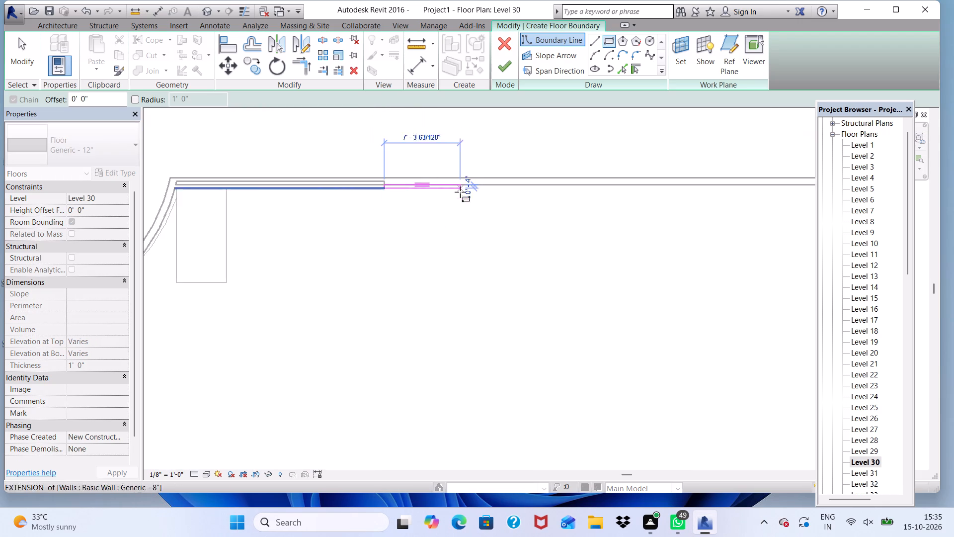
pyautogui.scroll(-3, 467, 201)
pyautogui.scroll(-2, 569, 245)
pyautogui.scroll(2, 689, 280)
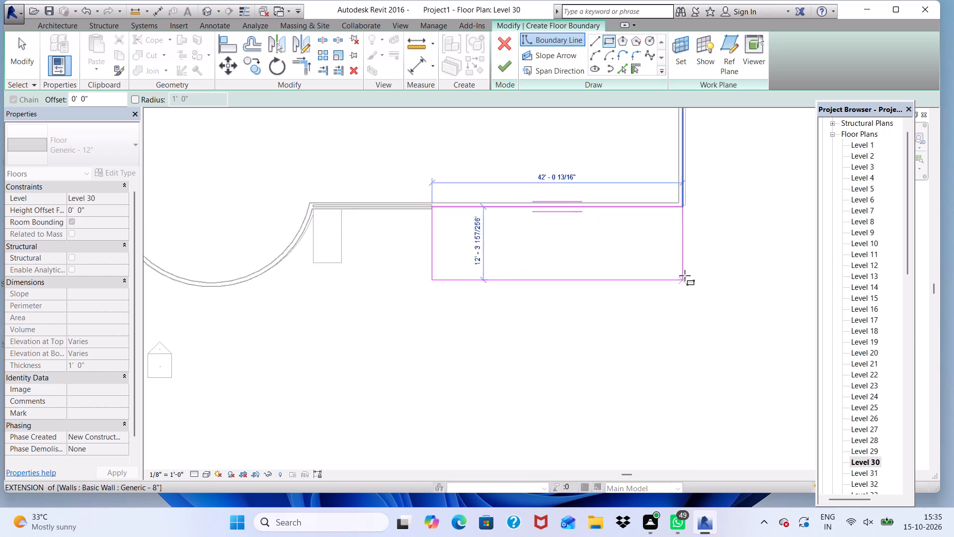
pyautogui.scroll(2, 685, 275)
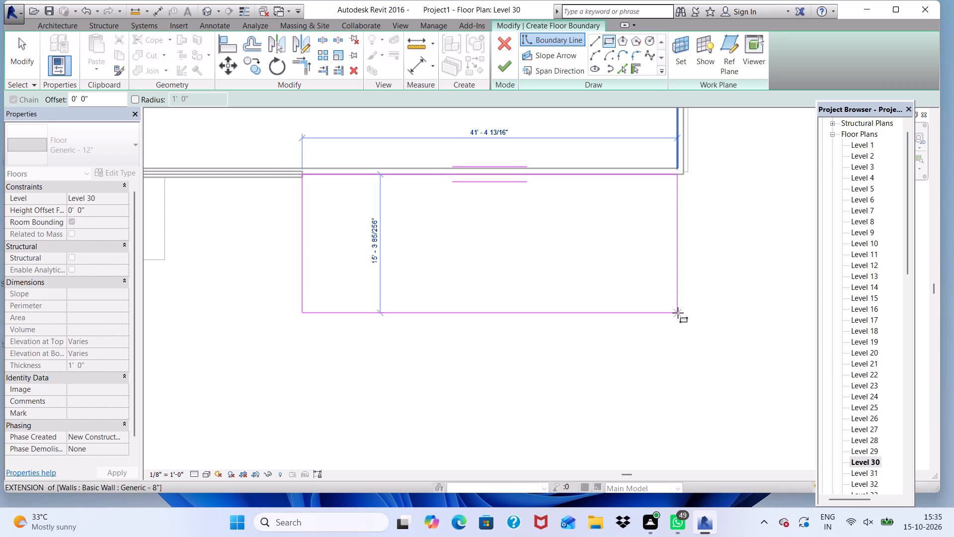
pyautogui.click(678, 313)
pyautogui.click(502, 76)
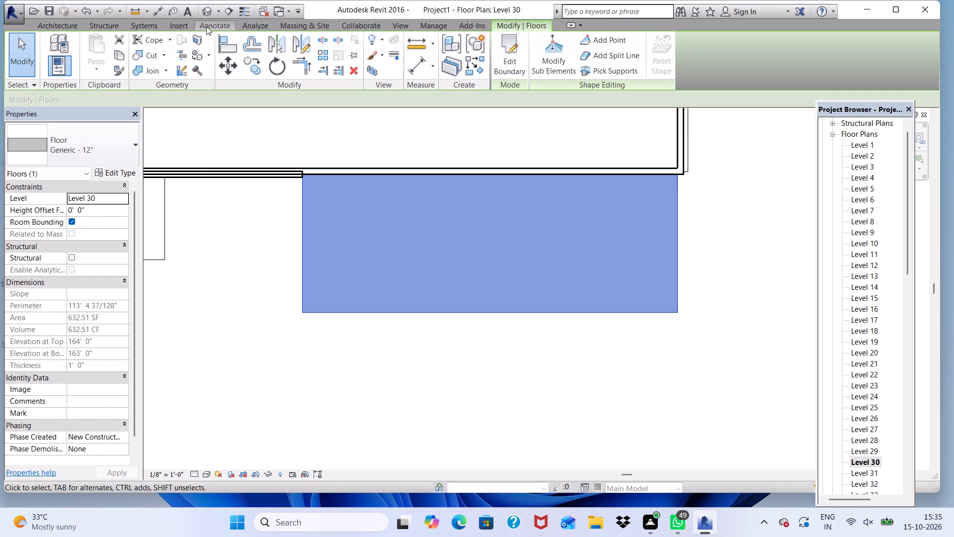
pyautogui.click(207, 13)
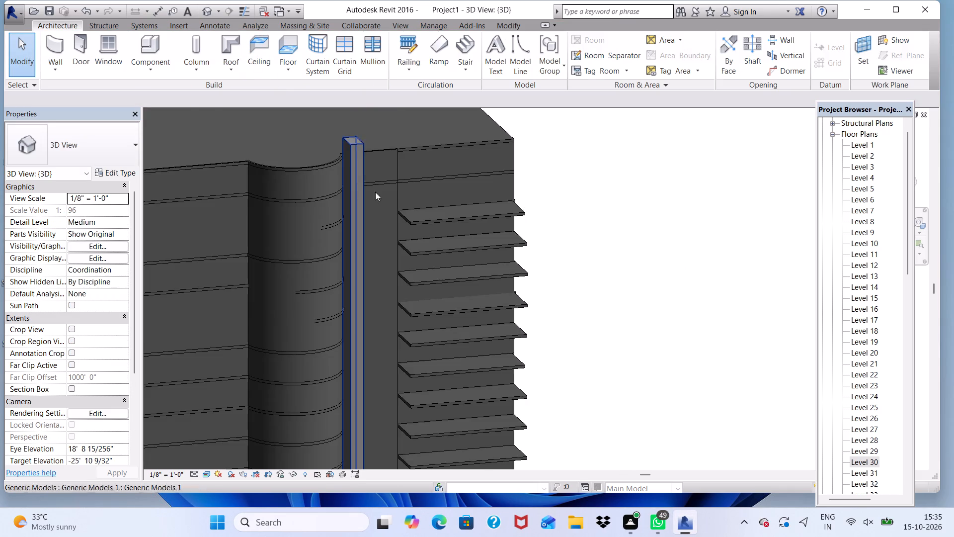
pyautogui.scroll(-2, 375, 192)
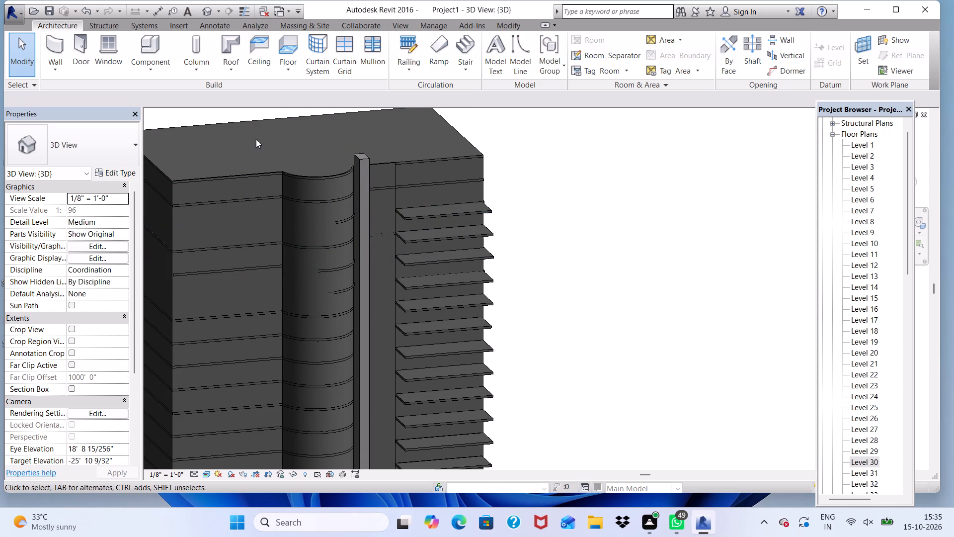
pyautogui.scroll(-3, 144, 115)
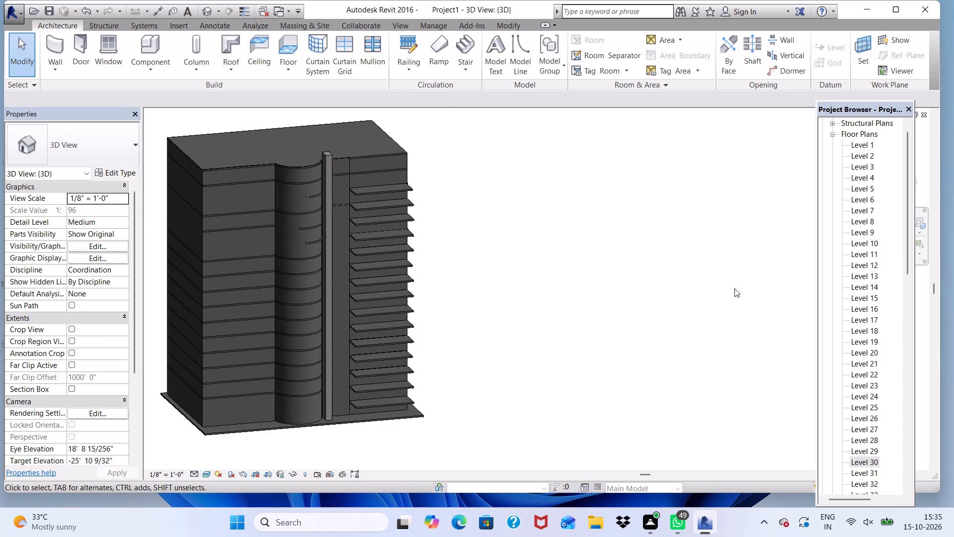
# Create a Generic - 12" floor on Level 32 from a rectangle about 42' by 15'-9", from the short wall's end to the tower's outer side face.
pyautogui.scroll(-2, 867, 458)
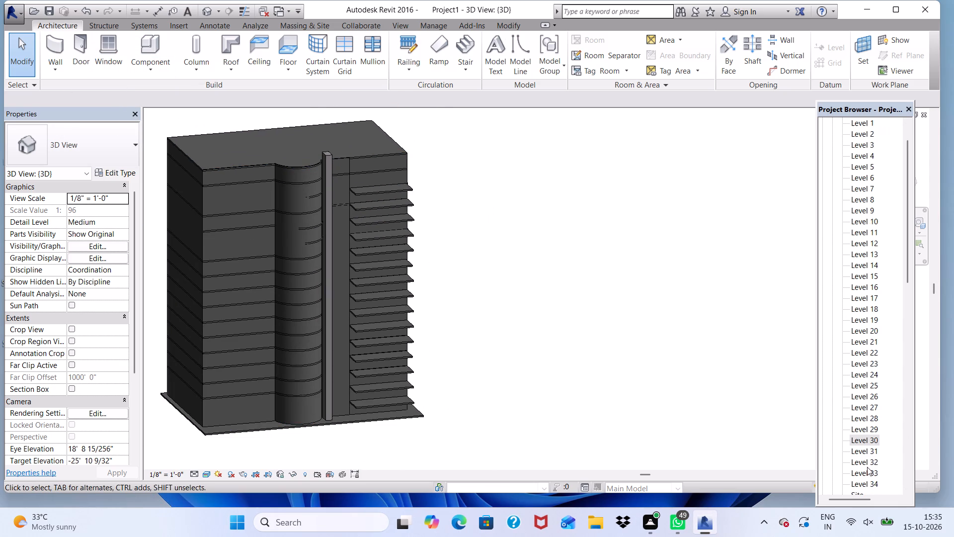
pyautogui.scroll(-1, 868, 464)
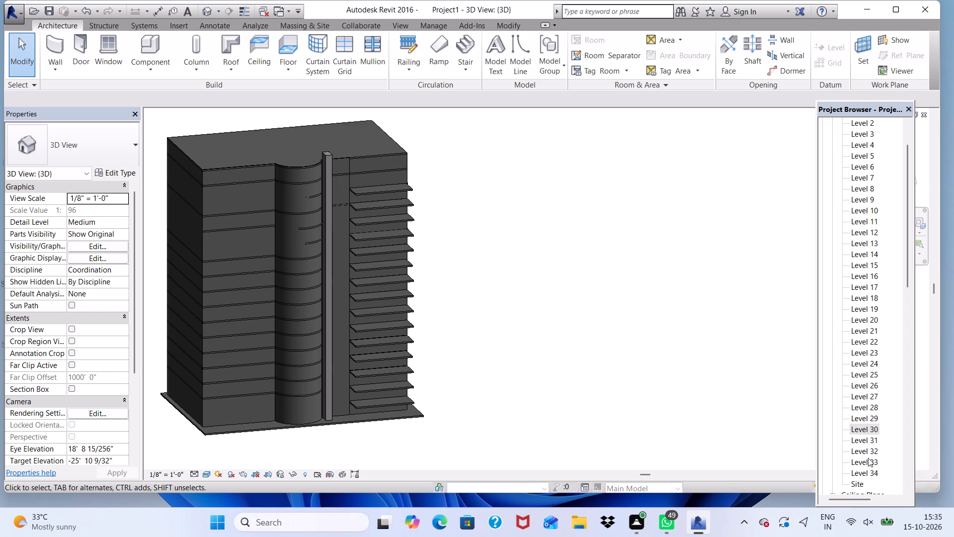
pyautogui.click(869, 455)
pyautogui.click(869, 455)
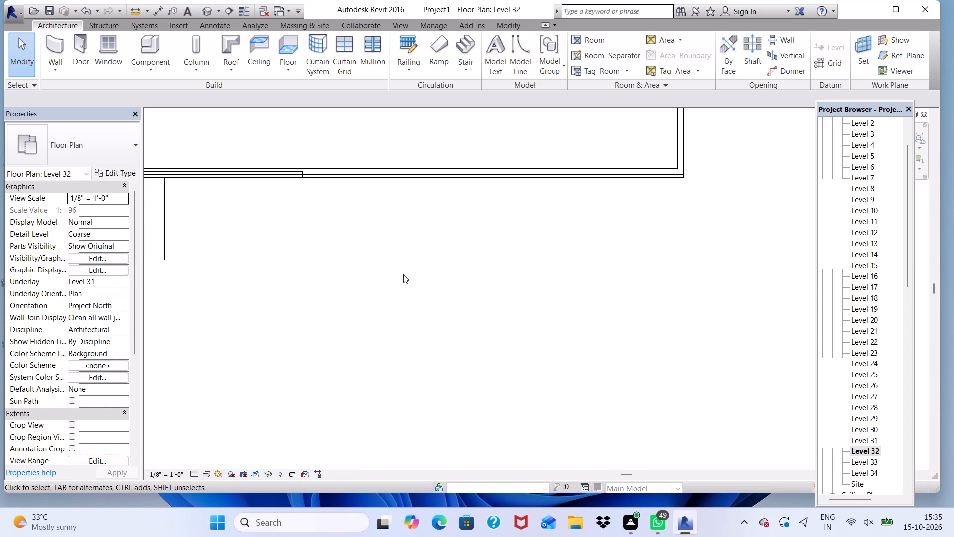
pyautogui.scroll(-6, 325, 155)
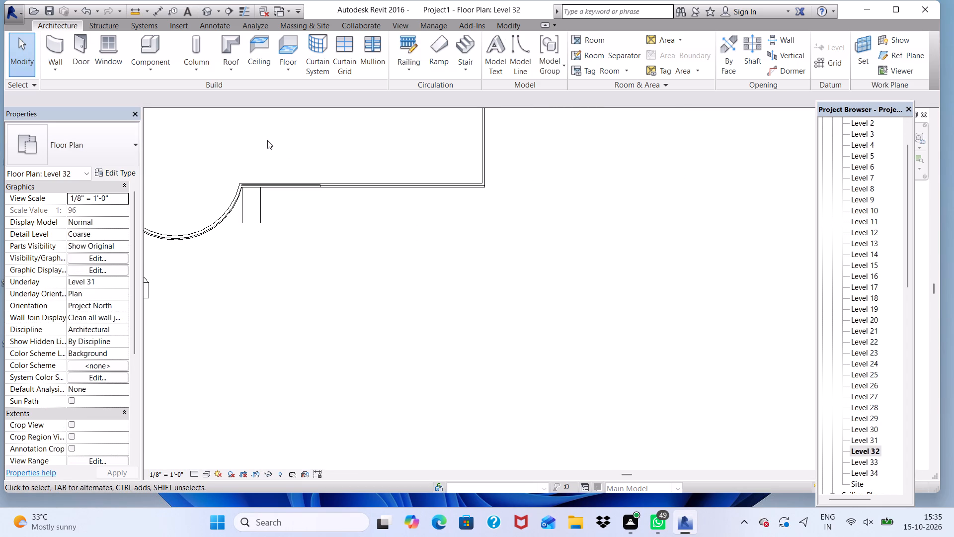
pyautogui.click(289, 75)
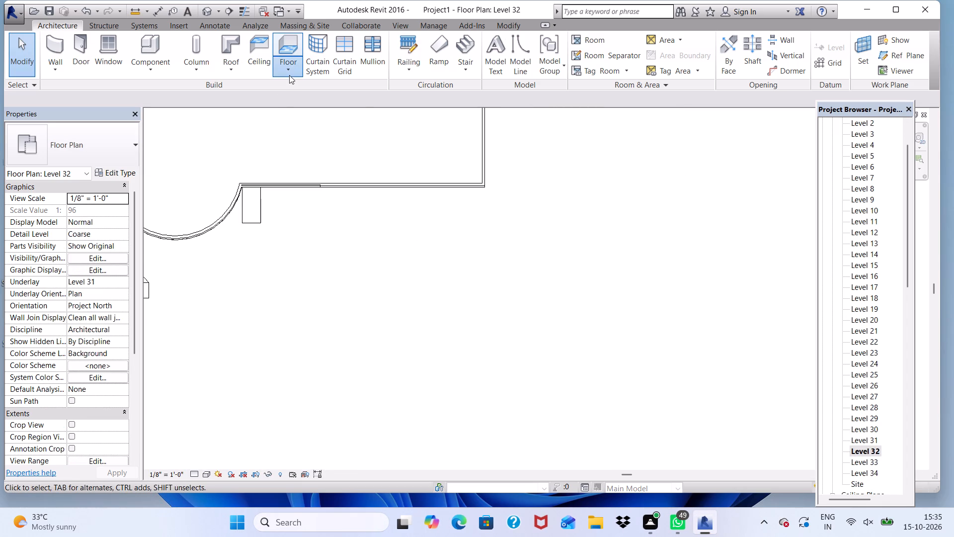
pyautogui.click(302, 95)
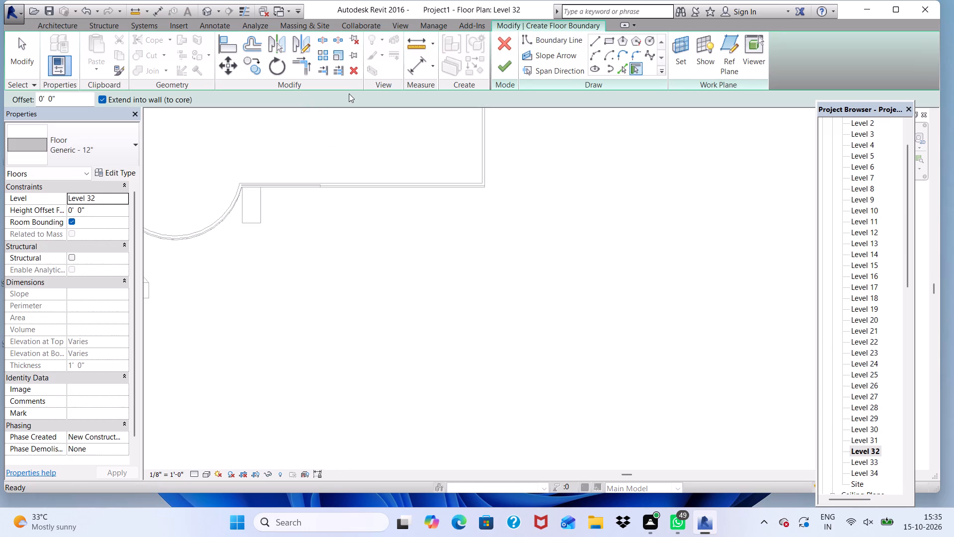
pyautogui.click(608, 43)
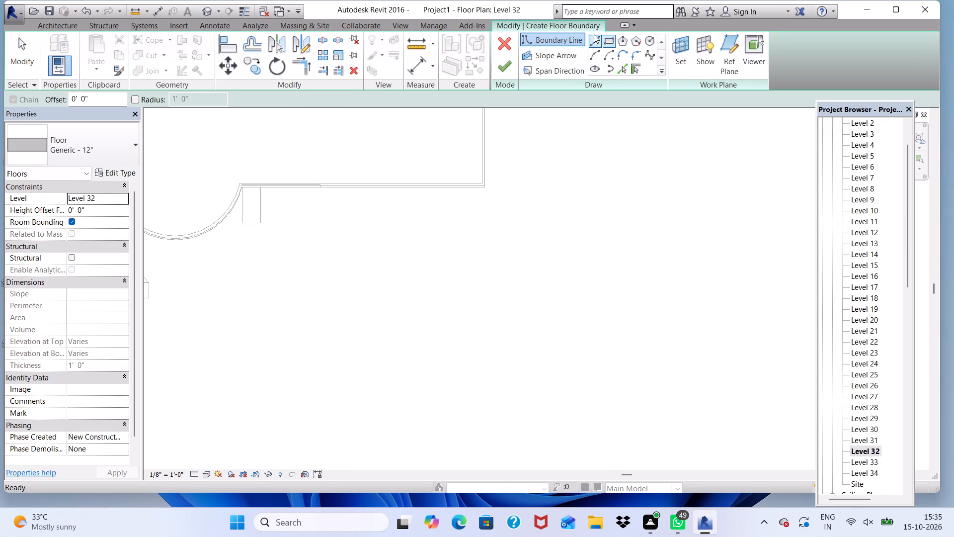
pyautogui.scroll(3, 290, 249)
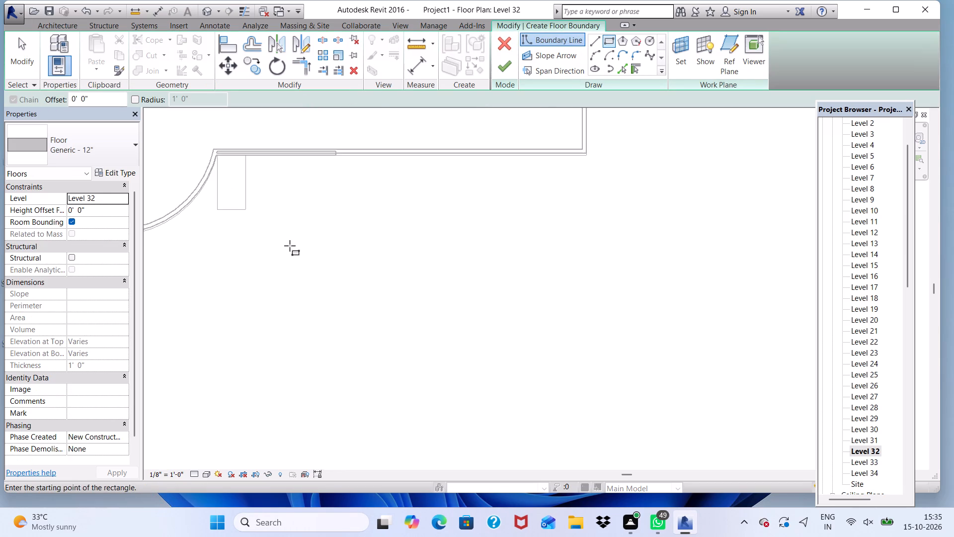
pyautogui.scroll(4, 349, 174)
pyautogui.scroll(4, 321, 144)
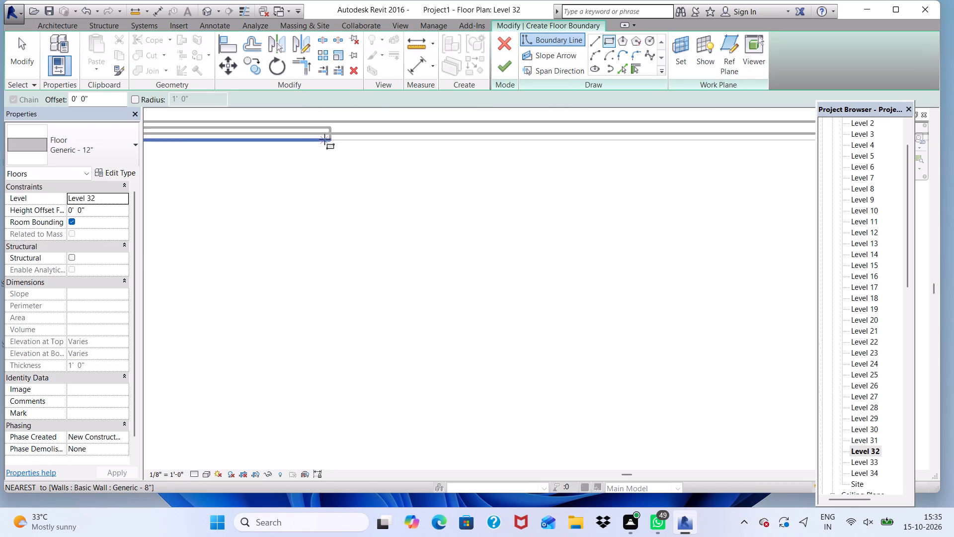
pyautogui.scroll(9, 332, 133)
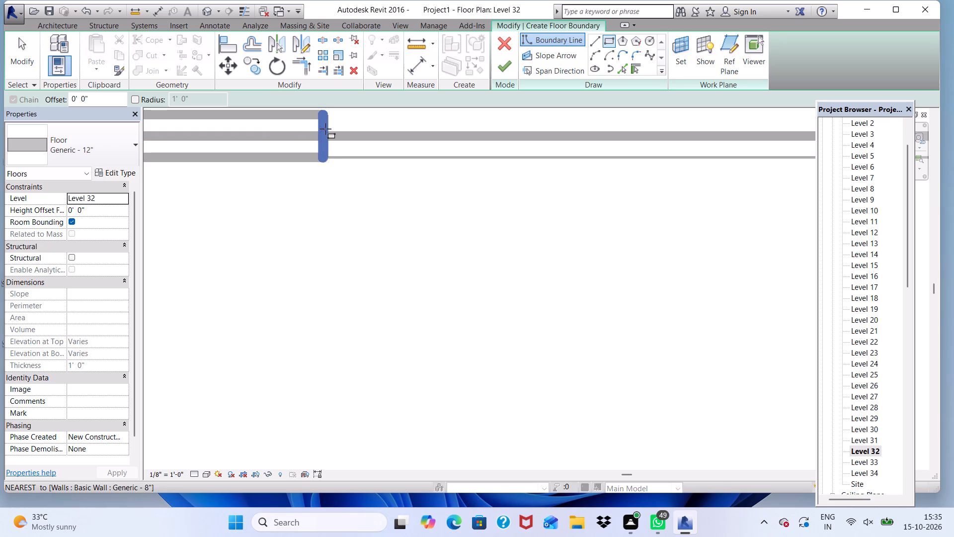
pyautogui.click(328, 132)
pyautogui.scroll(-6, 327, 152)
pyautogui.scroll(-4, 339, 198)
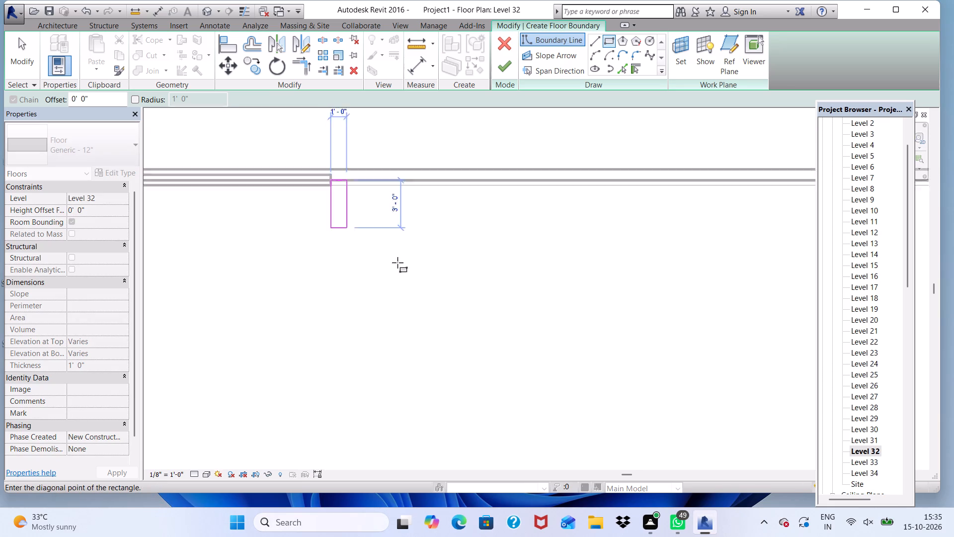
pyautogui.scroll(-7, 397, 263)
pyautogui.scroll(-5, 483, 246)
pyautogui.scroll(4, 558, 353)
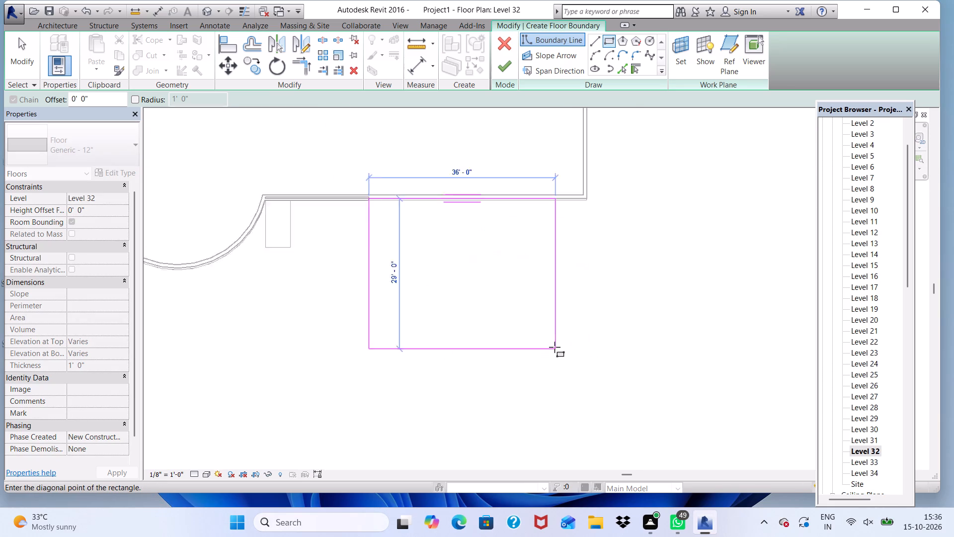
pyautogui.scroll(2, 555, 347)
pyautogui.scroll(-2, 564, 332)
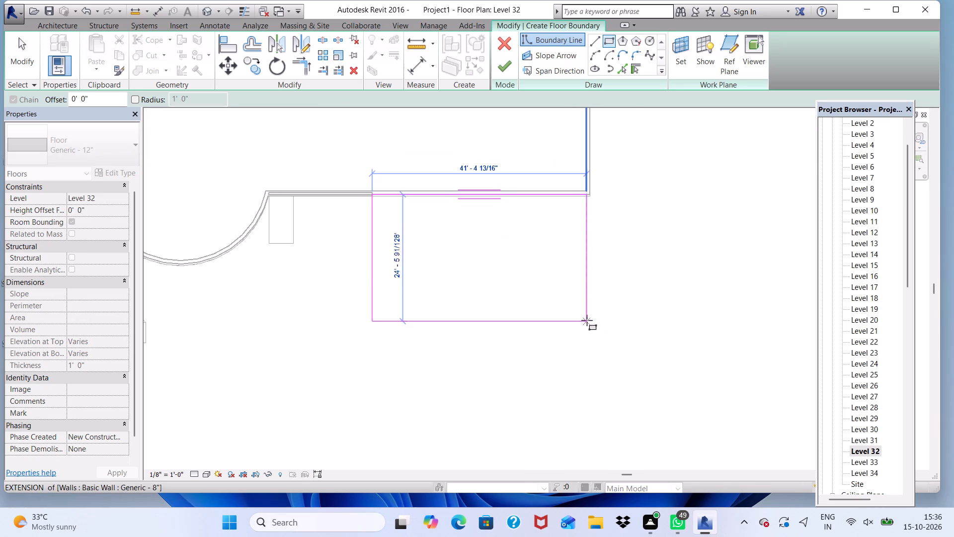
pyautogui.click(590, 276)
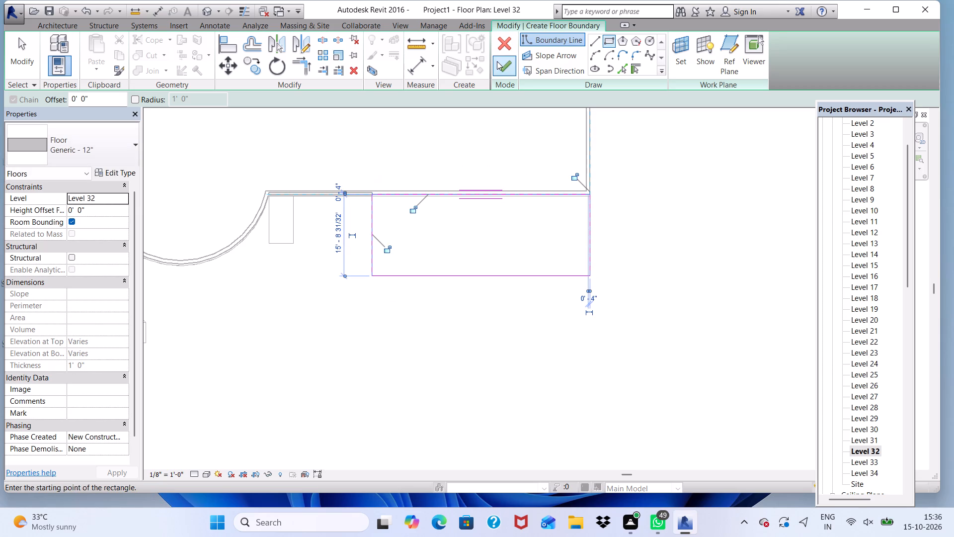
pyautogui.click(497, 61)
pyautogui.scroll(-4, 428, 170)
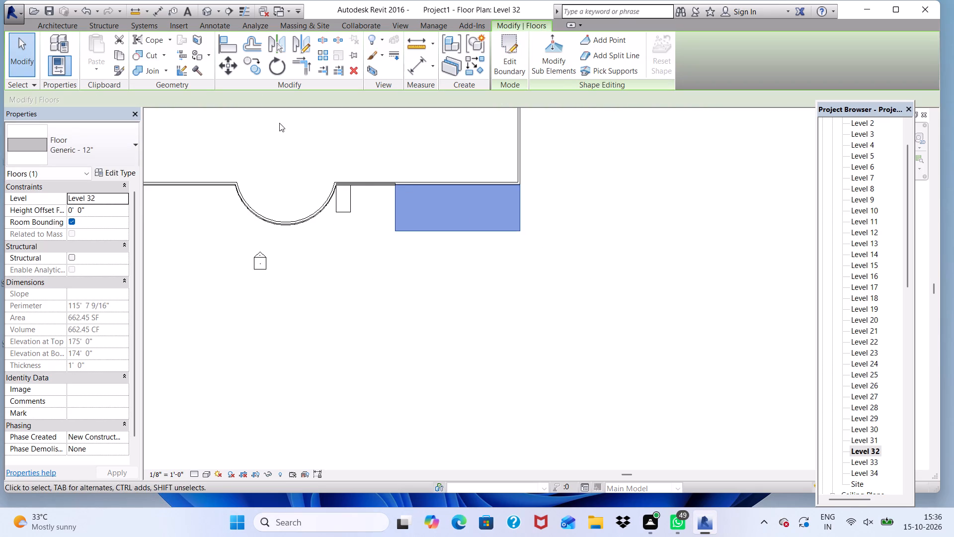
# Examine the full stack of projecting slabs up to Level 32 in the 3D view, from the side, from the front and as a whole tower.
pyautogui.click(205, 9)
pyautogui.scroll(-1, 362, 308)
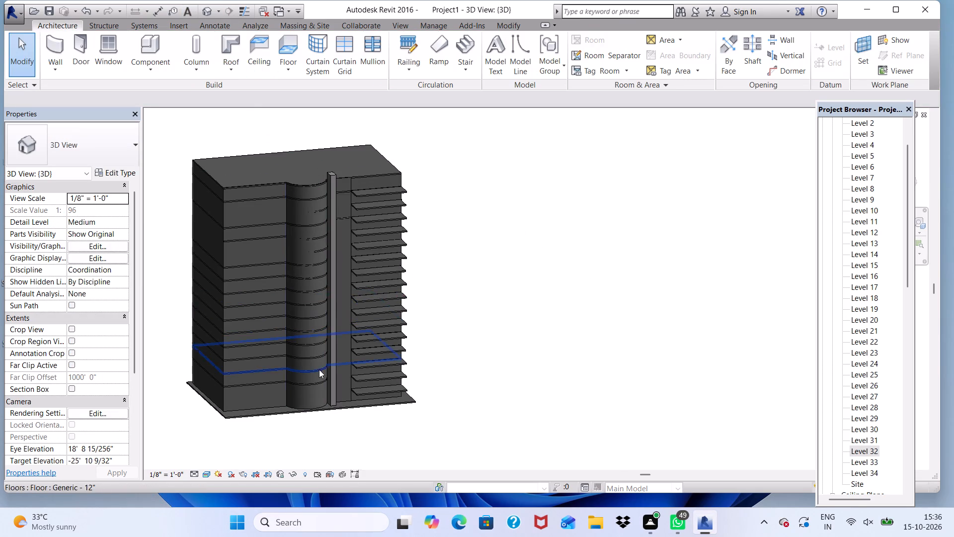
pyautogui.keyDown('shift'); pyautogui.moveTo(319, 369); pyautogui.dragTo(219, 351, button='middle'); pyautogui.keyUp('shift')
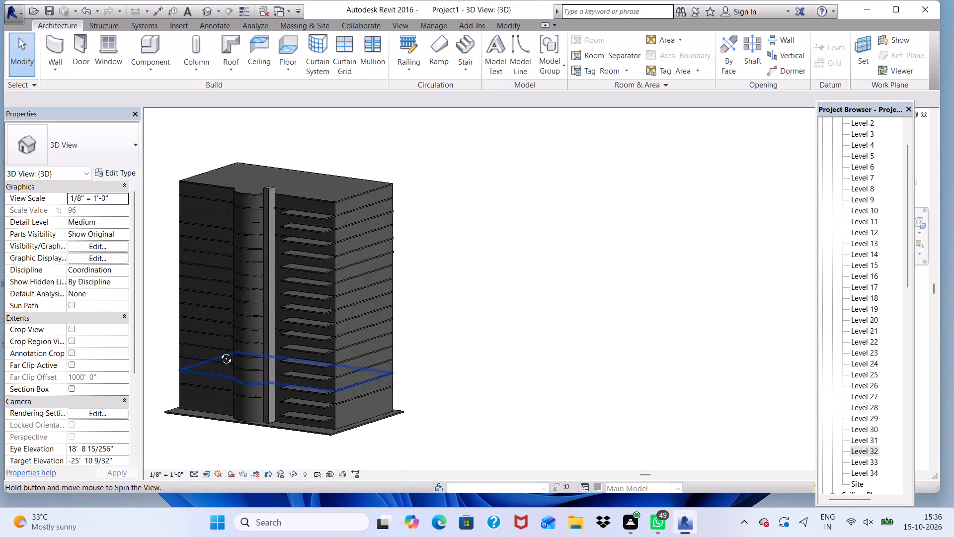
pyautogui.keyDown('shift'); pyautogui.moveTo(219, 351); pyautogui.dragTo(350, 303, button='middle'); pyautogui.keyUp('shift')
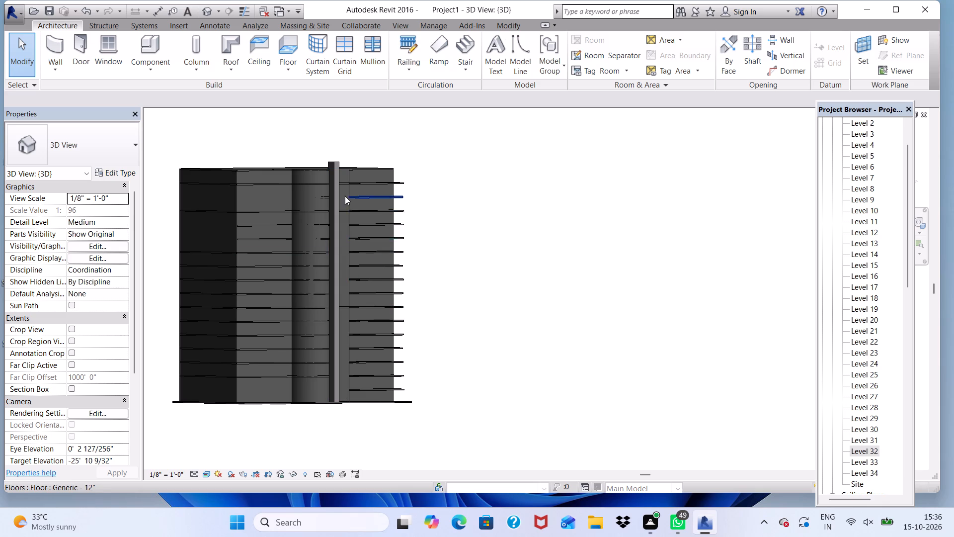
pyautogui.scroll(11, 341, 176)
pyautogui.scroll(-9, 350, 184)
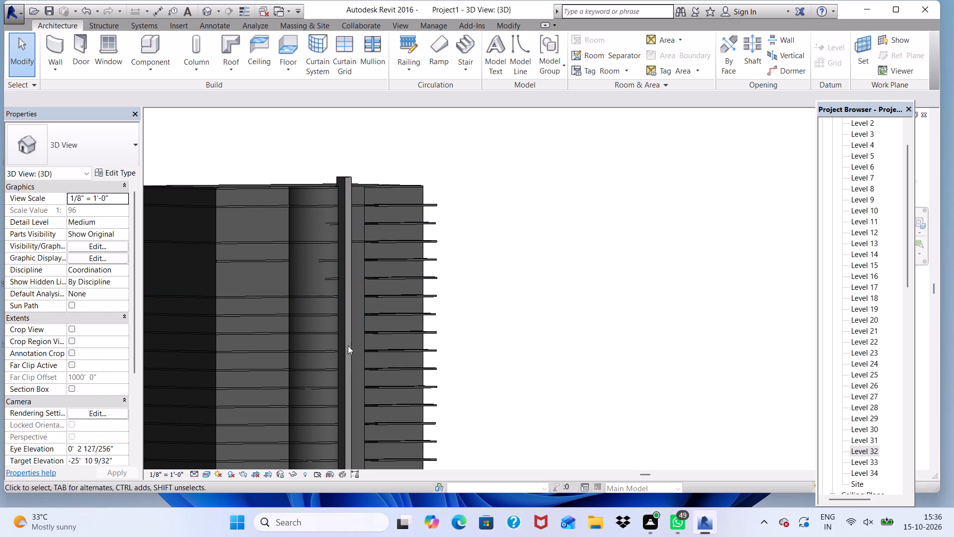
pyautogui.keyDown('shift'); pyautogui.scroll(-1, 383, 346); pyautogui.keyUp('shift')
pyautogui.keyDown('shift'); pyautogui.moveTo(383, 346); pyautogui.dragTo(312, 372, button='middle'); pyautogui.keyUp('shift')
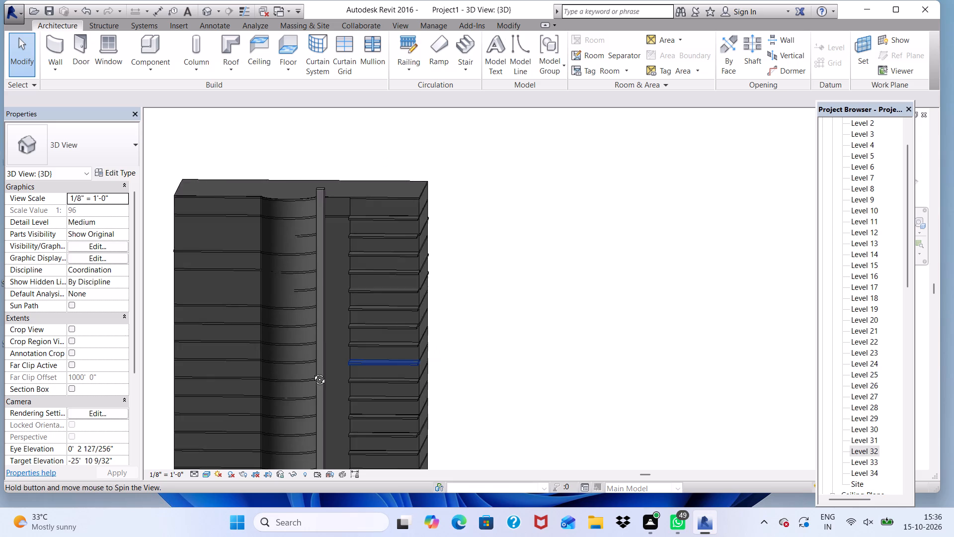
pyautogui.keyDown('shift'); pyautogui.moveTo(312, 372); pyautogui.dragTo(341, 381, button='middle'); pyautogui.keyUp('shift')
pyautogui.scroll(7, 375, 279)
pyautogui.scroll(-12, 375, 275)
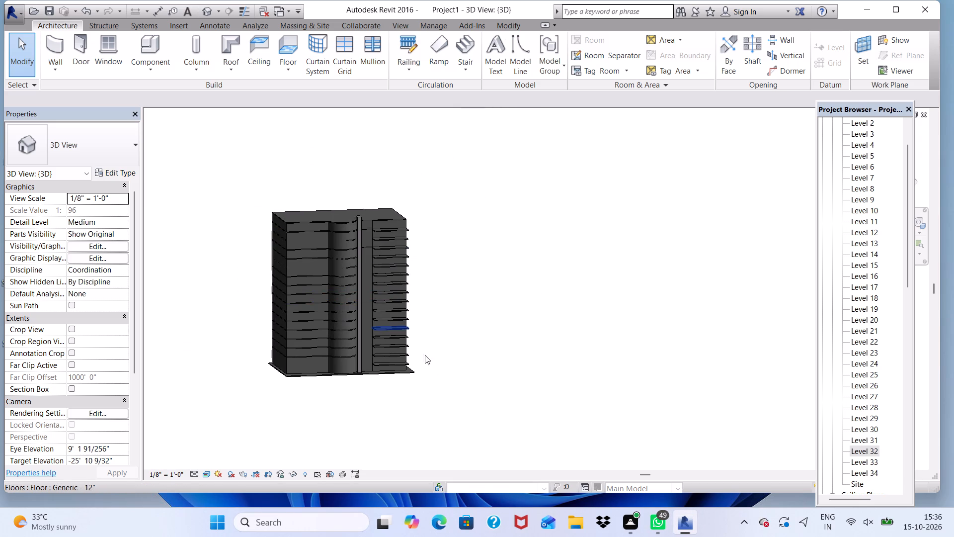
# In the Level 1 floor plan, set up a new wall of type Curtain Wall 1 with an unconnected height of 4'.
pyautogui.scroll(2, 839, 176)
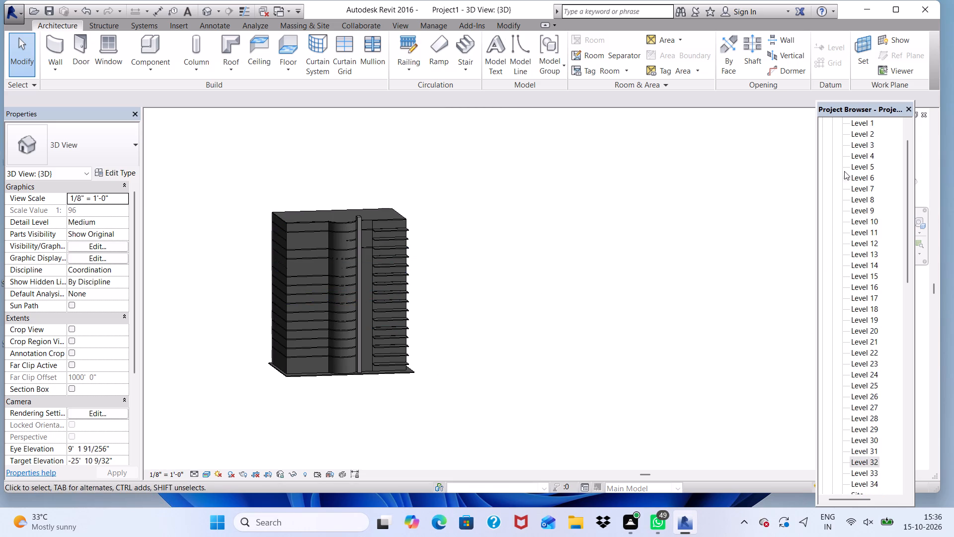
pyautogui.scroll(5, 844, 171)
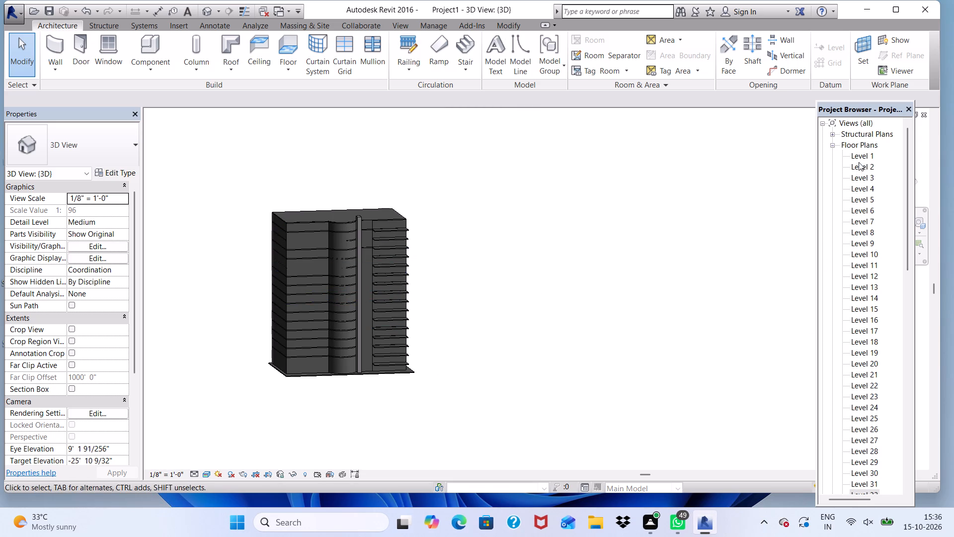
pyautogui.doubleClick(858, 157)
pyautogui.scroll(3, 532, 331)
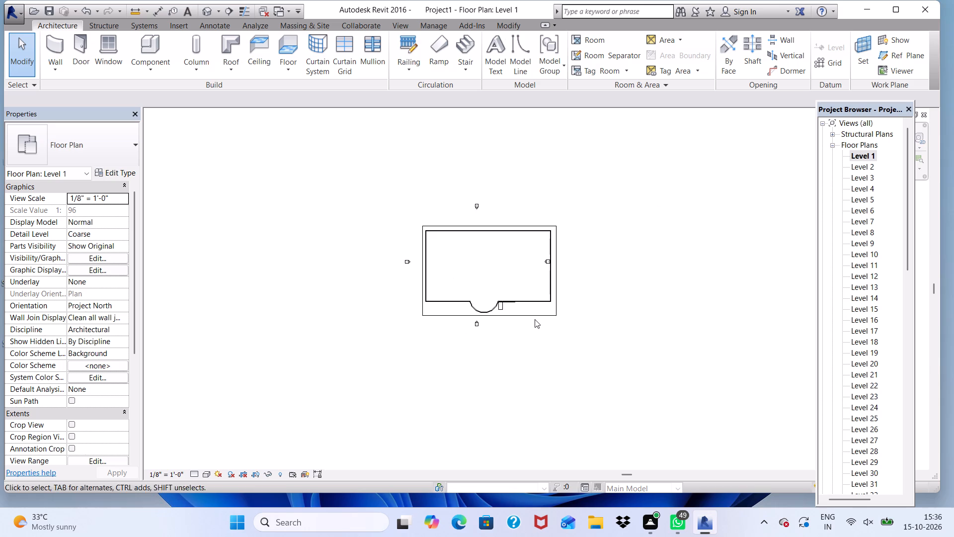
pyautogui.scroll(11, 535, 319)
pyautogui.scroll(5, 435, 250)
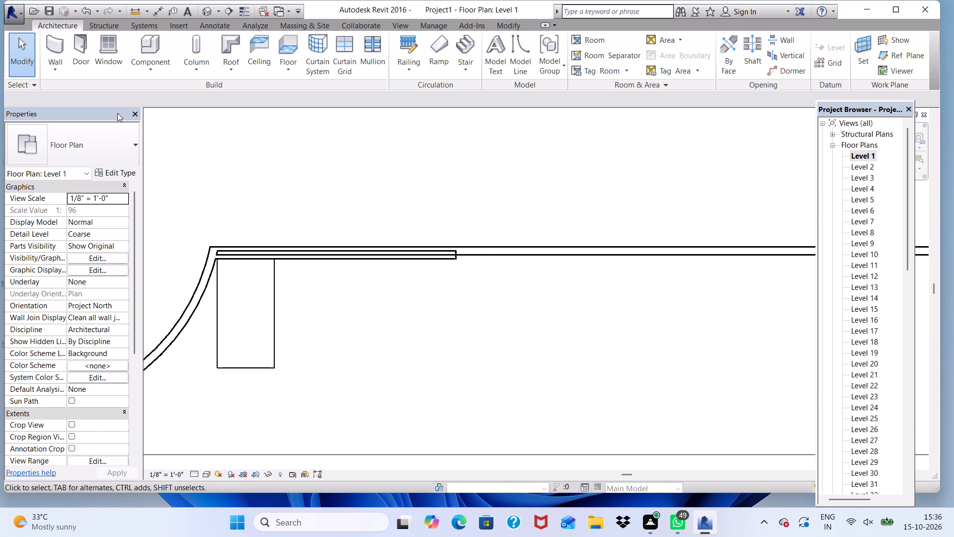
pyautogui.click(50, 43)
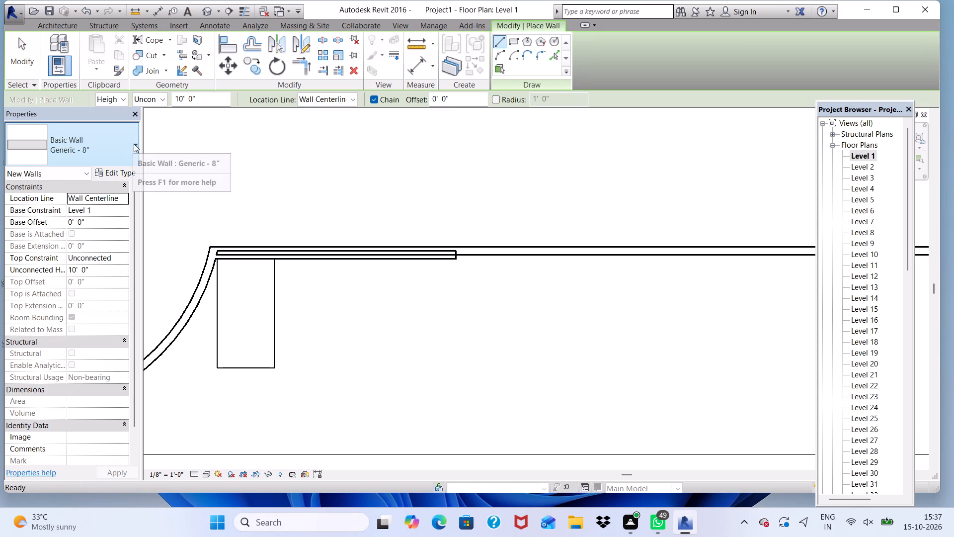
pyautogui.click(134, 144)
pyautogui.scroll(-3, 116, 297)
pyautogui.scroll(-3, 121, 348)
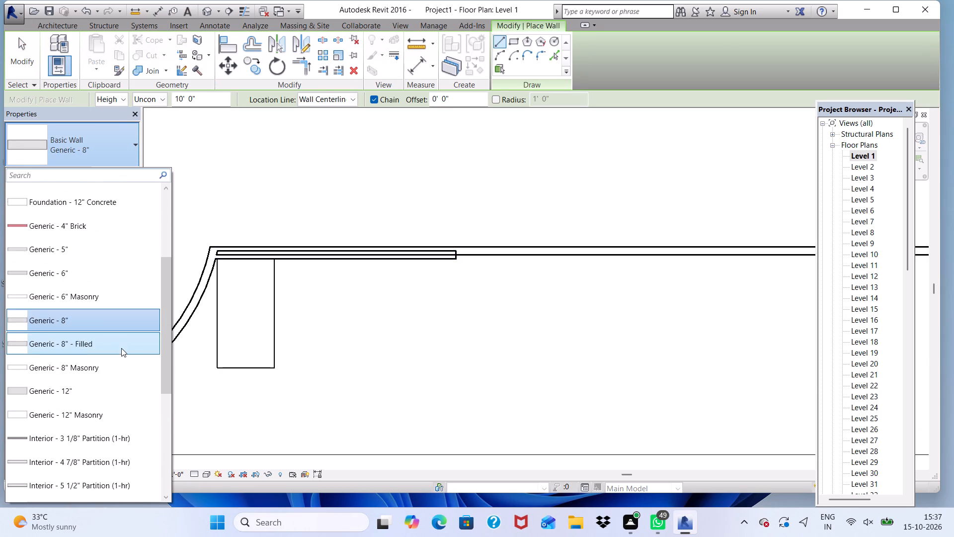
pyautogui.scroll(-9, 121, 348)
pyautogui.click(79, 392)
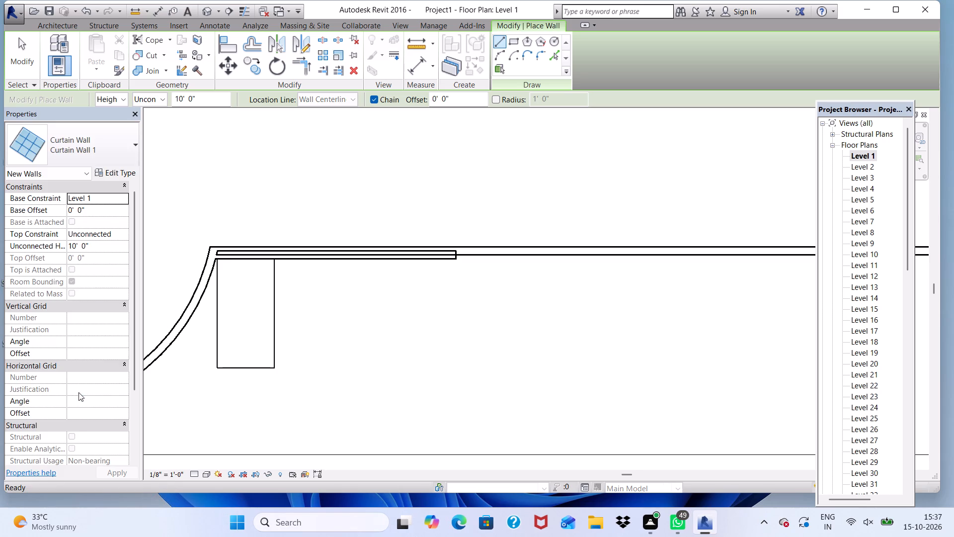
pyautogui.click(205, 102)
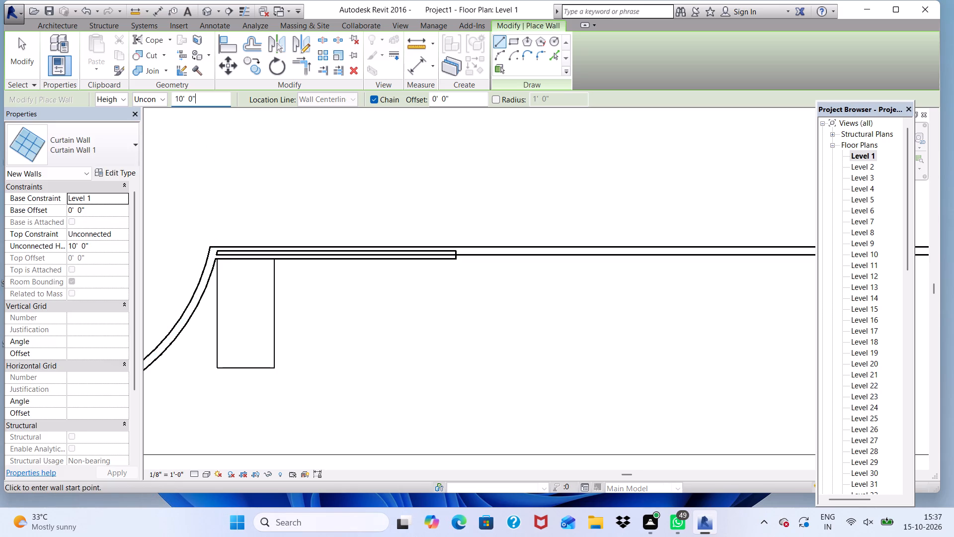
pyautogui.press('BackSpace')
pyautogui.press('BackSpace')
pyautogui.press('BackSpace')
pyautogui.press('BackSpace')
pyautogui.press('BackSpace')
pyautogui.press('BackSpace')
pyautogui.press('BackSpace')
pyautogui.press('BackSpace')
pyautogui.press('BackSpace')
pyautogui.press('BackSpace')
pyautogui.press('BackSpace')
pyautogui.press('BackSpace')
pyautogui.press('BackSpace')
pyautogui.press('BackSpace')
pyautogui.press('BackSpace')
pyautogui.press('BackSpace')
pyautogui.press('BackSpace')
pyautogui.write("4'")
pyautogui.press('Return')
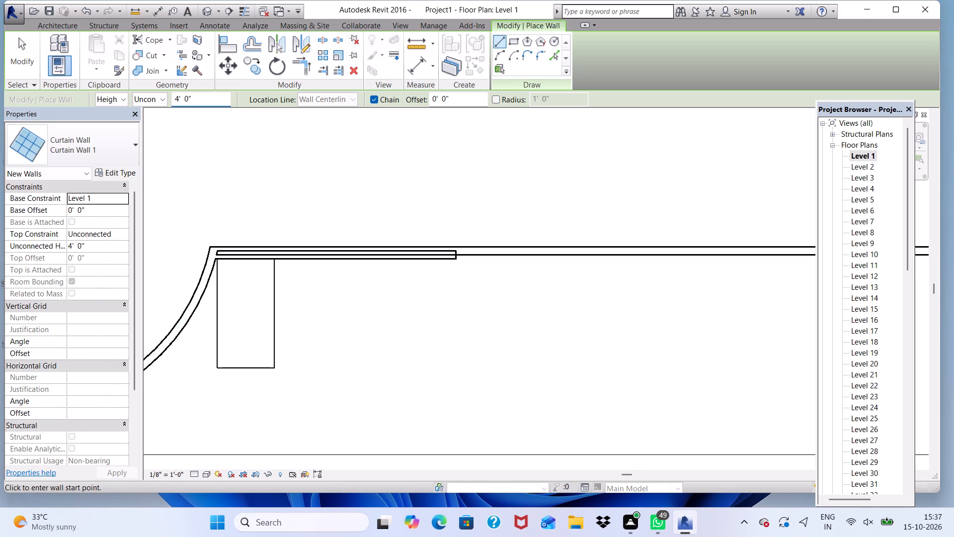
# On Level 2, draw a 4' high Curtain Wall 1 from the short wall's end along the slab's side edge to its front corner.
pyautogui.scroll(-3, 140, 74)
pyautogui.scroll(-2, 511, 47)
pyautogui.scroll(6, 463, 279)
pyautogui.scroll(-13, 458, 272)
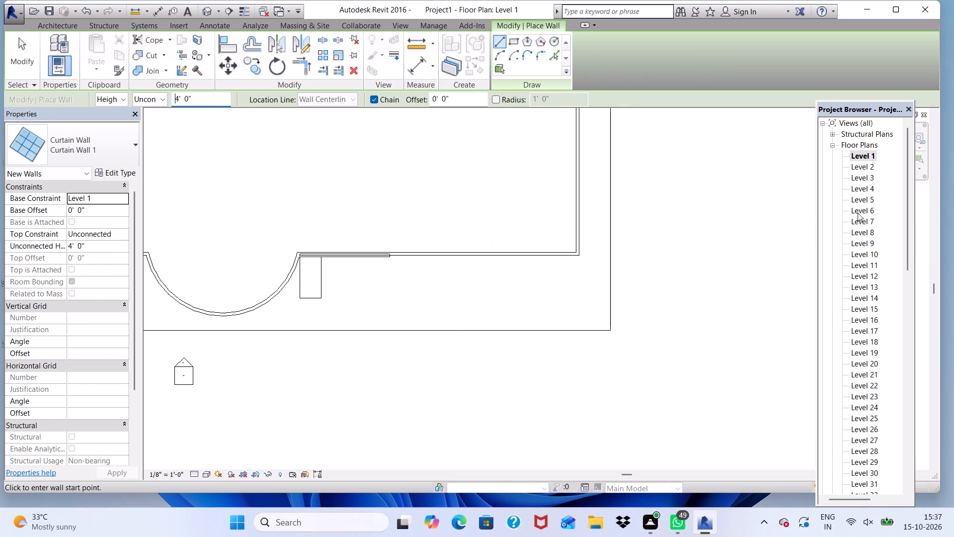
pyautogui.doubleClick(856, 167)
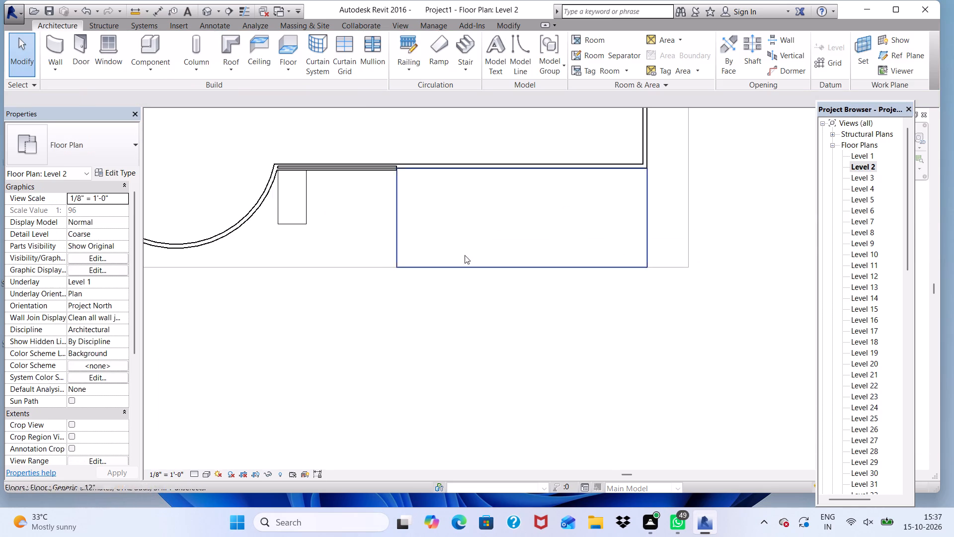
pyautogui.scroll(14, 401, 164)
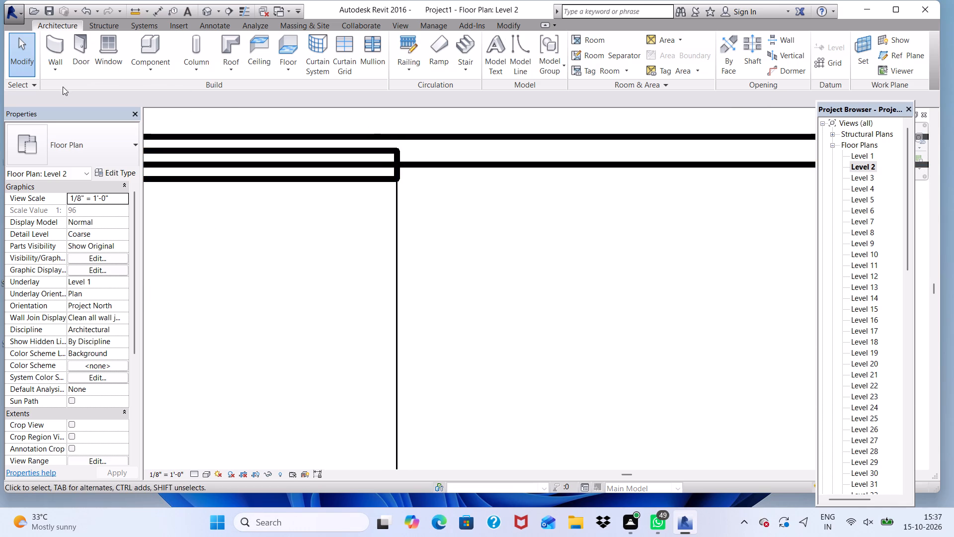
pyautogui.click(56, 52)
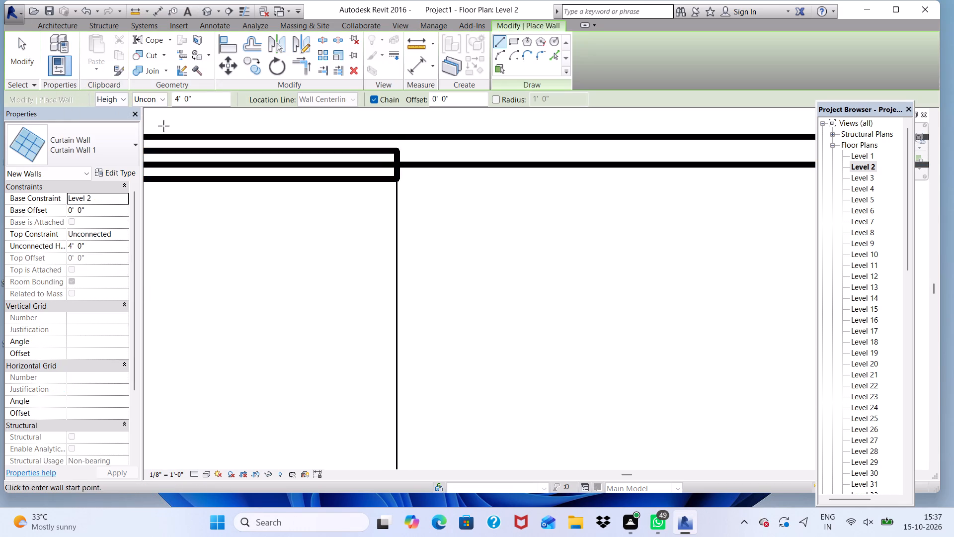
pyautogui.scroll(3, 398, 194)
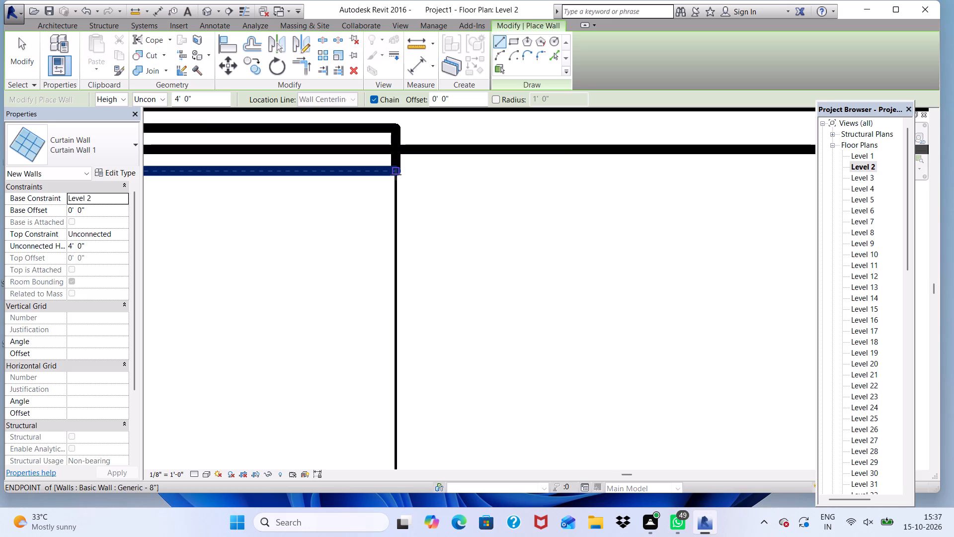
pyautogui.click(396, 174)
pyautogui.scroll(-5, 414, 222)
pyautogui.scroll(-12, 355, 177)
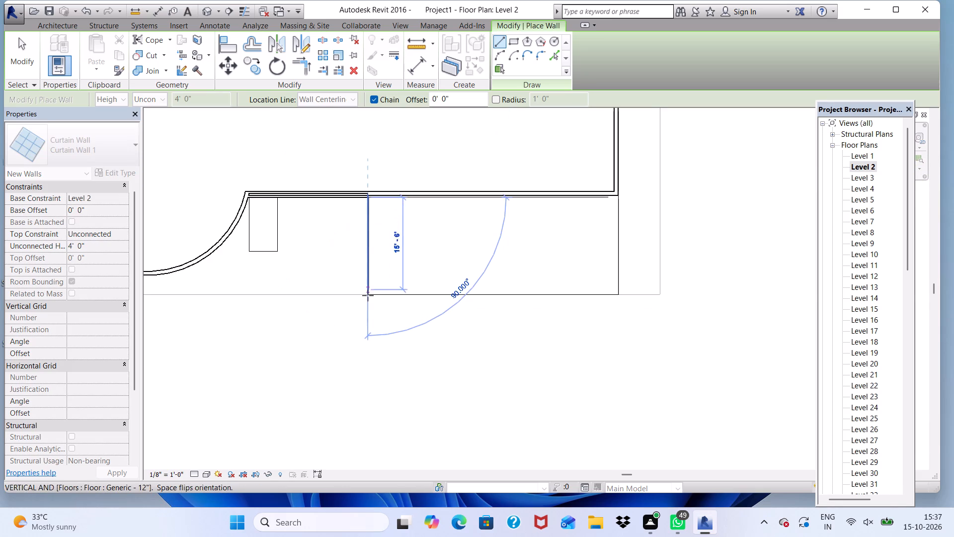
pyautogui.scroll(11, 368, 295)
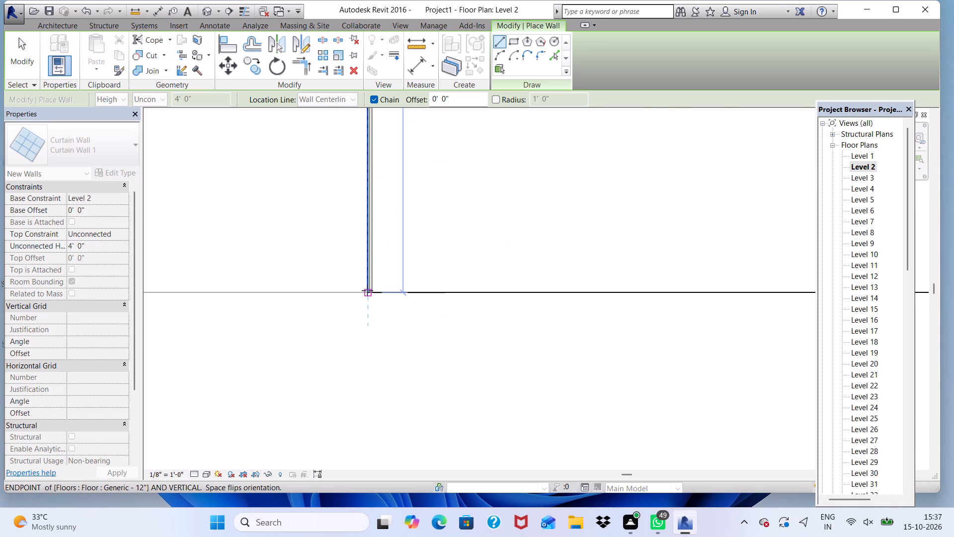
pyautogui.click(367, 290)
# Continue the curtain wall along the slab's front edge to its outer corner and end the wall chain there.
pyautogui.scroll(-3, 454, 271)
pyautogui.scroll(1, 527, 282)
pyautogui.scroll(-3, 342, 257)
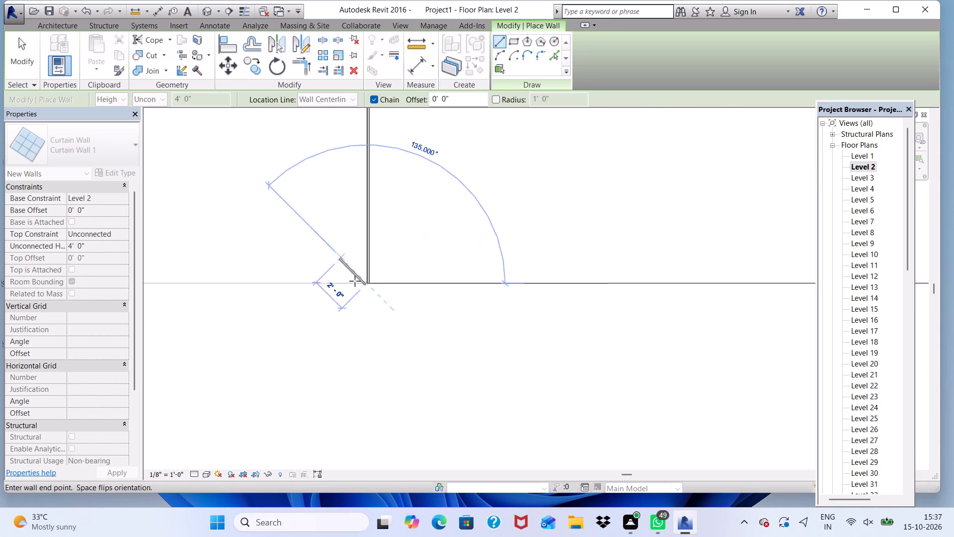
pyautogui.scroll(-2, 355, 281)
pyautogui.scroll(-5, 195, 264)
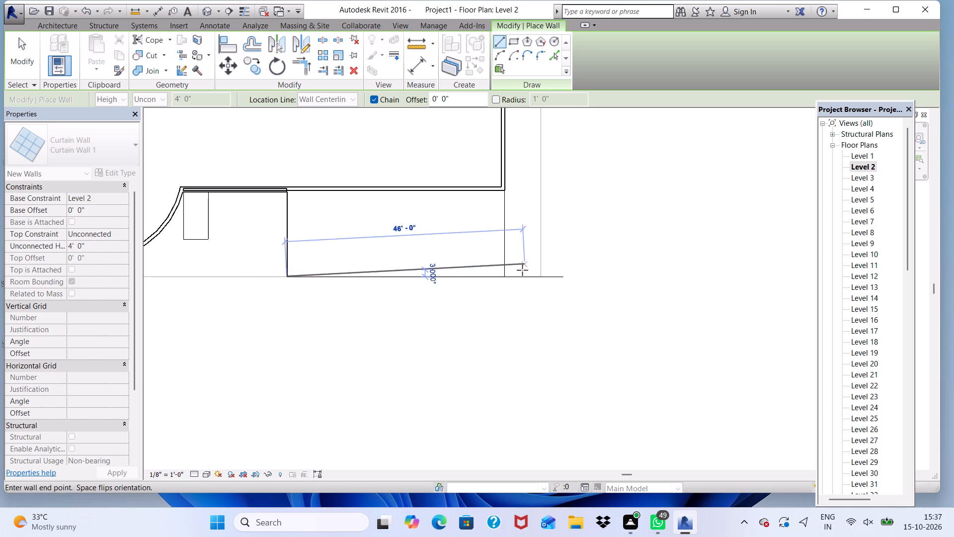
pyautogui.scroll(13, 513, 275)
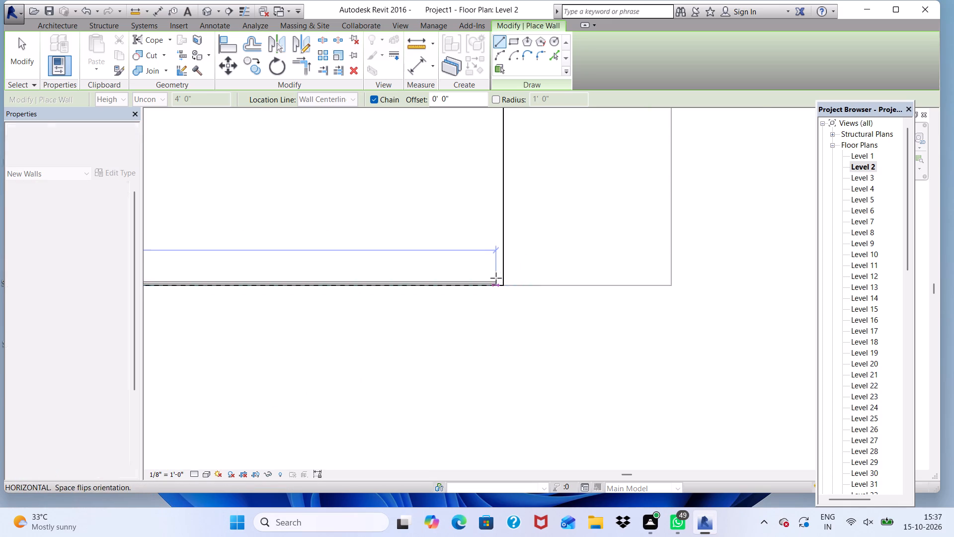
pyautogui.scroll(2, 496, 278)
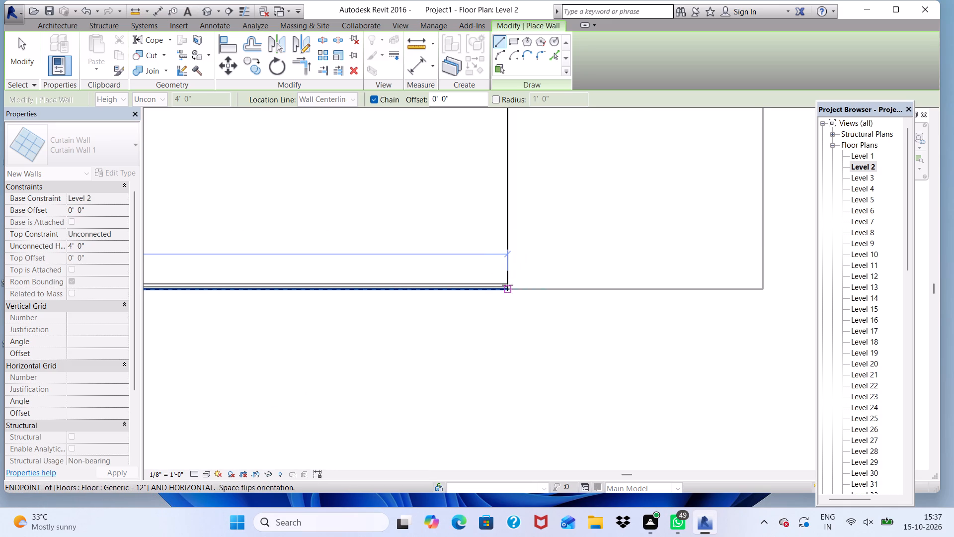
pyautogui.click(507, 285)
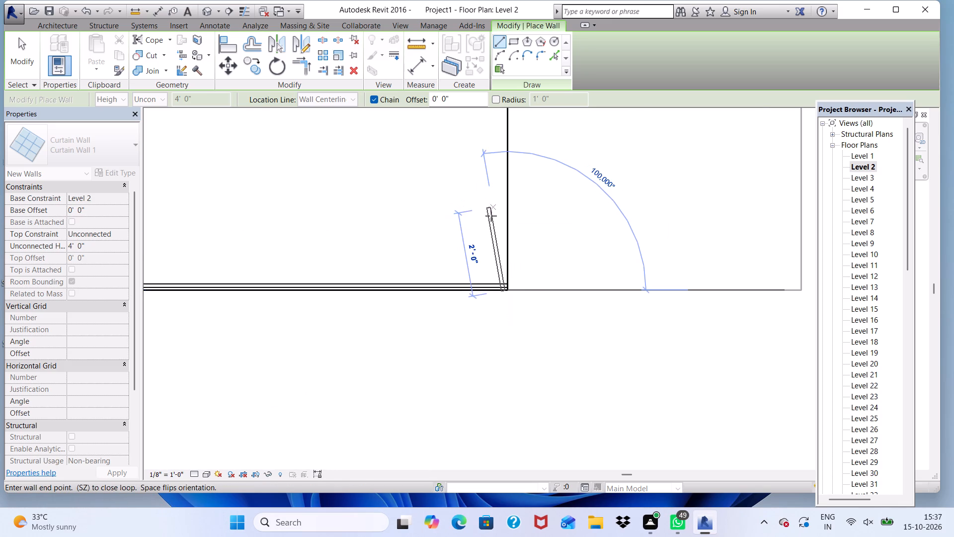
pyautogui.scroll(-6, 492, 227)
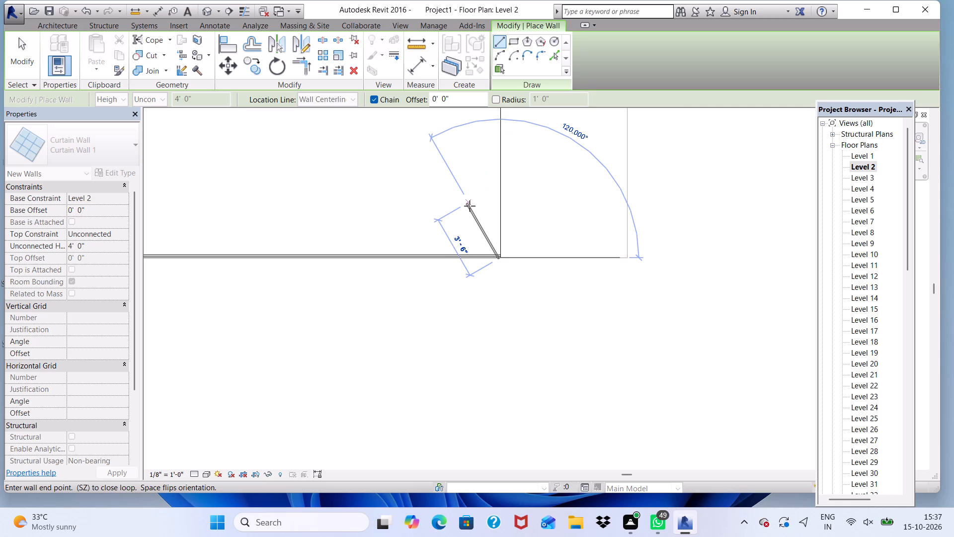
pyautogui.scroll(-1, 481, 223)
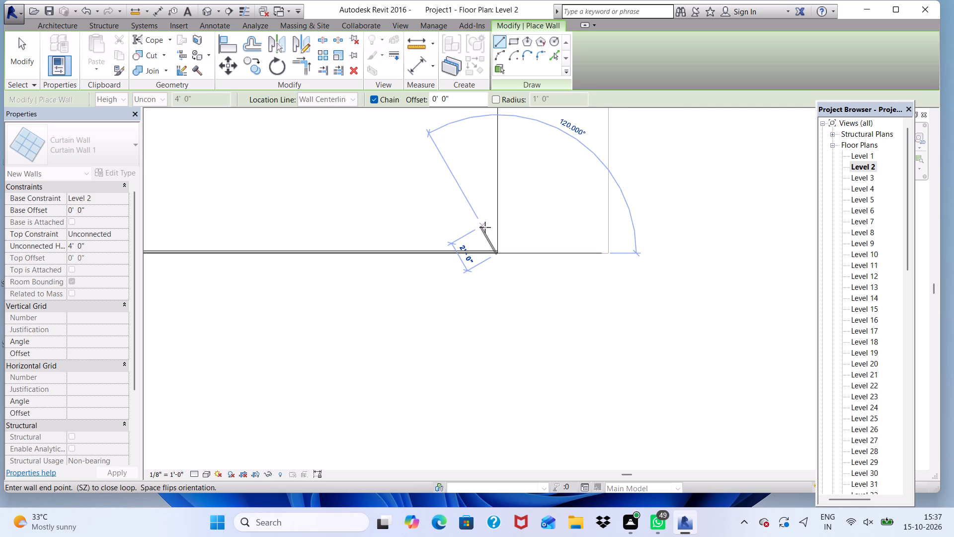
pyautogui.press('Escape')
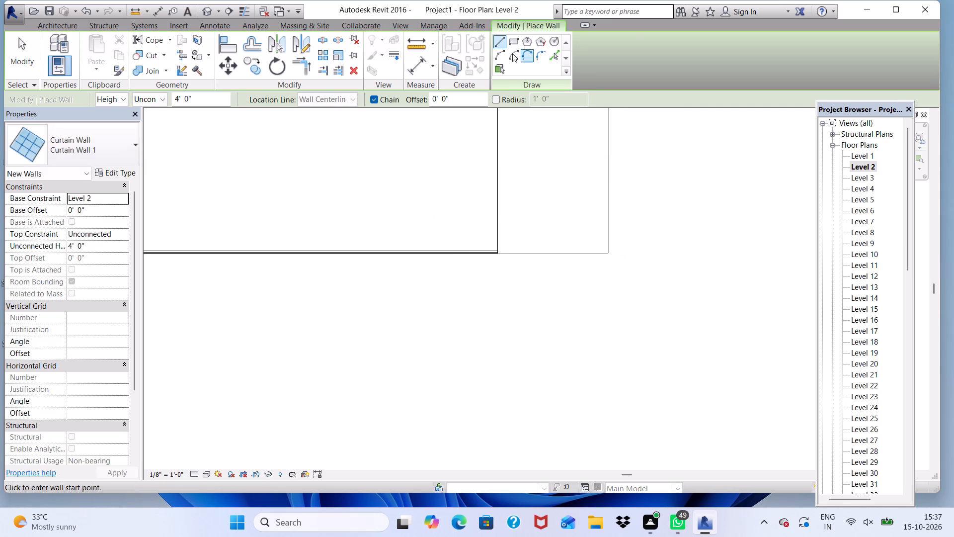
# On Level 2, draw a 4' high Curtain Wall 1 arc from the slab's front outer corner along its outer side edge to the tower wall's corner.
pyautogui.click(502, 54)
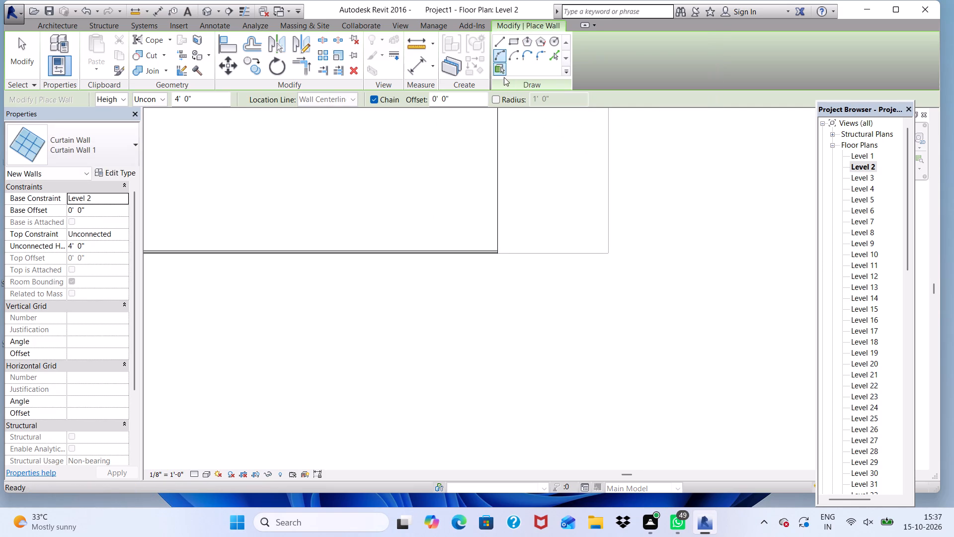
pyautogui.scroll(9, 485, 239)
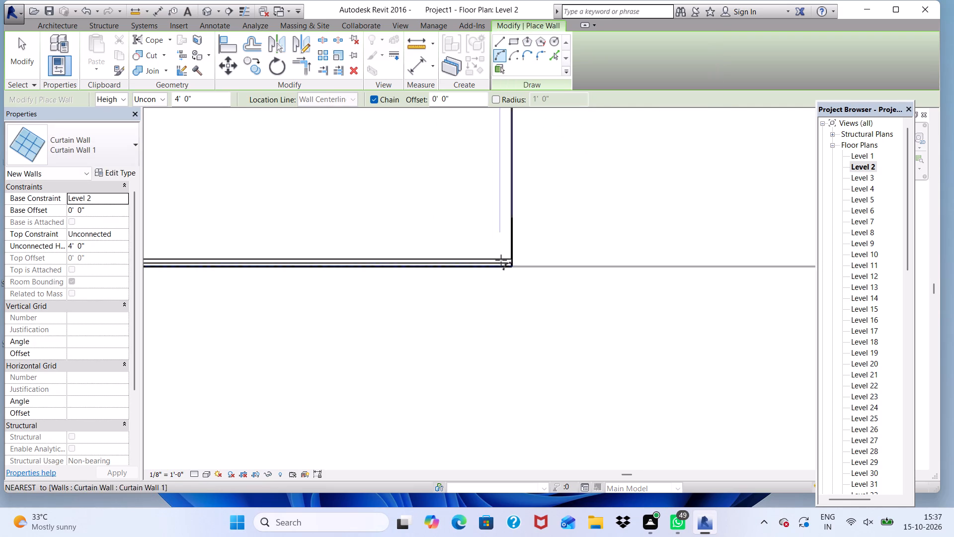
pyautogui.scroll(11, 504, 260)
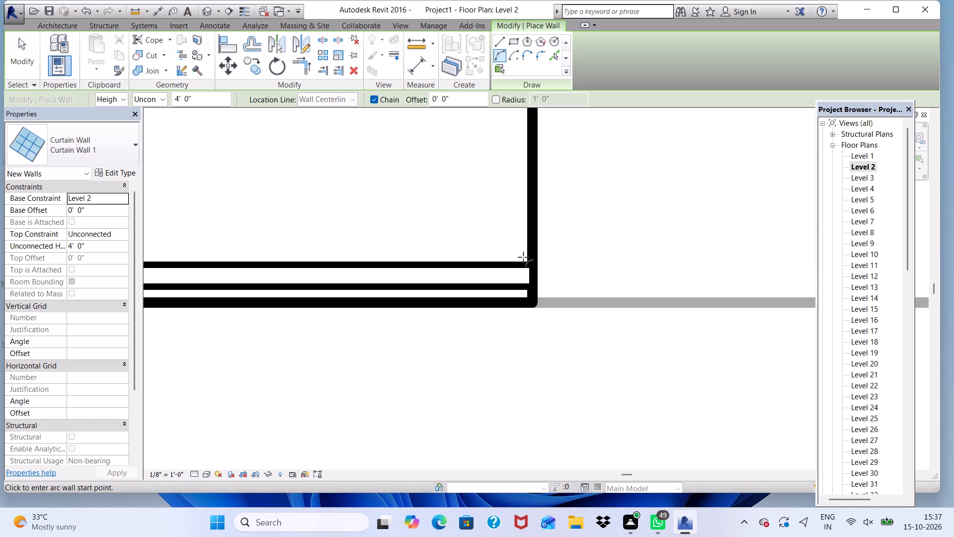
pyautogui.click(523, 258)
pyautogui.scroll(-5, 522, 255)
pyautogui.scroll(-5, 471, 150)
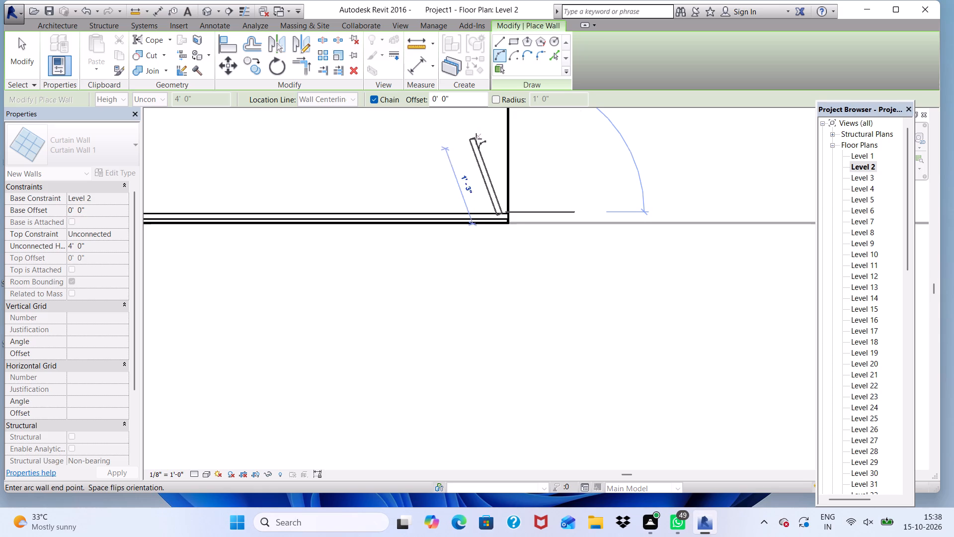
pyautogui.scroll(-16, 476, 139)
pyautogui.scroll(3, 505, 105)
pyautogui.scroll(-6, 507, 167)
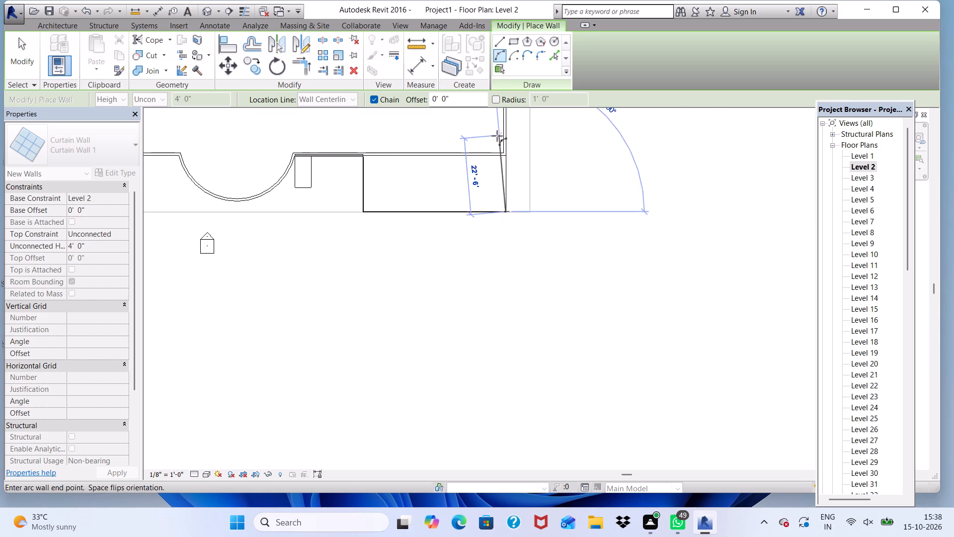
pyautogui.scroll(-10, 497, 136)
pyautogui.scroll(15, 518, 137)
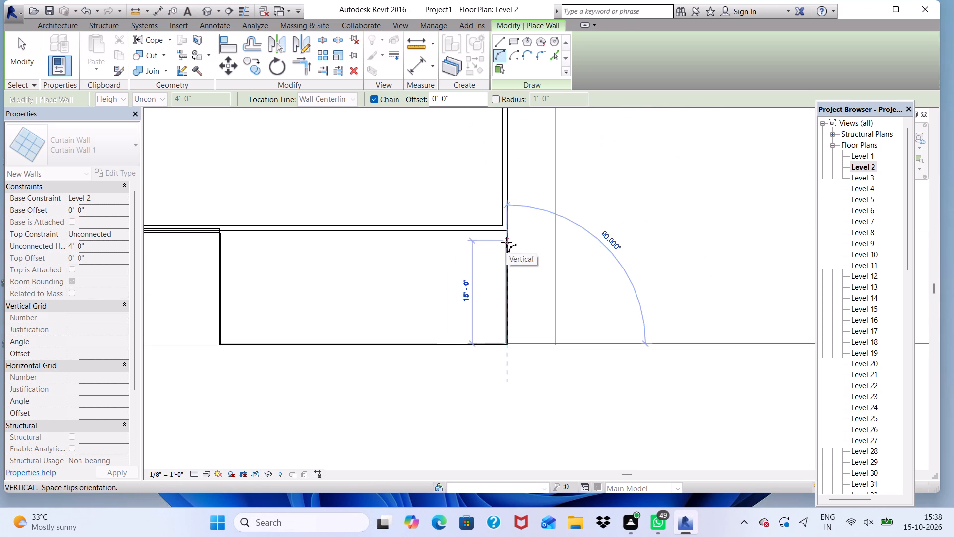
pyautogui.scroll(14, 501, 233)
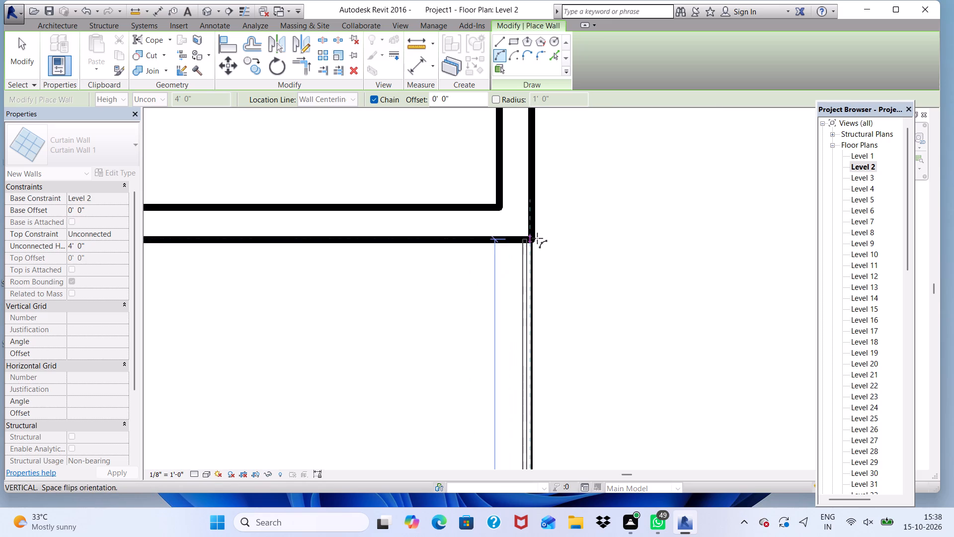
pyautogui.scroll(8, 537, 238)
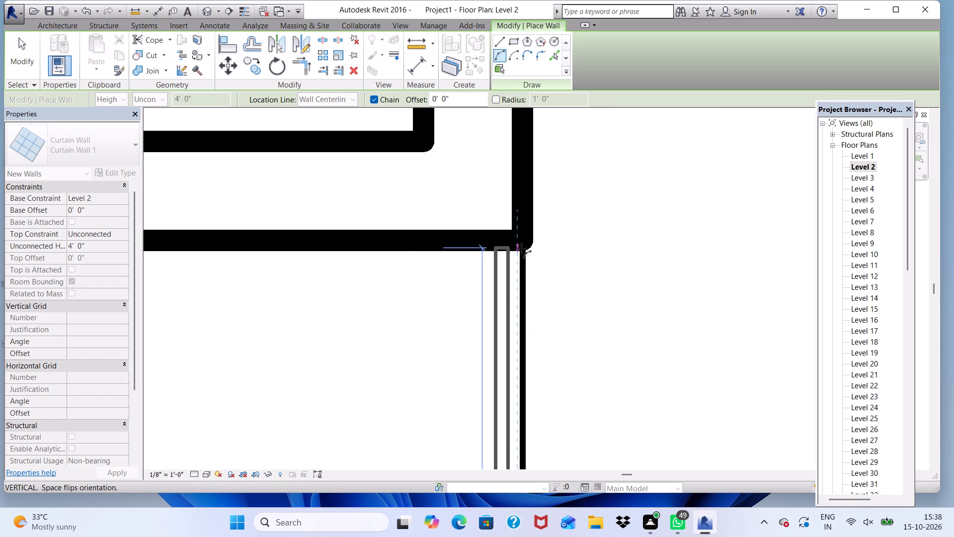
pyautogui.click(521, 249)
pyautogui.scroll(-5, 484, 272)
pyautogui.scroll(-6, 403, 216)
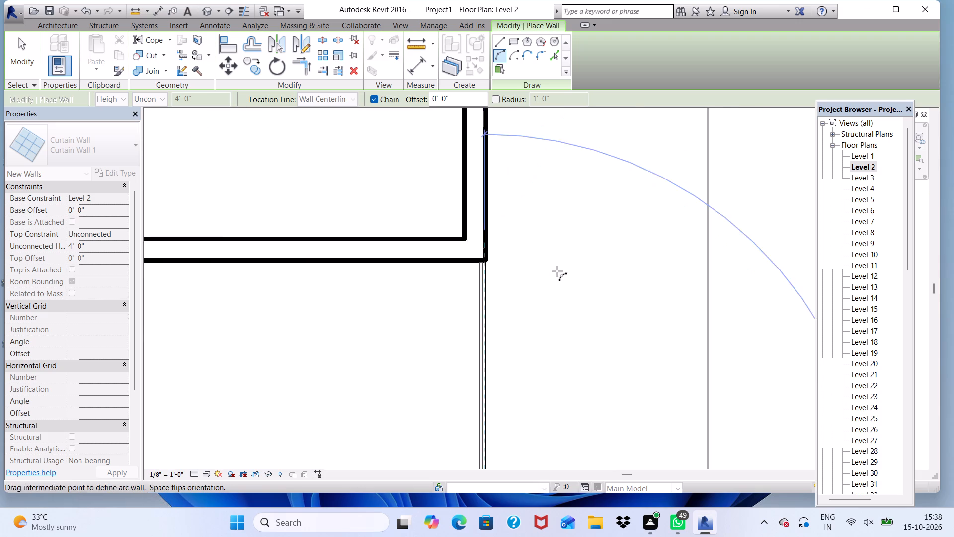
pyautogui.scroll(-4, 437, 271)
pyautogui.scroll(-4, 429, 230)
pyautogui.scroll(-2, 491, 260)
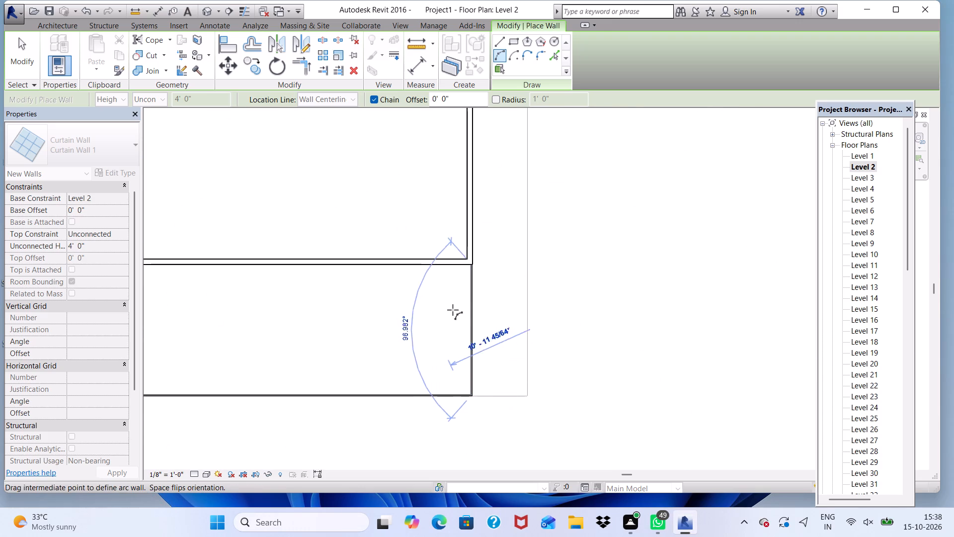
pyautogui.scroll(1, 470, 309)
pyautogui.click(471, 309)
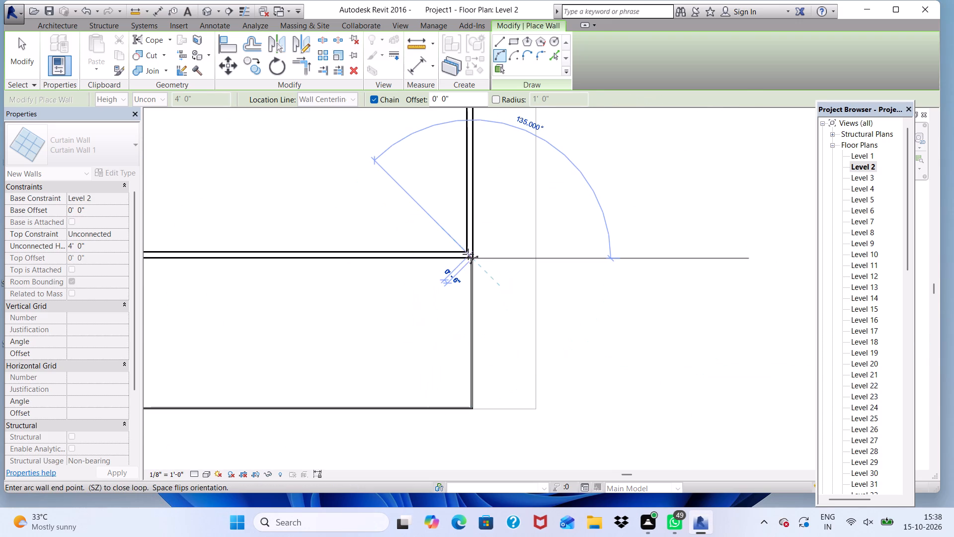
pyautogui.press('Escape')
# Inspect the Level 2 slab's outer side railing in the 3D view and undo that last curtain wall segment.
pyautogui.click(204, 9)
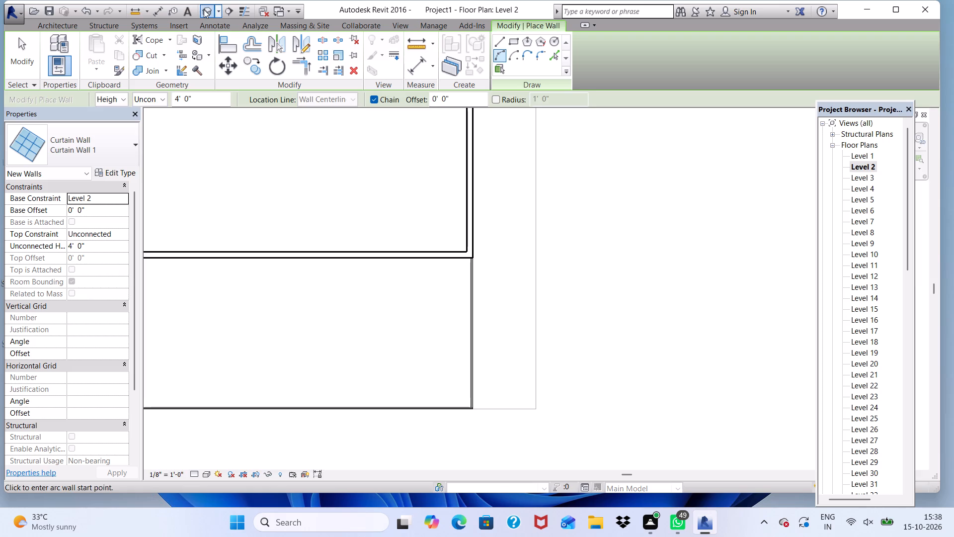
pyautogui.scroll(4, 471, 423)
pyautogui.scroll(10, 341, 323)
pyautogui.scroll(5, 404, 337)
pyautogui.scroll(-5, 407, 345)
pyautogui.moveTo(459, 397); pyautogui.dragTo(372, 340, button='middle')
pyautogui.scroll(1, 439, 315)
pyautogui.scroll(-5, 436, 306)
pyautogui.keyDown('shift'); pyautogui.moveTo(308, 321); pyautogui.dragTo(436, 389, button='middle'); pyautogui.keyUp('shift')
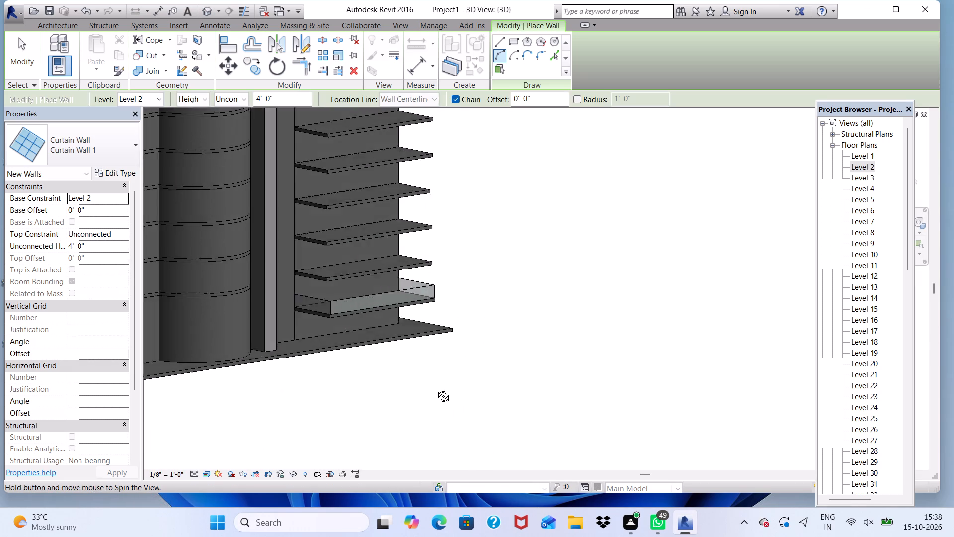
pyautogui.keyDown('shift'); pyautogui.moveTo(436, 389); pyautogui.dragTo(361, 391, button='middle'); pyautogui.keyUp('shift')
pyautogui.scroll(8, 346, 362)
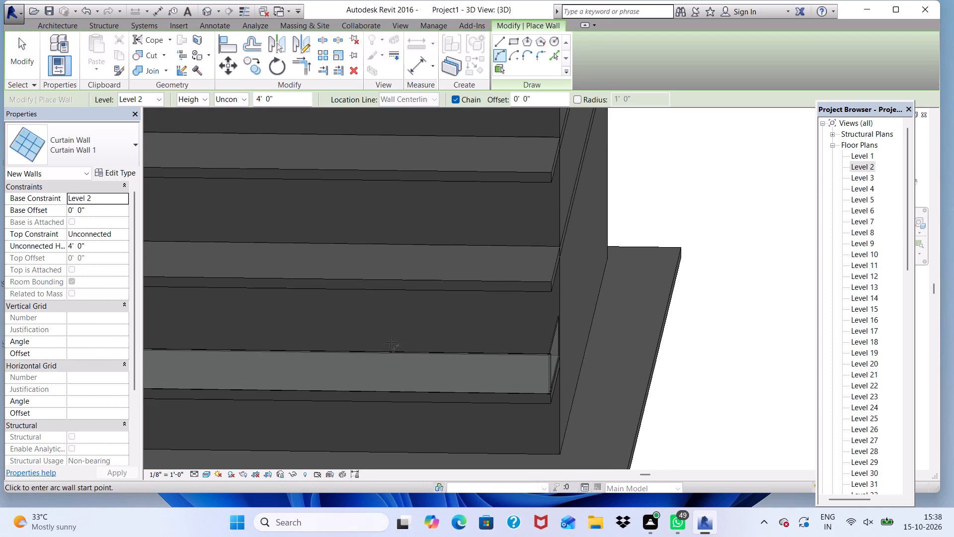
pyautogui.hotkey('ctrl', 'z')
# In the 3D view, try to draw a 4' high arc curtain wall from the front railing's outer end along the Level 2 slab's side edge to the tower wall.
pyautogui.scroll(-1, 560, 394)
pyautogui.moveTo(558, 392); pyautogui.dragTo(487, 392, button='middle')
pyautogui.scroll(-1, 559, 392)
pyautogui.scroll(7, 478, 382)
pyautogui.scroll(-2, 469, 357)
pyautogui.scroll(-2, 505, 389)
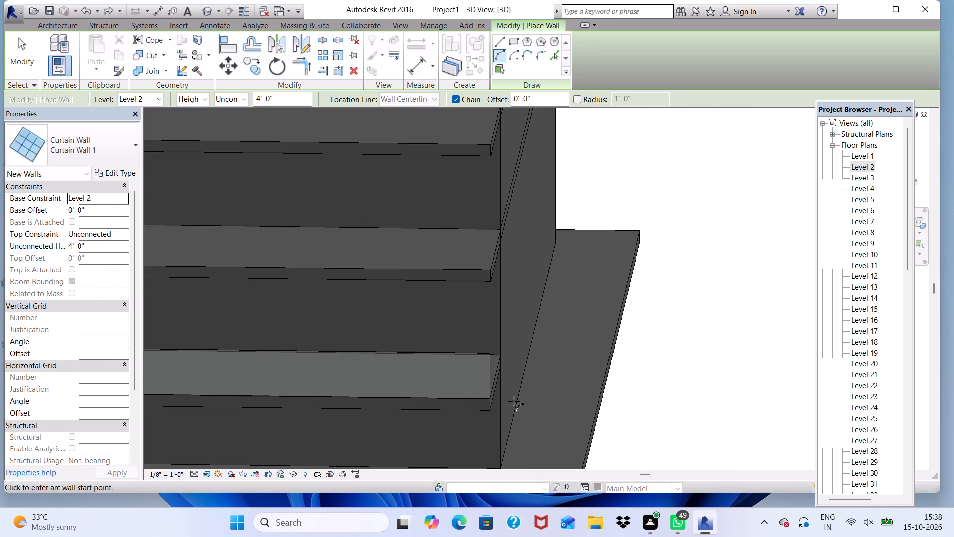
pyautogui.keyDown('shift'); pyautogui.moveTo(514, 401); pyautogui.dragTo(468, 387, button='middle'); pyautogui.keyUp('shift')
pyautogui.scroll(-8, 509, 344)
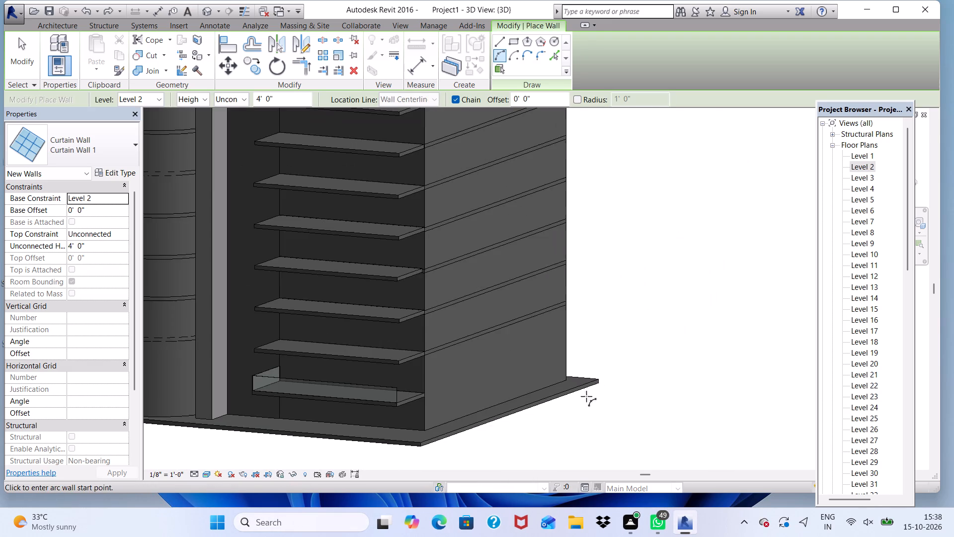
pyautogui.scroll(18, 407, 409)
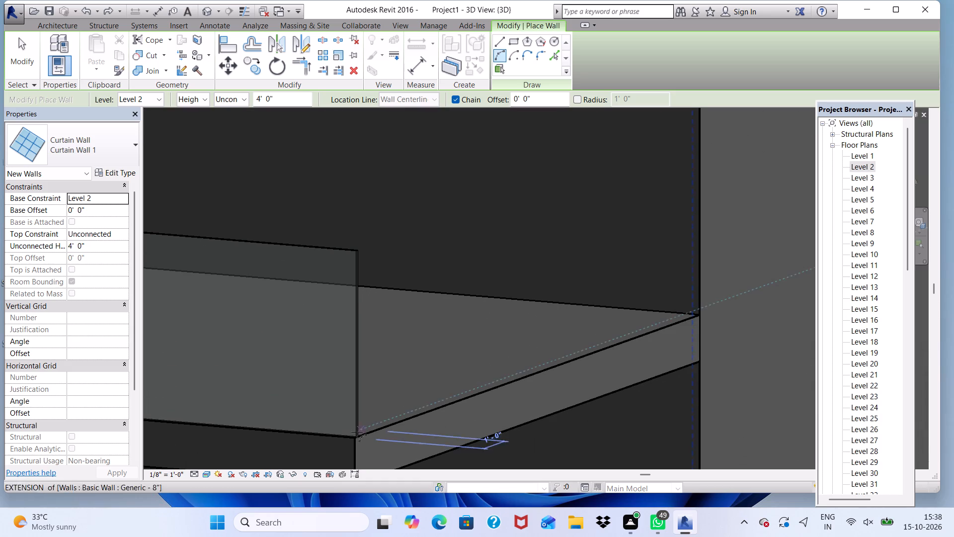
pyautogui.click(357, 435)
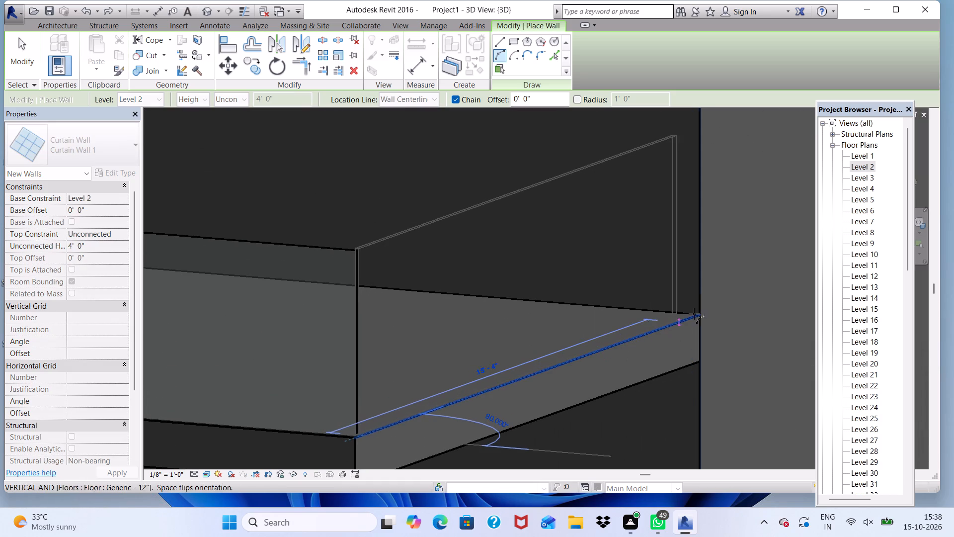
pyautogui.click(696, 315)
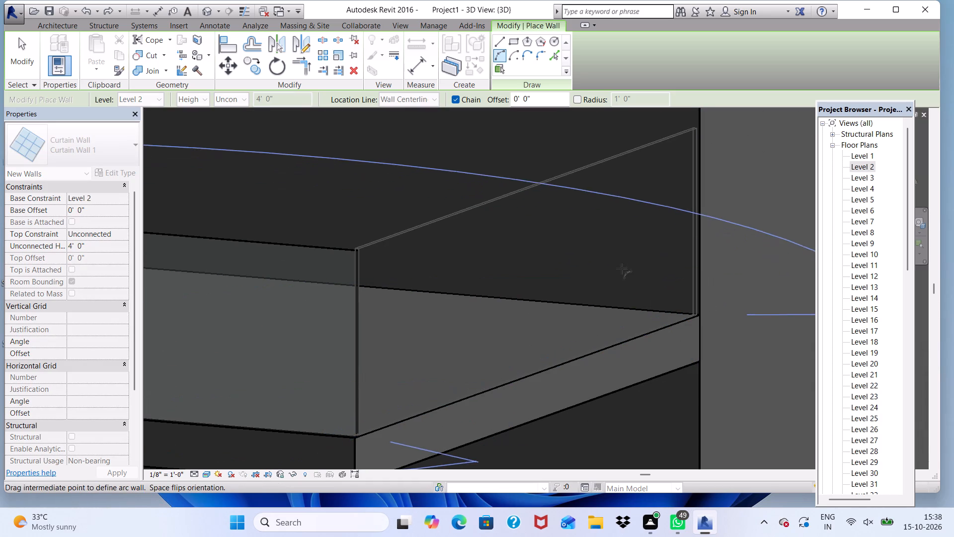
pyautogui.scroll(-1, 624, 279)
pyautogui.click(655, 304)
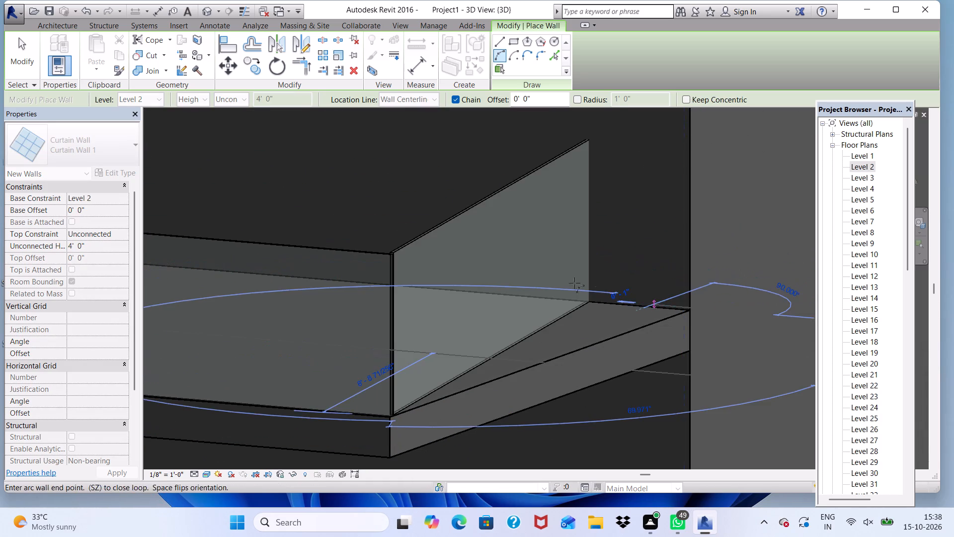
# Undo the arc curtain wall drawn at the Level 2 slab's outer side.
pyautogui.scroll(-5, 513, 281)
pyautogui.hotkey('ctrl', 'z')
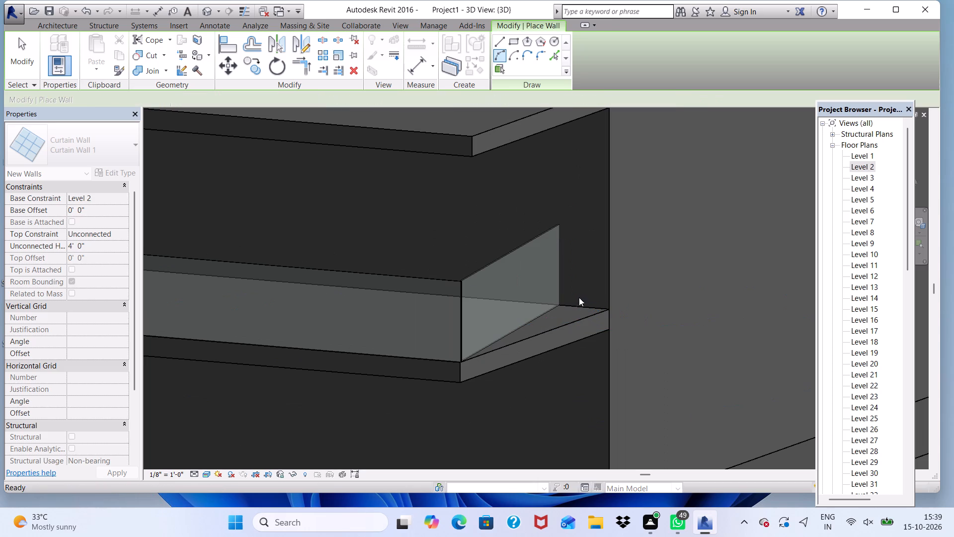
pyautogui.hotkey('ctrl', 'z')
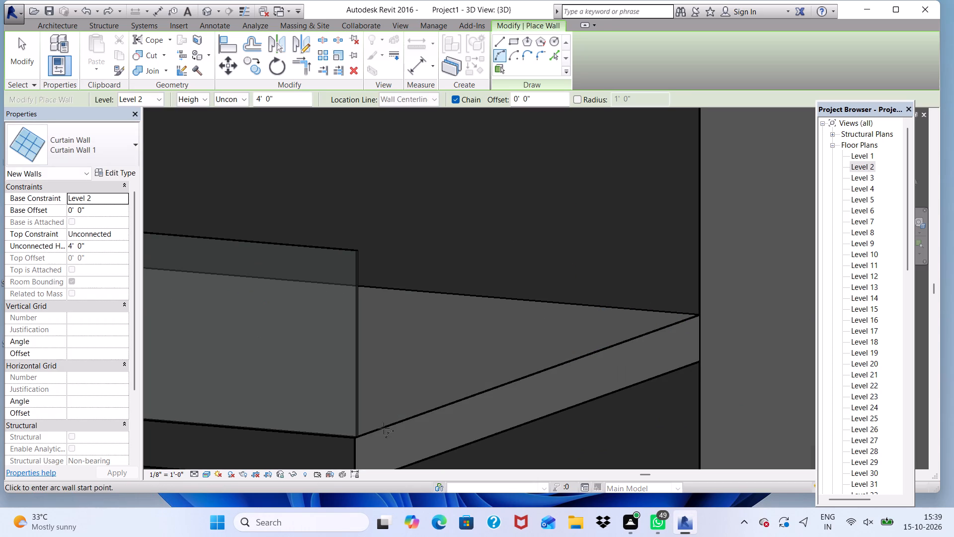
# Examine the Level 2 slab's railing and its open outer side in the 3D view from both sides.
pyautogui.scroll(-4, 333, 392)
pyautogui.scroll(-3, 260, 373)
pyautogui.keyDown('shift'); pyautogui.scroll(-1, 256, 385); pyautogui.keyUp('shift')
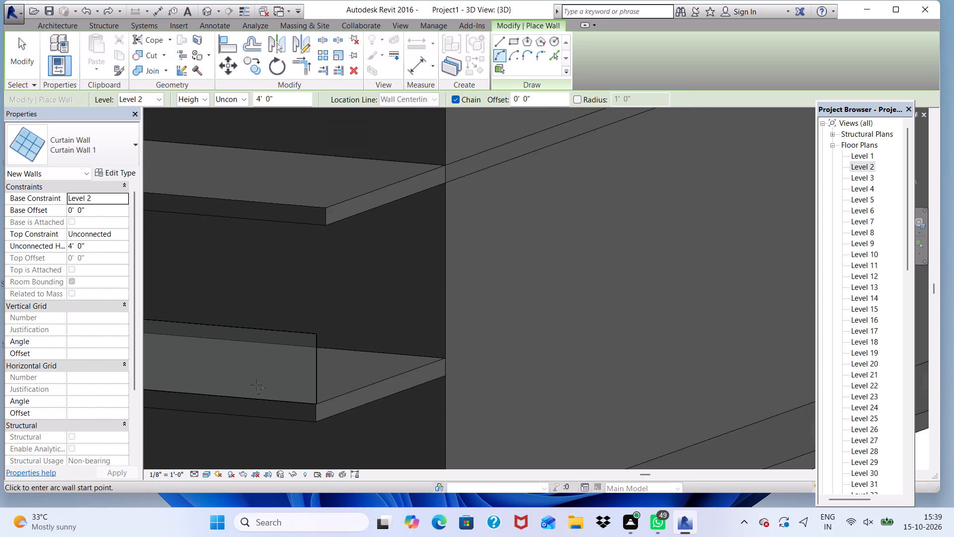
pyautogui.keyDown('shift'); pyautogui.moveTo(256, 385); pyautogui.dragTo(372, 402, button='middle'); pyautogui.keyUp('shift')
pyautogui.scroll(-5, 269, 351)
pyautogui.scroll(-6, 337, 332)
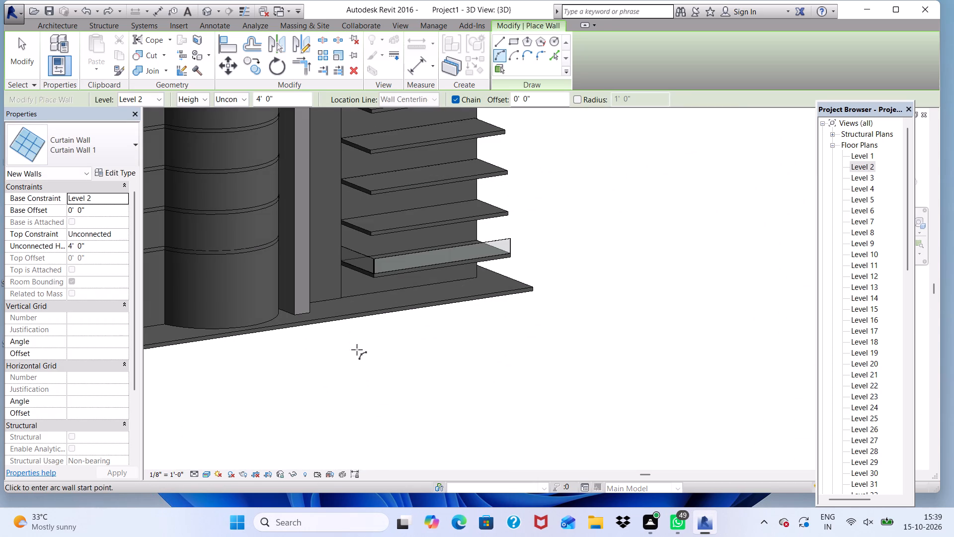
pyautogui.keyDown('shift'); pyautogui.moveTo(442, 267); pyautogui.dragTo(404, 292, button='middle'); pyautogui.keyUp('shift')
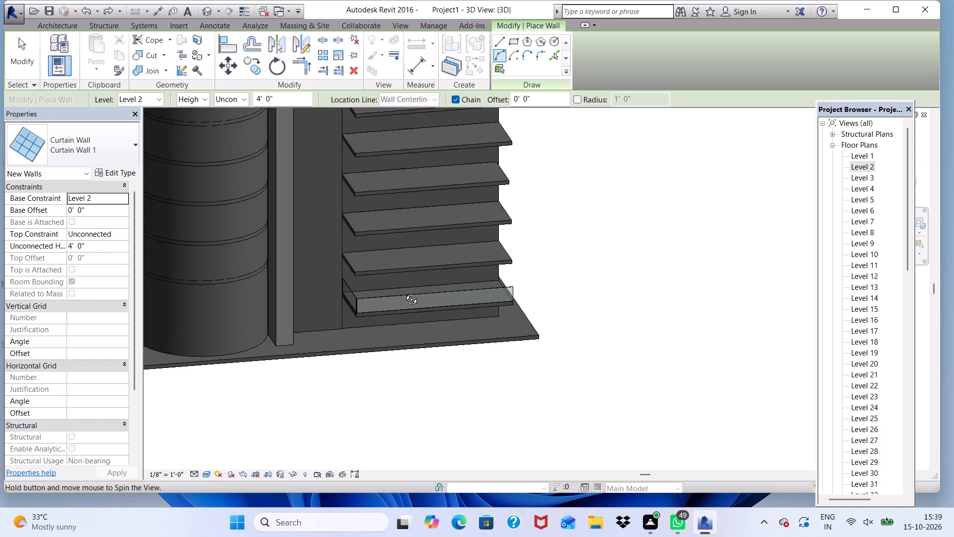
pyautogui.keyDown('shift'); pyautogui.moveTo(404, 292); pyautogui.dragTo(341, 293, button='middle'); pyautogui.keyUp('shift')
pyautogui.scroll(5, 372, 388)
pyautogui.scroll(-1, 372, 388)
pyautogui.scroll(10, 398, 413)
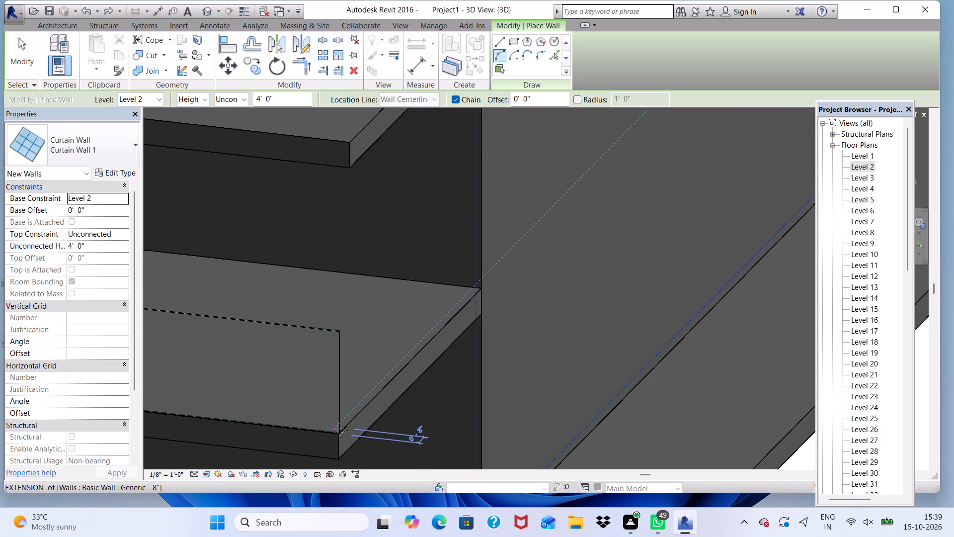
pyautogui.scroll(-10, 313, 340)
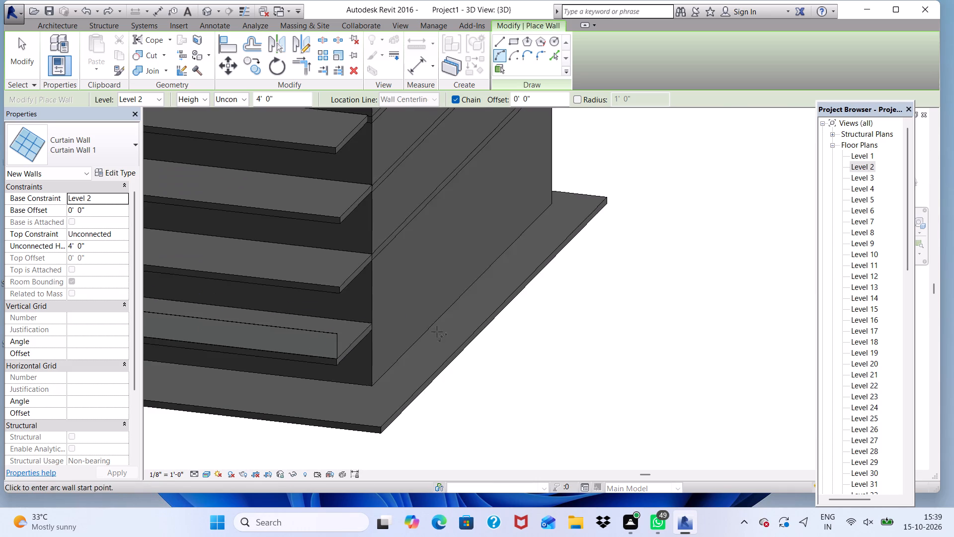
pyautogui.scroll(-4, 412, 309)
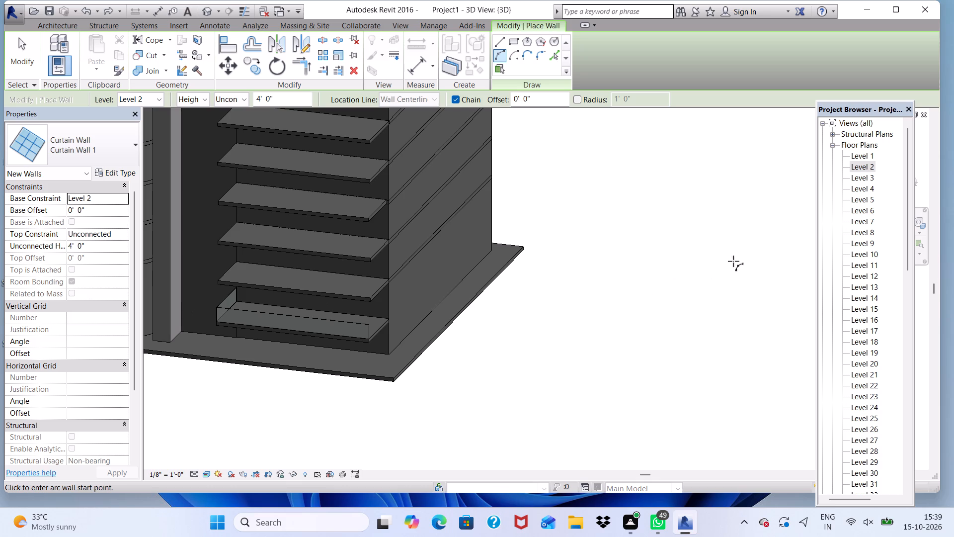
# In the Level 2 floor plan, draw a 4' high arc curtain wall, radius about 35'-9", from the tower wall's corner to the front railing's outer end.
pyautogui.click(857, 165)
pyautogui.click(857, 165)
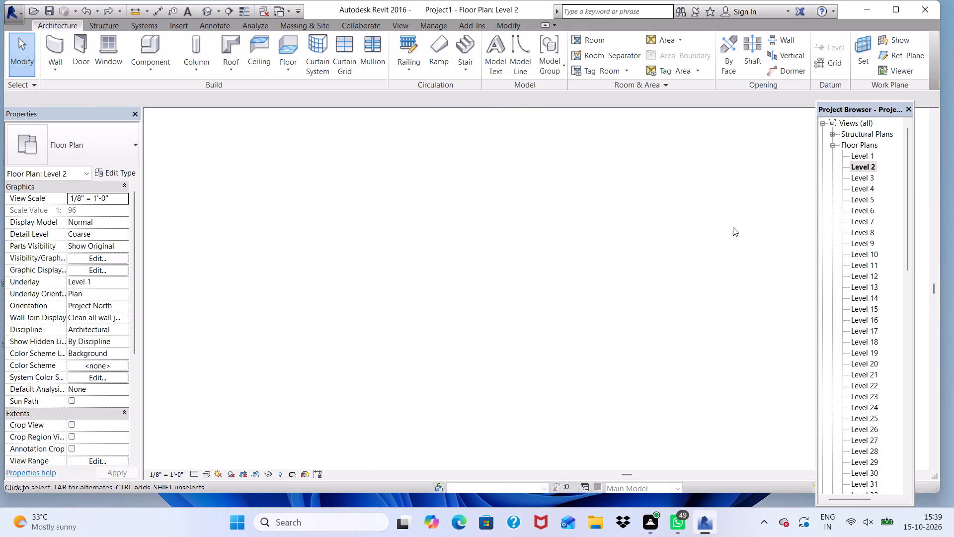
pyautogui.scroll(-4, 557, 298)
pyautogui.scroll(-20, 454, 295)
pyautogui.scroll(-2, 454, 295)
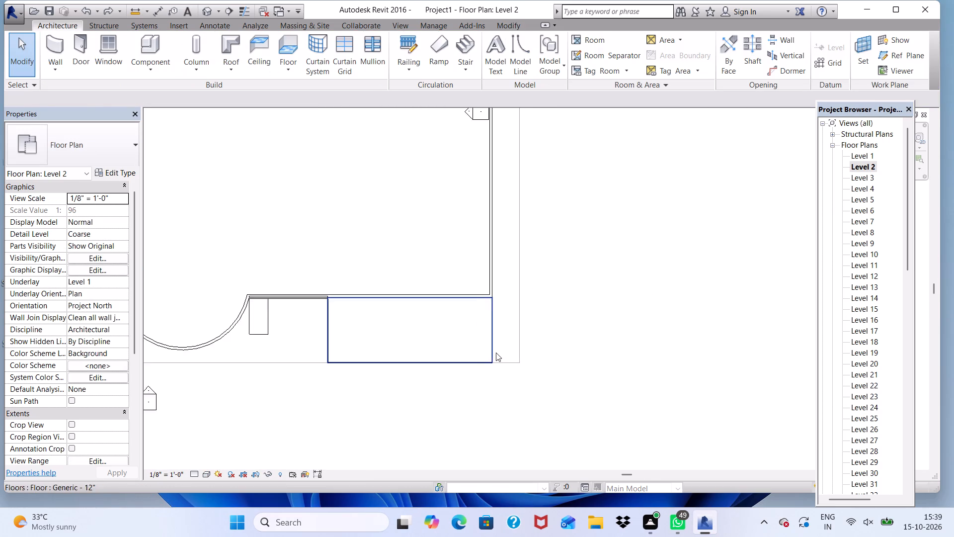
pyautogui.scroll(6, 474, 281)
pyautogui.scroll(-4, 473, 281)
pyautogui.scroll(4, 519, 344)
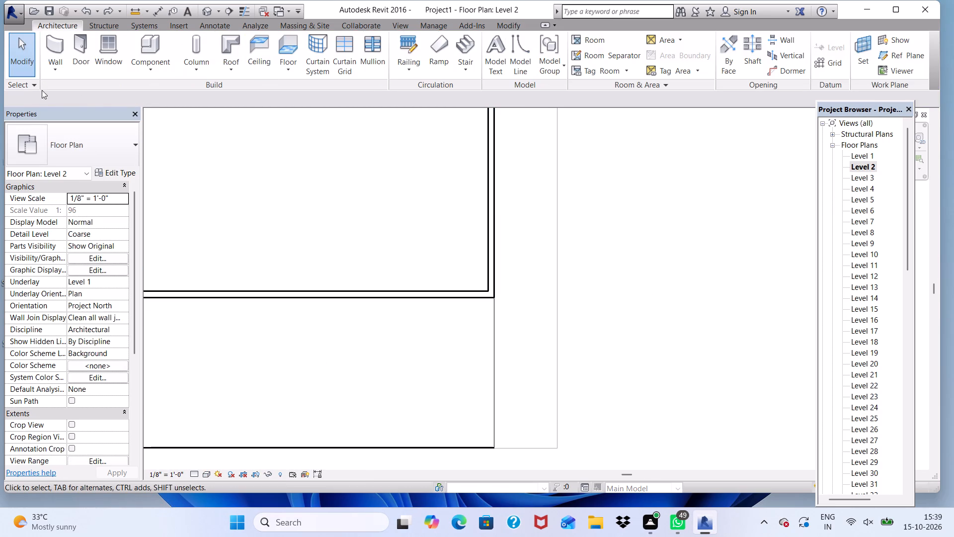
pyautogui.click(62, 37)
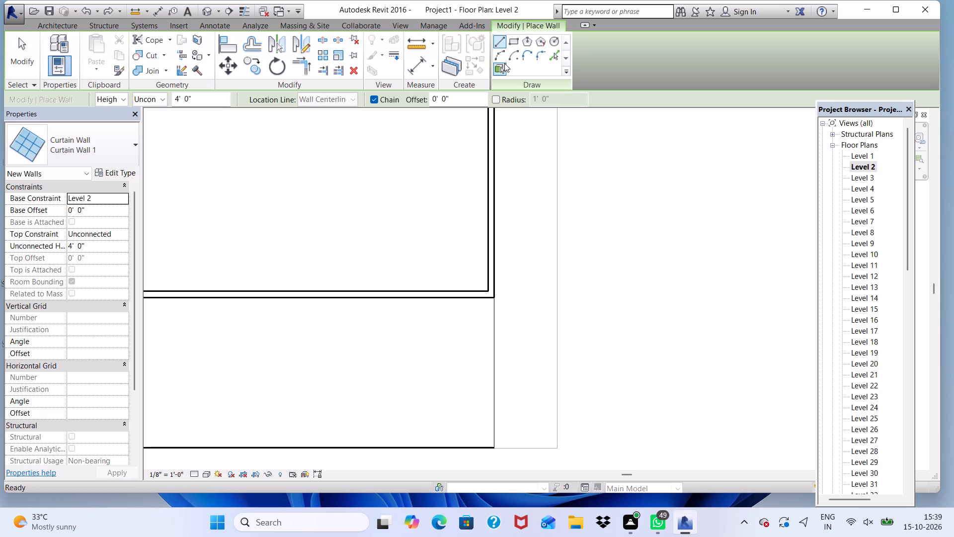
pyautogui.click(493, 53)
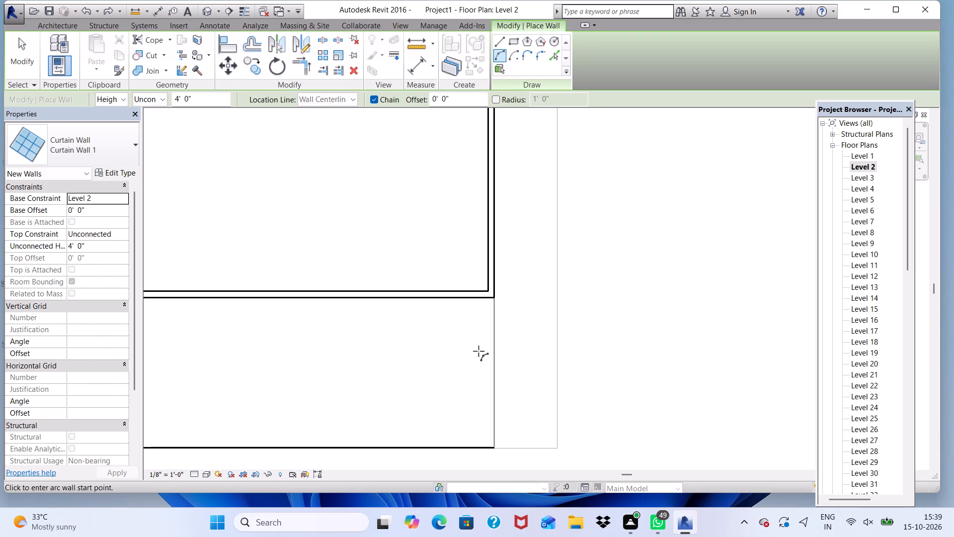
pyautogui.scroll(5, 496, 485)
pyautogui.scroll(5, 510, 312)
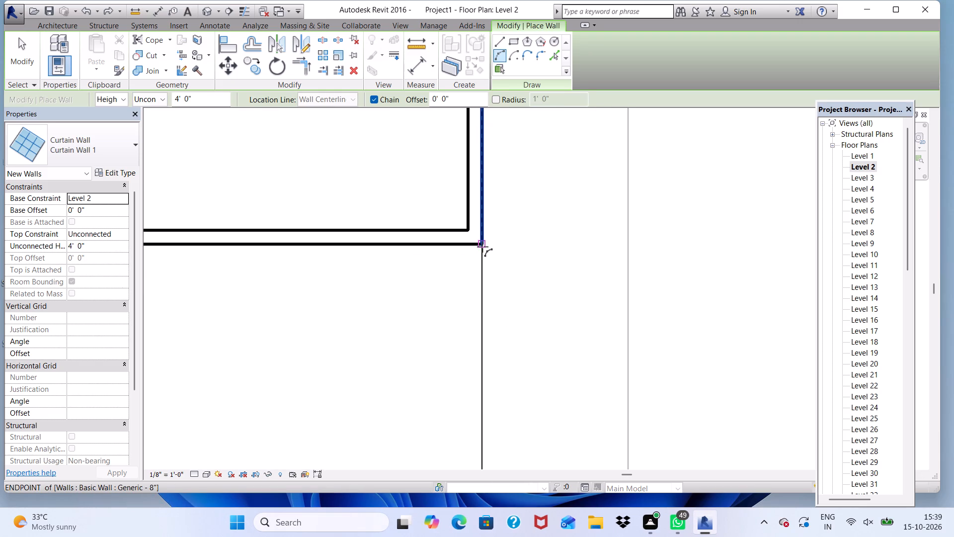
pyautogui.click(481, 242)
pyautogui.scroll(-6, 466, 329)
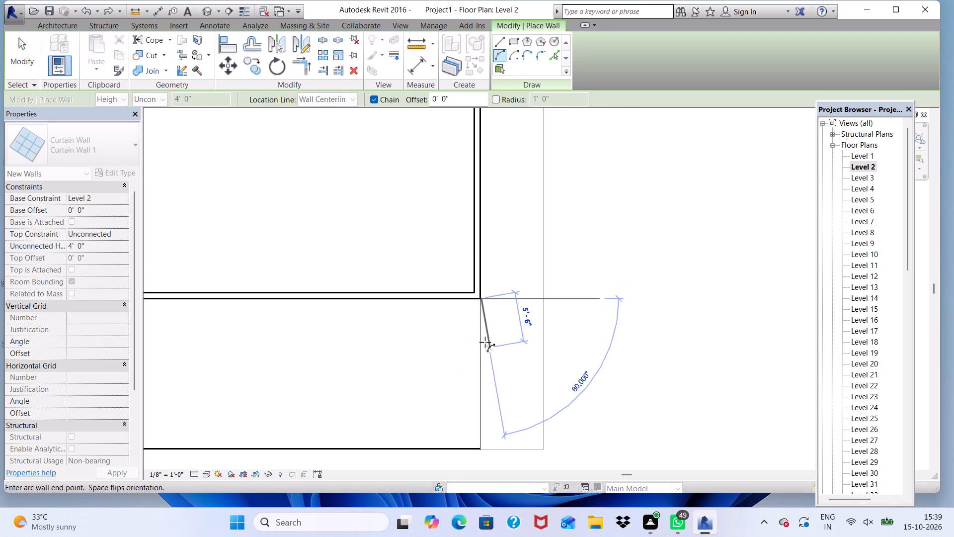
pyautogui.scroll(-4, 480, 372)
pyautogui.scroll(4, 479, 448)
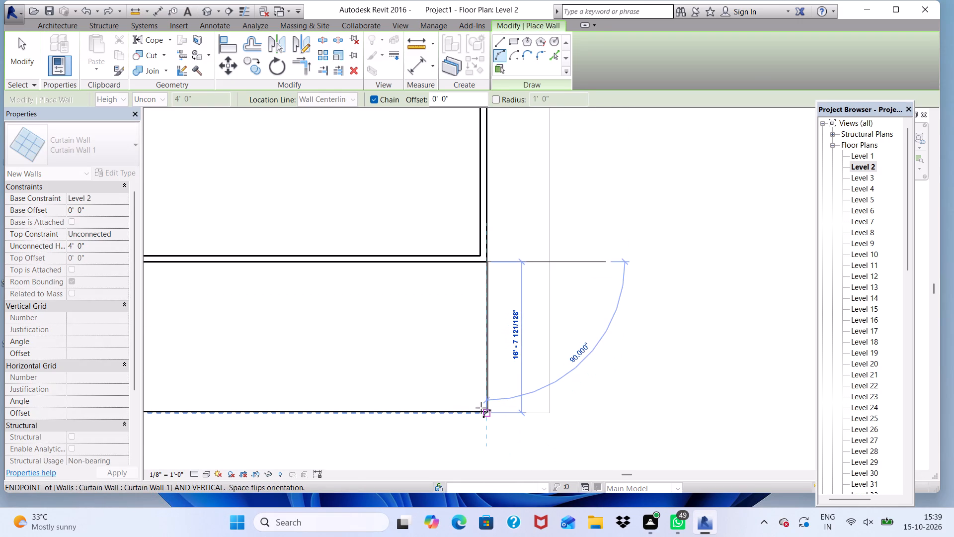
pyautogui.click(481, 408)
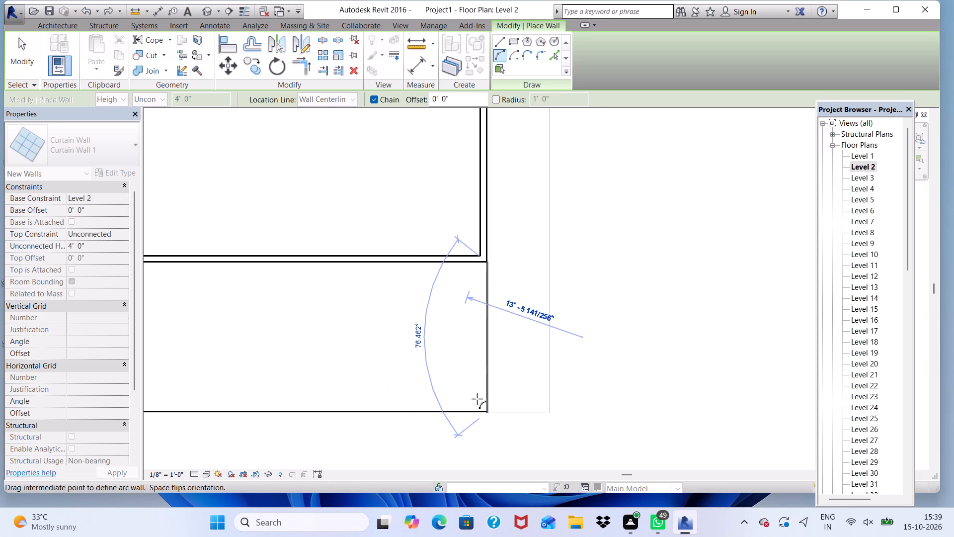
pyautogui.click(478, 399)
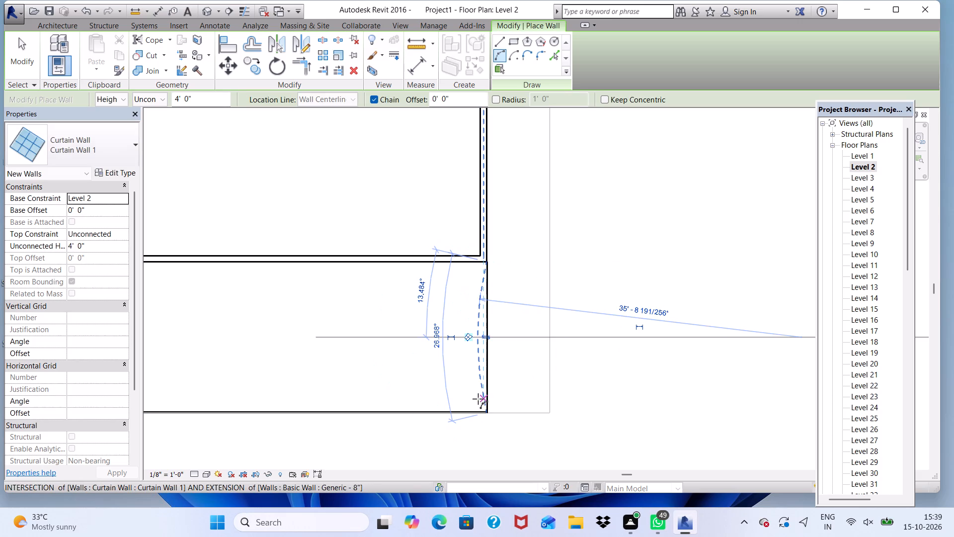
# Examine the Level 2 slab's new outer side railing in the 3D view from several angles, including its corner with the front railing.
pyautogui.click(210, 5)
pyautogui.scroll(5, 391, 280)
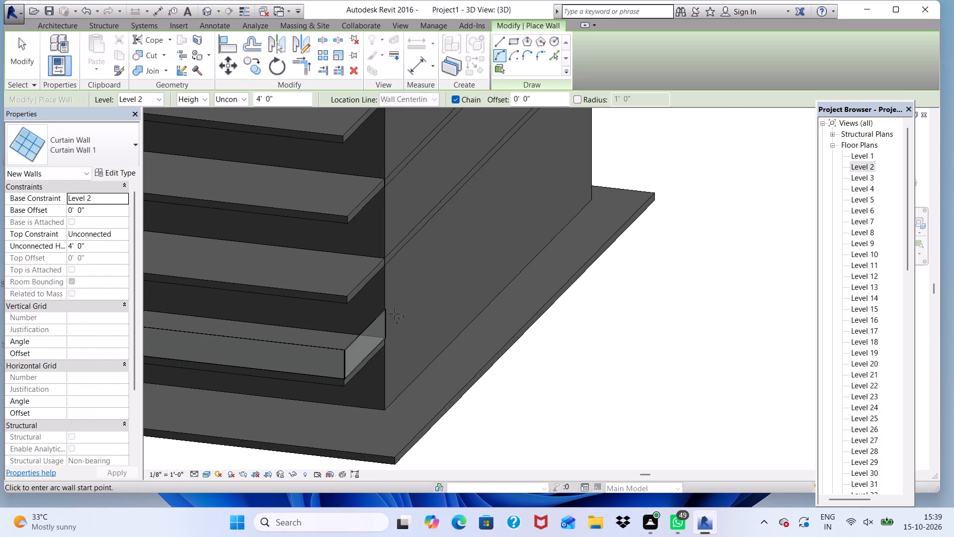
pyautogui.scroll(14, 388, 336)
pyautogui.scroll(-9, 338, 297)
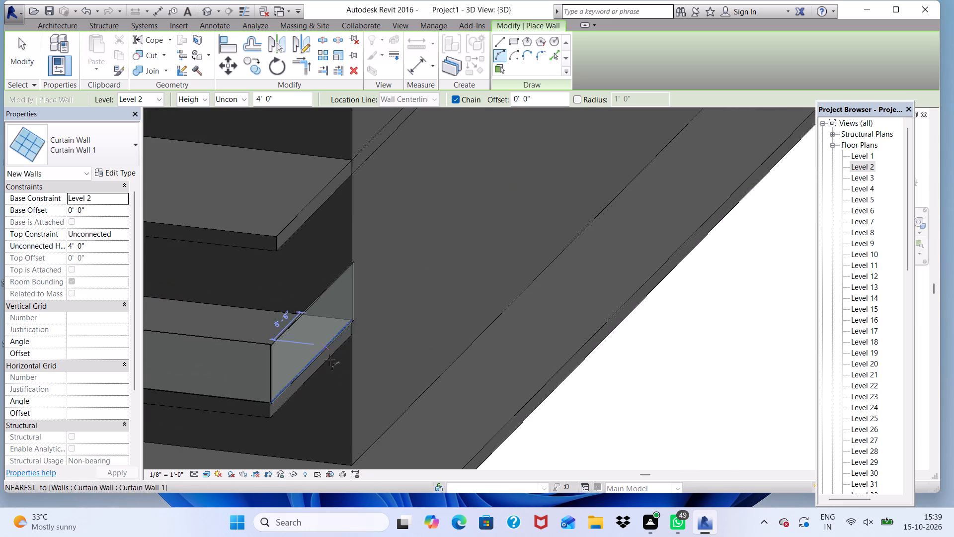
pyautogui.scroll(1, 329, 360)
pyautogui.scroll(-4, 322, 354)
pyautogui.scroll(-5, 281, 386)
pyautogui.keyDown('shift'); pyautogui.moveTo(236, 427); pyautogui.dragTo(304, 418, button='middle'); pyautogui.keyUp('shift')
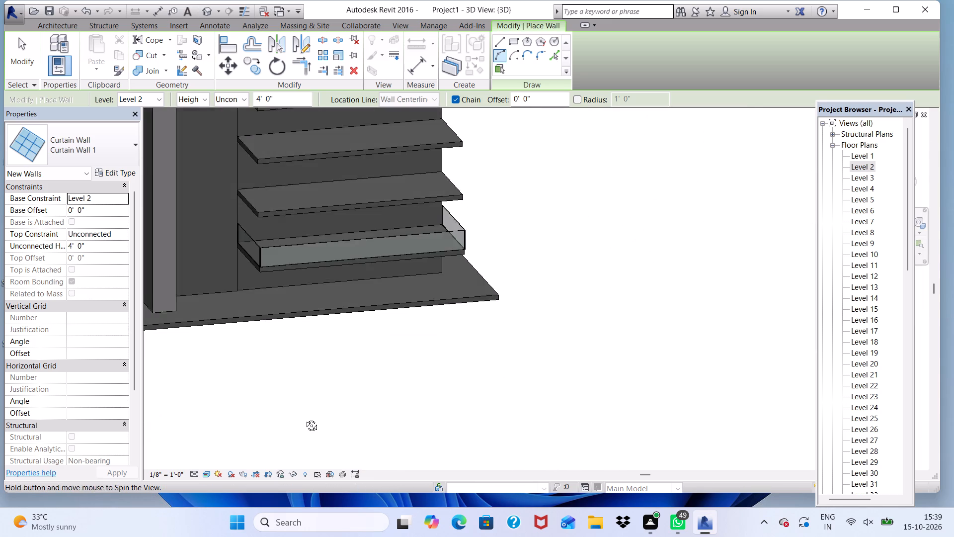
pyautogui.keyDown('shift'); pyautogui.moveTo(304, 418); pyautogui.dragTo(326, 395, button='middle'); pyautogui.keyUp('shift')
pyautogui.keyDown('shift'); pyautogui.moveTo(329, 379); pyautogui.dragTo(192, 425, button='middle'); pyautogui.keyUp('shift')
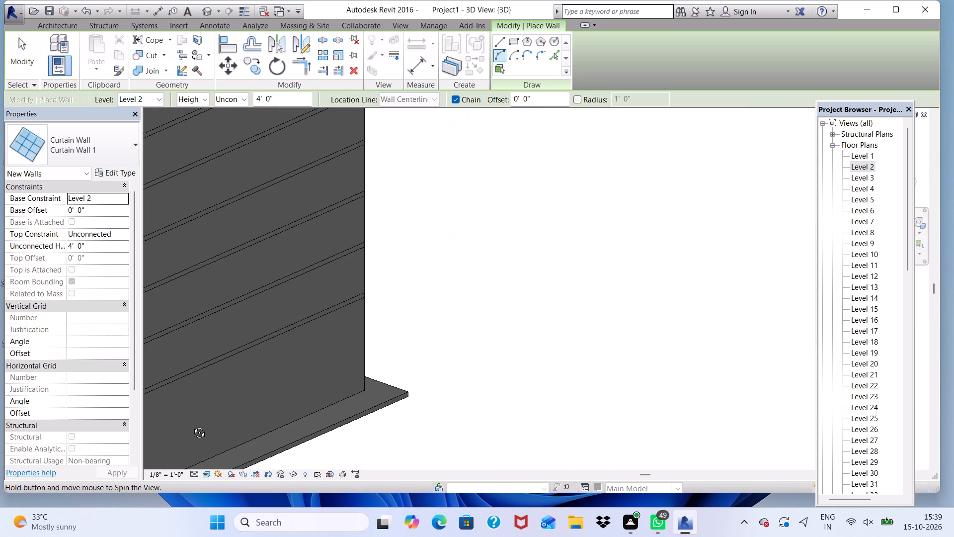
pyautogui.keyDown('shift'); pyautogui.moveTo(192, 425); pyautogui.dragTo(336, 422, button='middle'); pyautogui.keyUp('shift')
pyautogui.scroll(3, 426, 365)
pyautogui.scroll(-8, 426, 365)
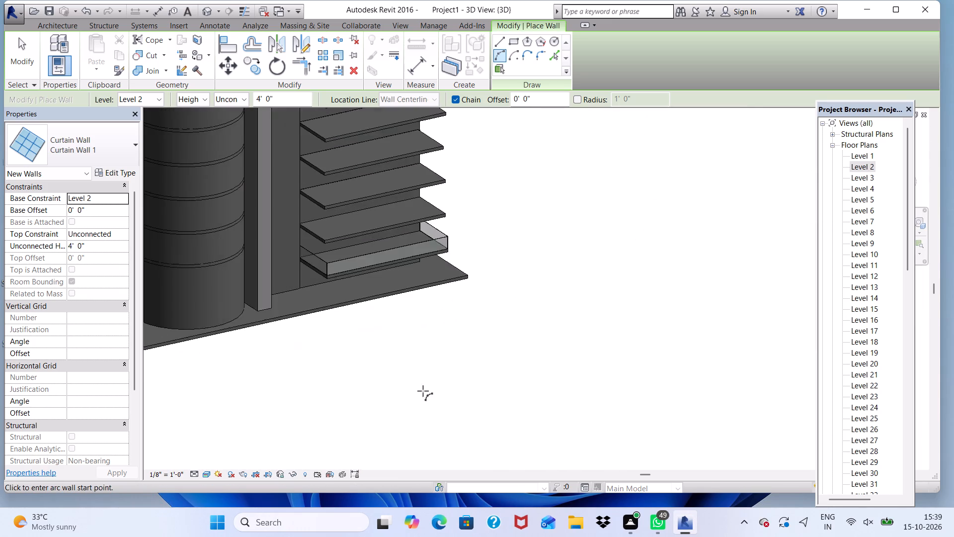
pyautogui.scroll(-2, 423, 391)
pyautogui.scroll(4, 465, 352)
pyautogui.scroll(13, 419, 288)
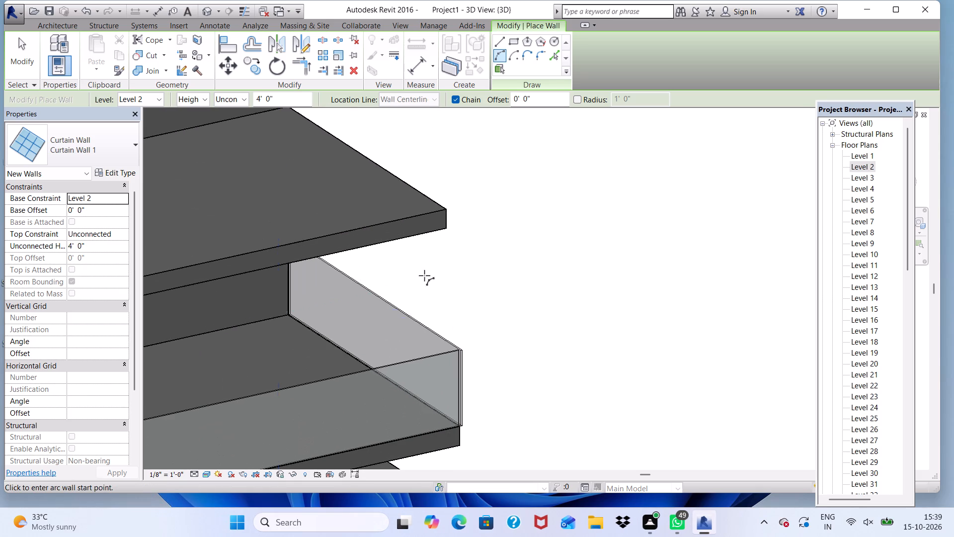
pyautogui.scroll(-3, 445, 350)
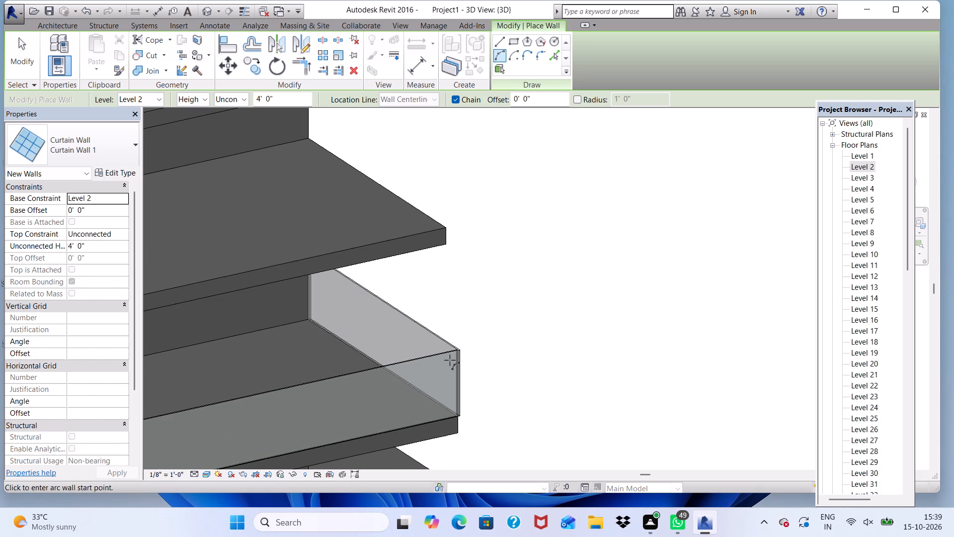
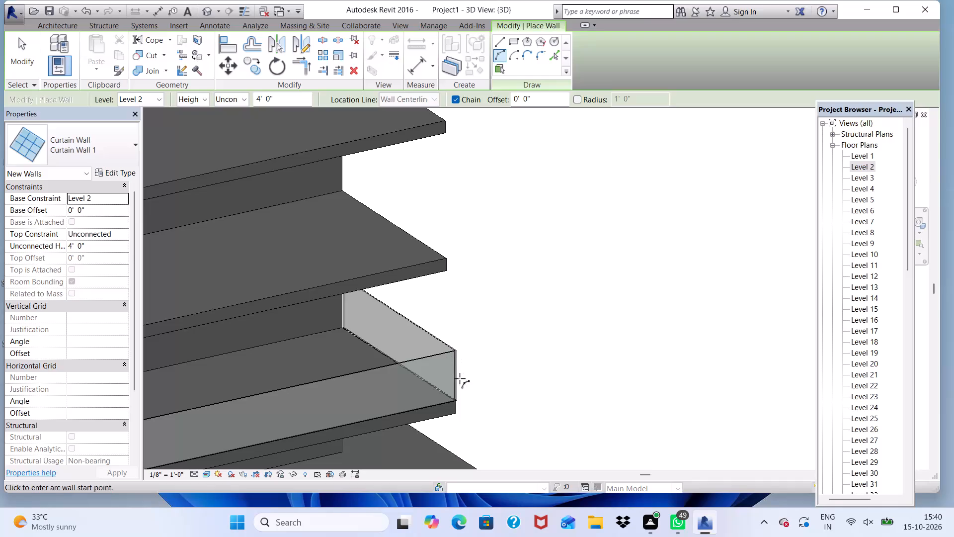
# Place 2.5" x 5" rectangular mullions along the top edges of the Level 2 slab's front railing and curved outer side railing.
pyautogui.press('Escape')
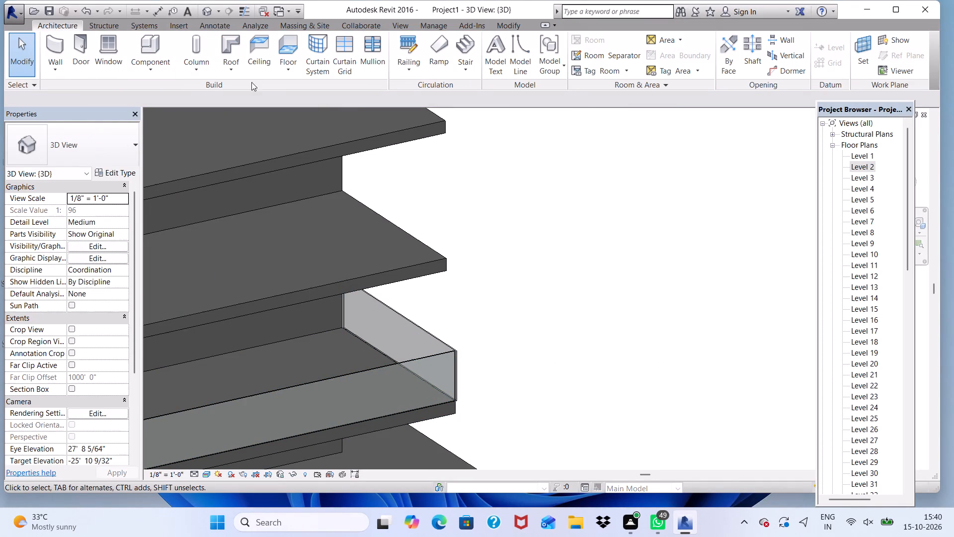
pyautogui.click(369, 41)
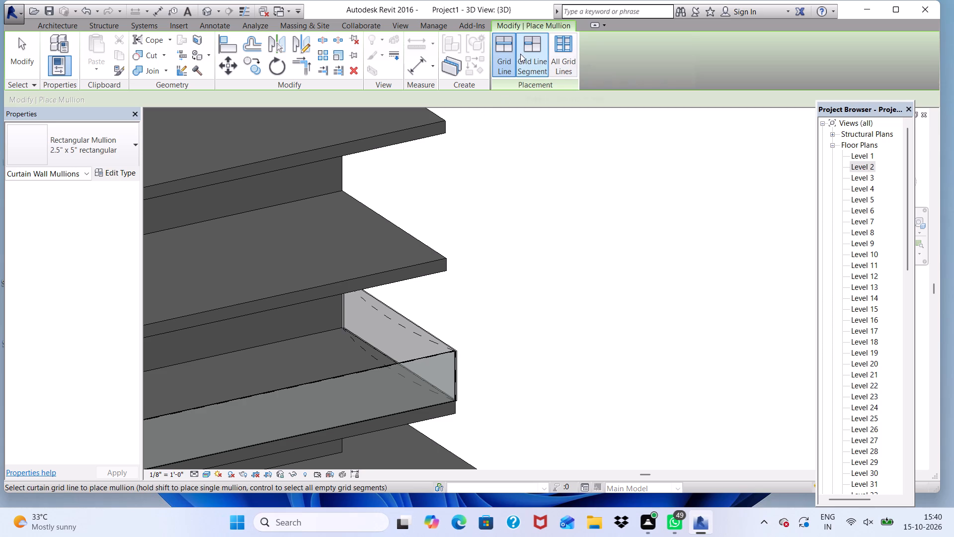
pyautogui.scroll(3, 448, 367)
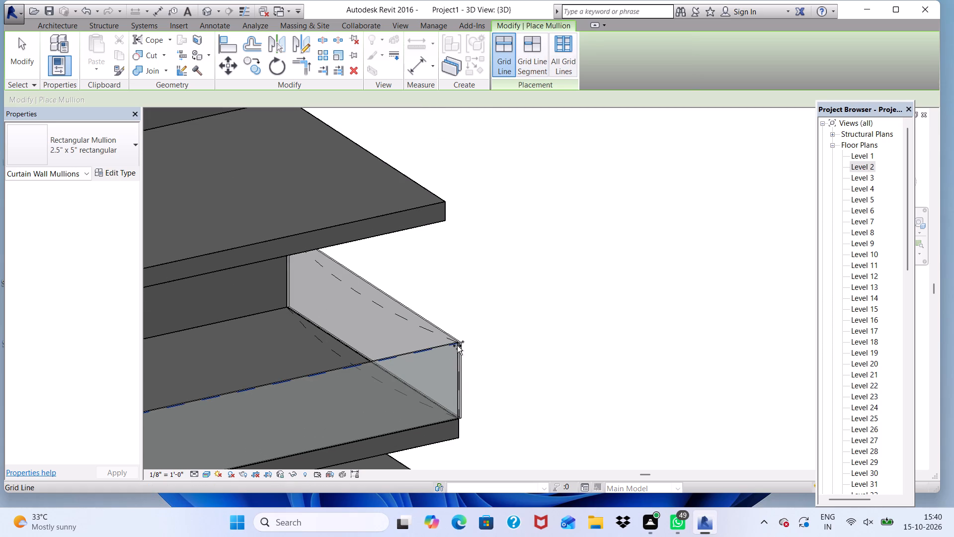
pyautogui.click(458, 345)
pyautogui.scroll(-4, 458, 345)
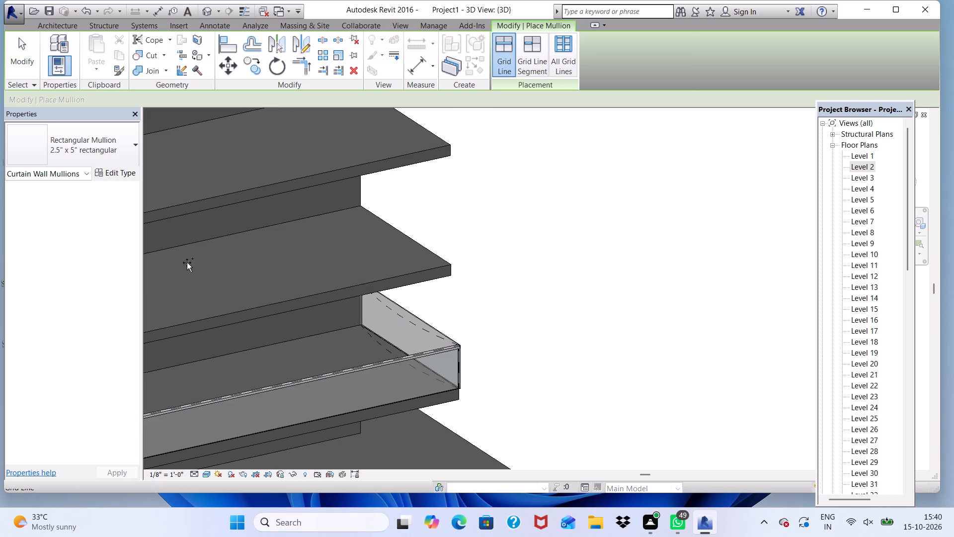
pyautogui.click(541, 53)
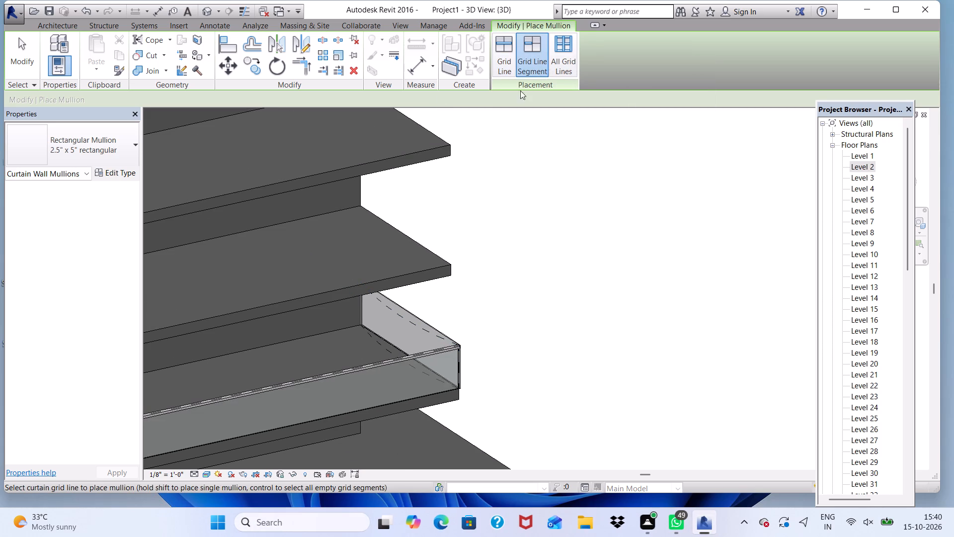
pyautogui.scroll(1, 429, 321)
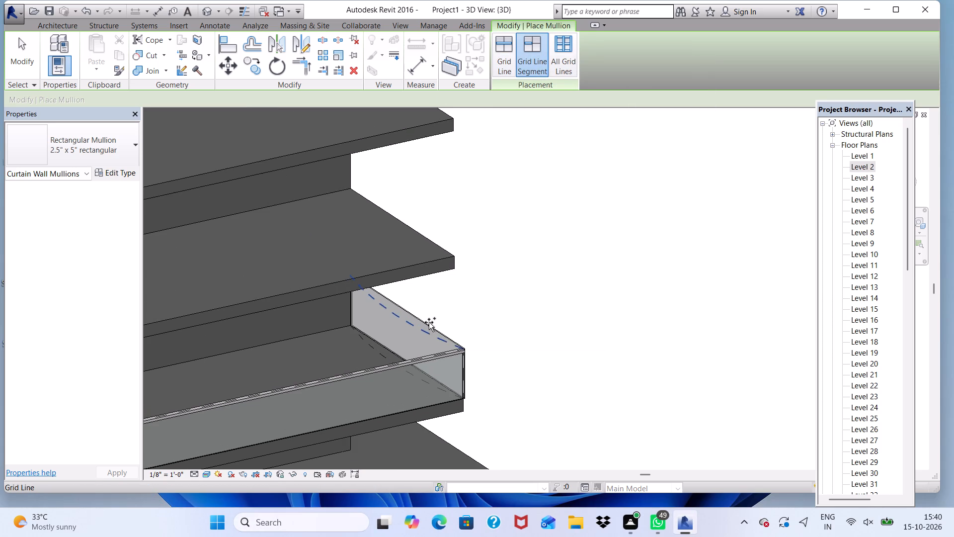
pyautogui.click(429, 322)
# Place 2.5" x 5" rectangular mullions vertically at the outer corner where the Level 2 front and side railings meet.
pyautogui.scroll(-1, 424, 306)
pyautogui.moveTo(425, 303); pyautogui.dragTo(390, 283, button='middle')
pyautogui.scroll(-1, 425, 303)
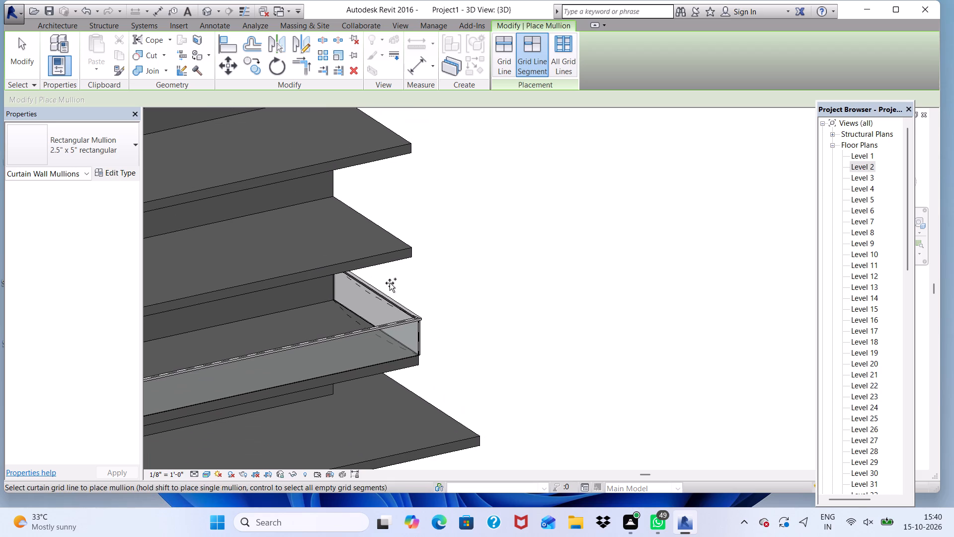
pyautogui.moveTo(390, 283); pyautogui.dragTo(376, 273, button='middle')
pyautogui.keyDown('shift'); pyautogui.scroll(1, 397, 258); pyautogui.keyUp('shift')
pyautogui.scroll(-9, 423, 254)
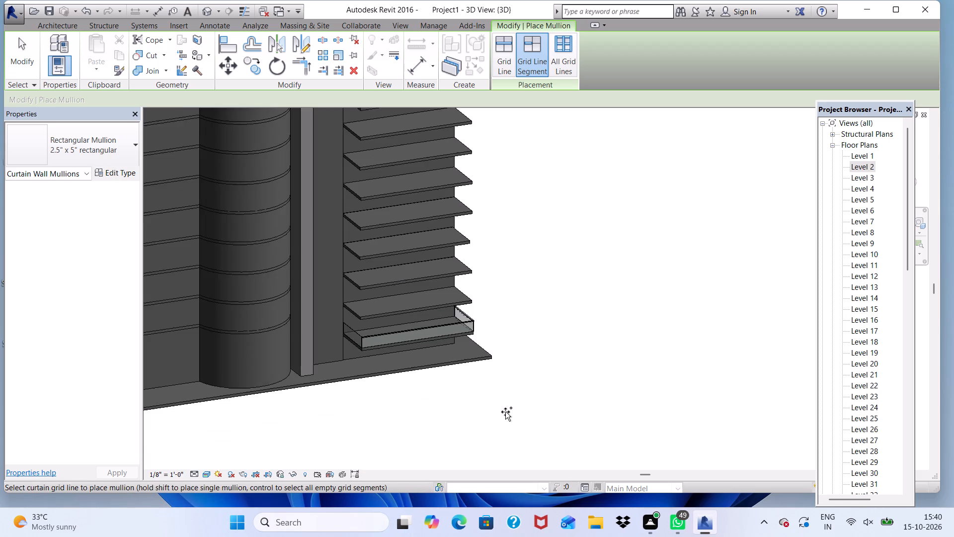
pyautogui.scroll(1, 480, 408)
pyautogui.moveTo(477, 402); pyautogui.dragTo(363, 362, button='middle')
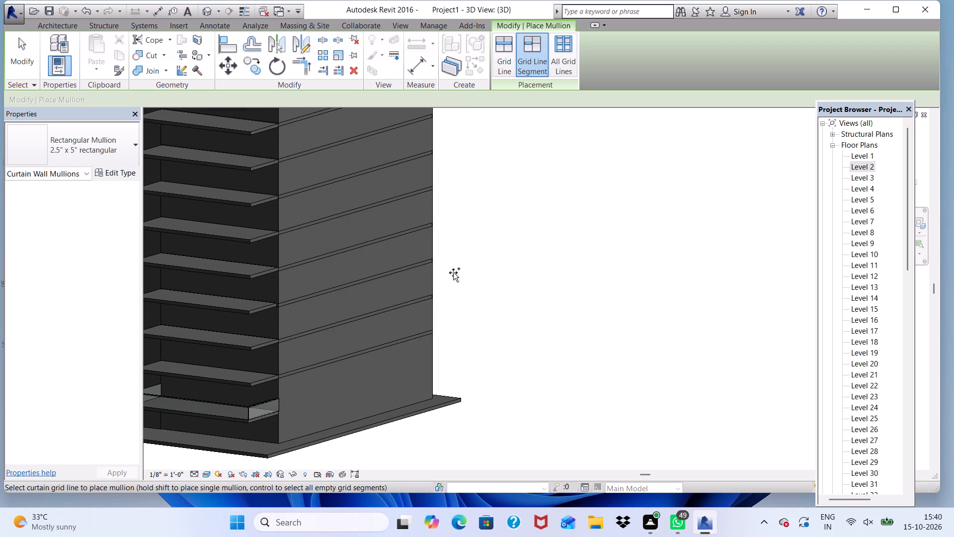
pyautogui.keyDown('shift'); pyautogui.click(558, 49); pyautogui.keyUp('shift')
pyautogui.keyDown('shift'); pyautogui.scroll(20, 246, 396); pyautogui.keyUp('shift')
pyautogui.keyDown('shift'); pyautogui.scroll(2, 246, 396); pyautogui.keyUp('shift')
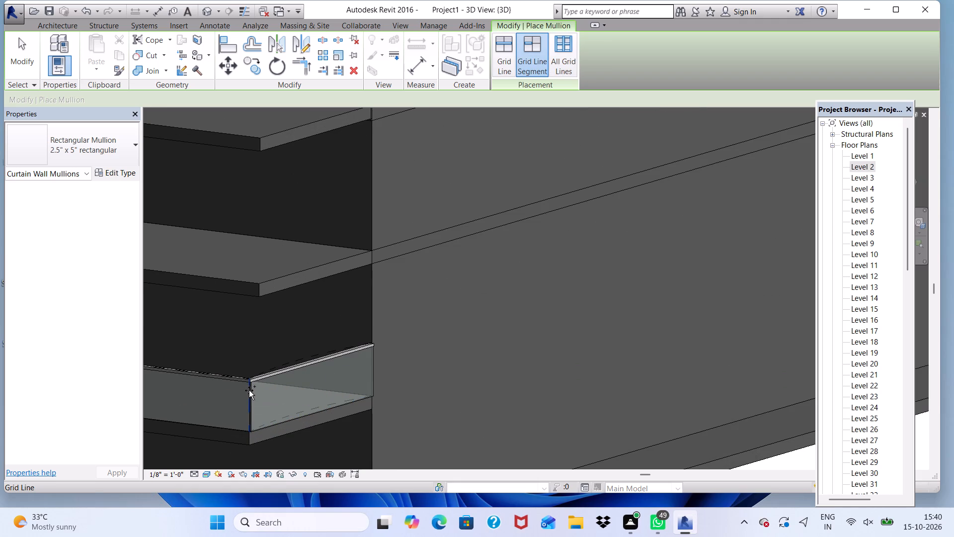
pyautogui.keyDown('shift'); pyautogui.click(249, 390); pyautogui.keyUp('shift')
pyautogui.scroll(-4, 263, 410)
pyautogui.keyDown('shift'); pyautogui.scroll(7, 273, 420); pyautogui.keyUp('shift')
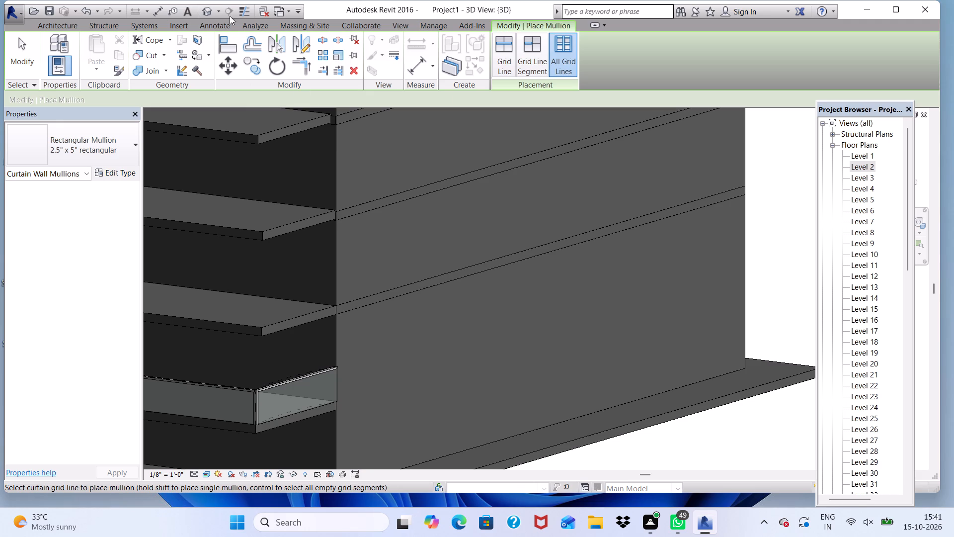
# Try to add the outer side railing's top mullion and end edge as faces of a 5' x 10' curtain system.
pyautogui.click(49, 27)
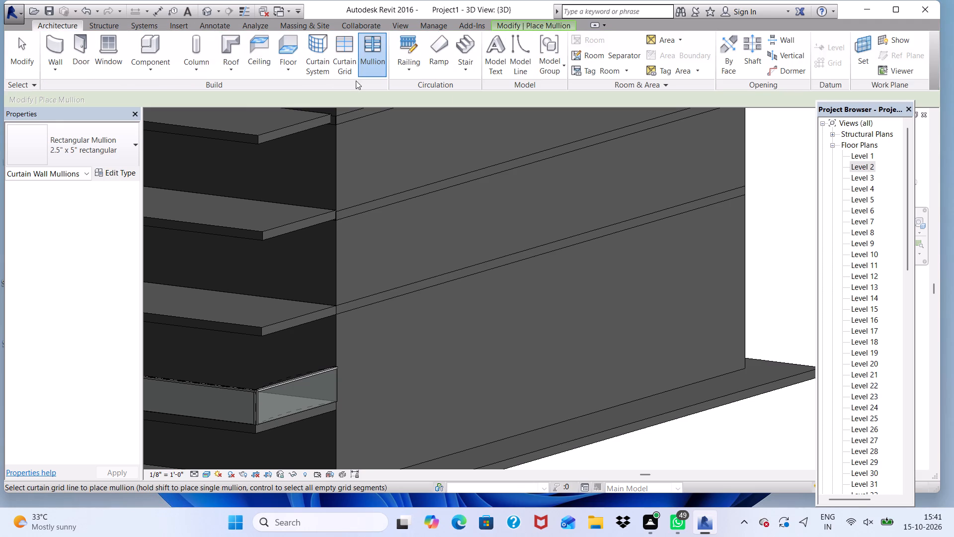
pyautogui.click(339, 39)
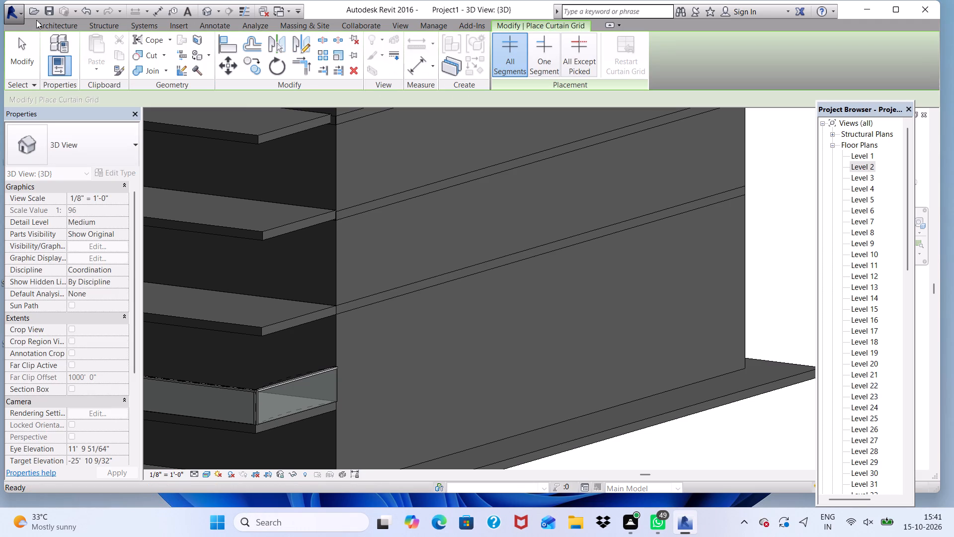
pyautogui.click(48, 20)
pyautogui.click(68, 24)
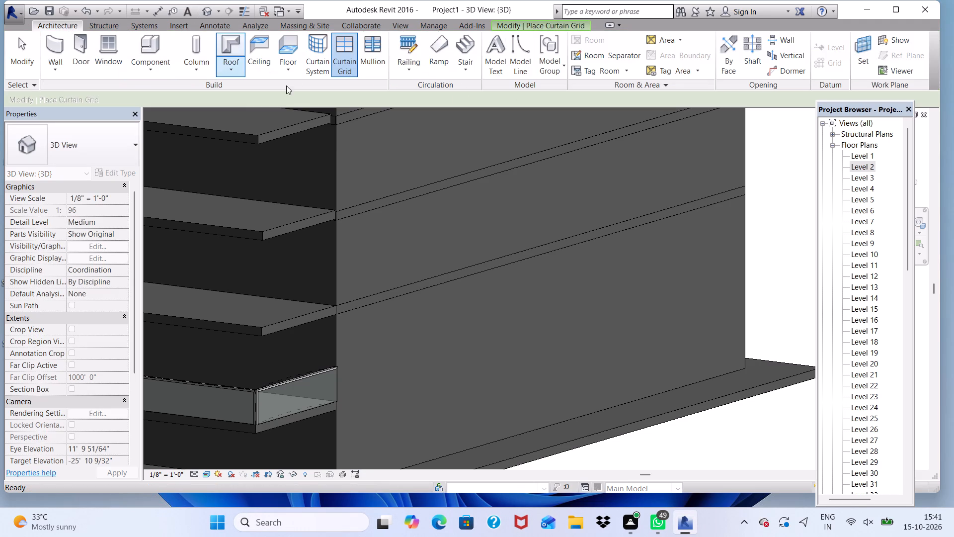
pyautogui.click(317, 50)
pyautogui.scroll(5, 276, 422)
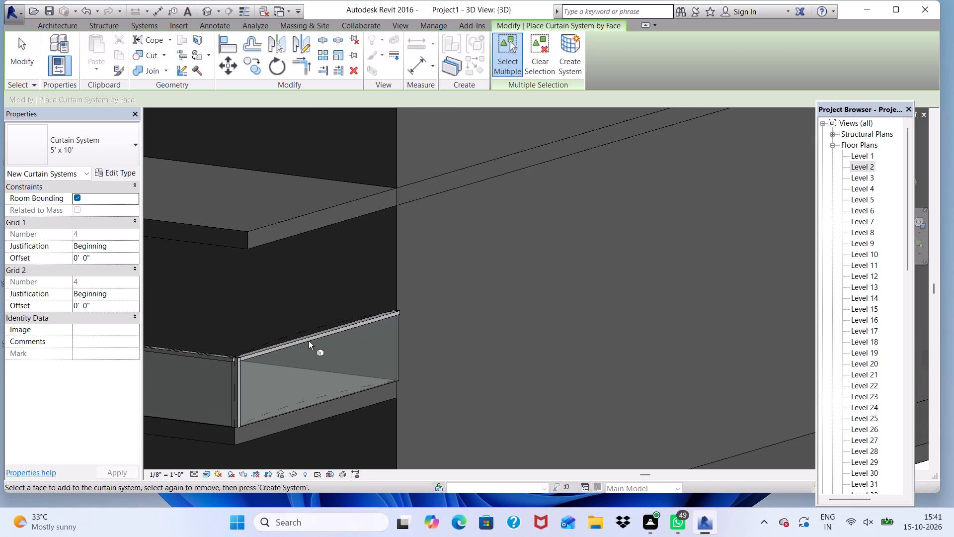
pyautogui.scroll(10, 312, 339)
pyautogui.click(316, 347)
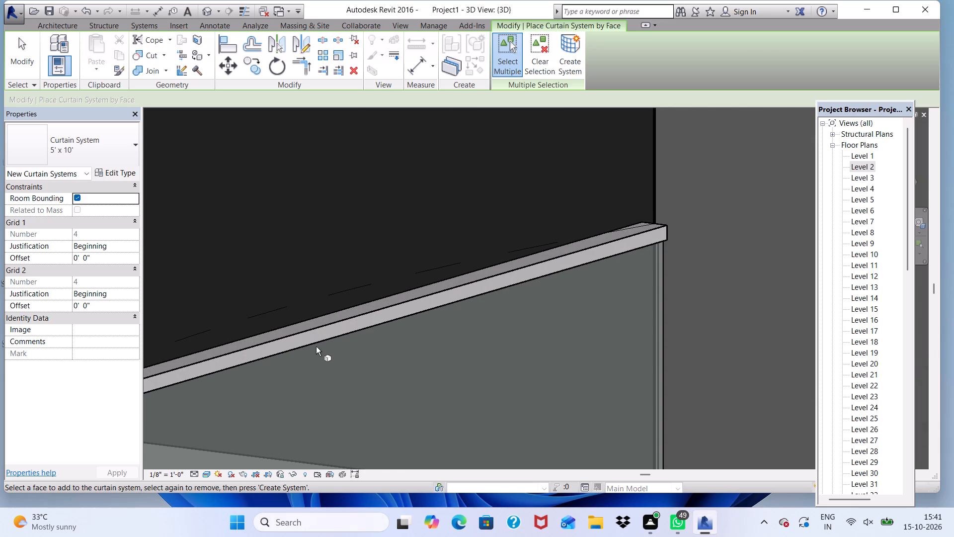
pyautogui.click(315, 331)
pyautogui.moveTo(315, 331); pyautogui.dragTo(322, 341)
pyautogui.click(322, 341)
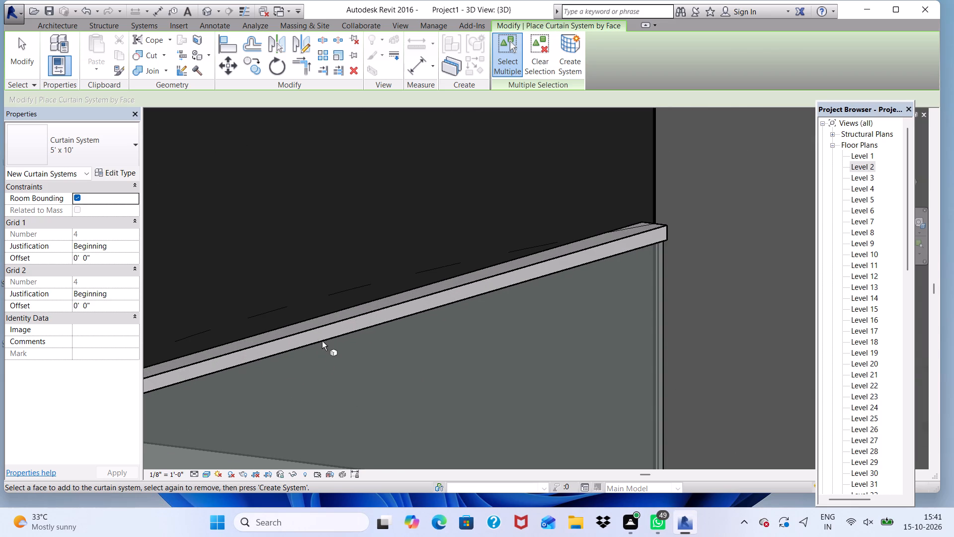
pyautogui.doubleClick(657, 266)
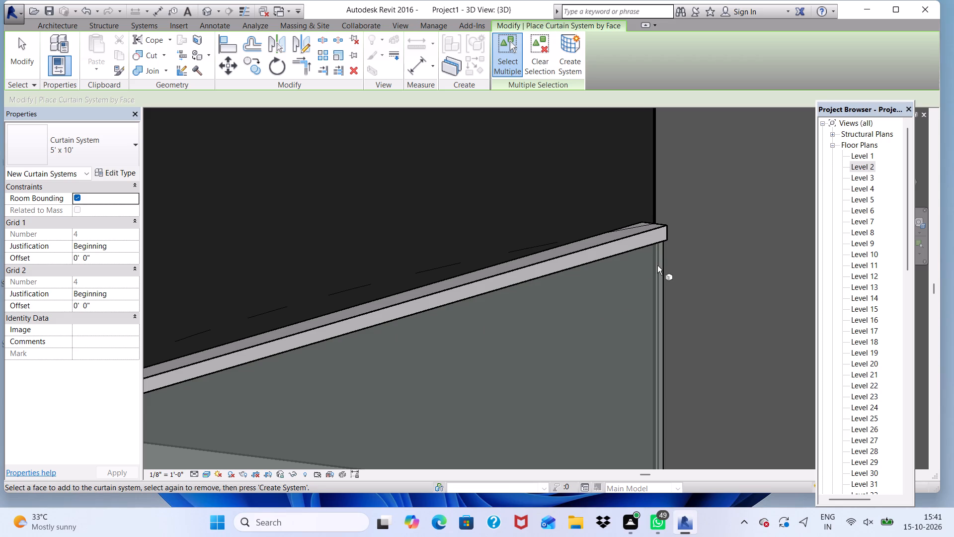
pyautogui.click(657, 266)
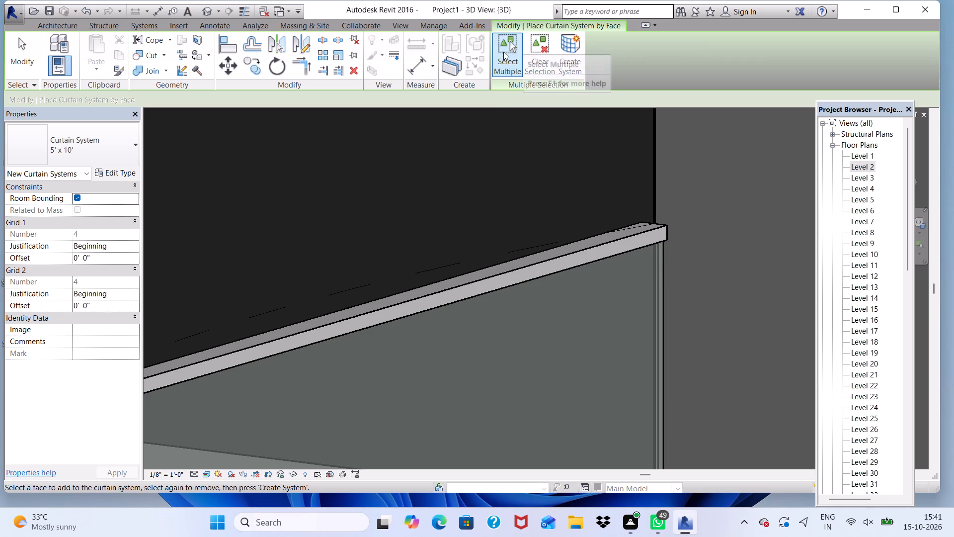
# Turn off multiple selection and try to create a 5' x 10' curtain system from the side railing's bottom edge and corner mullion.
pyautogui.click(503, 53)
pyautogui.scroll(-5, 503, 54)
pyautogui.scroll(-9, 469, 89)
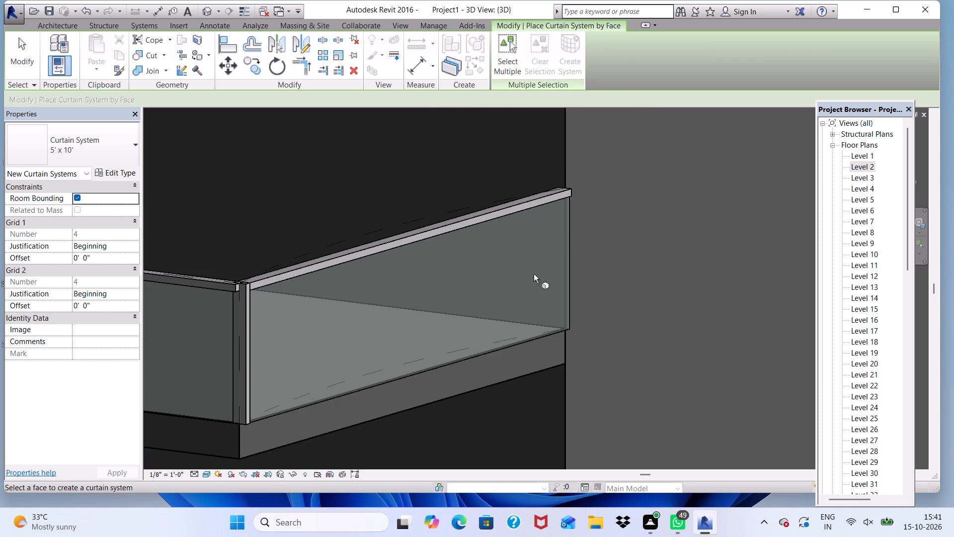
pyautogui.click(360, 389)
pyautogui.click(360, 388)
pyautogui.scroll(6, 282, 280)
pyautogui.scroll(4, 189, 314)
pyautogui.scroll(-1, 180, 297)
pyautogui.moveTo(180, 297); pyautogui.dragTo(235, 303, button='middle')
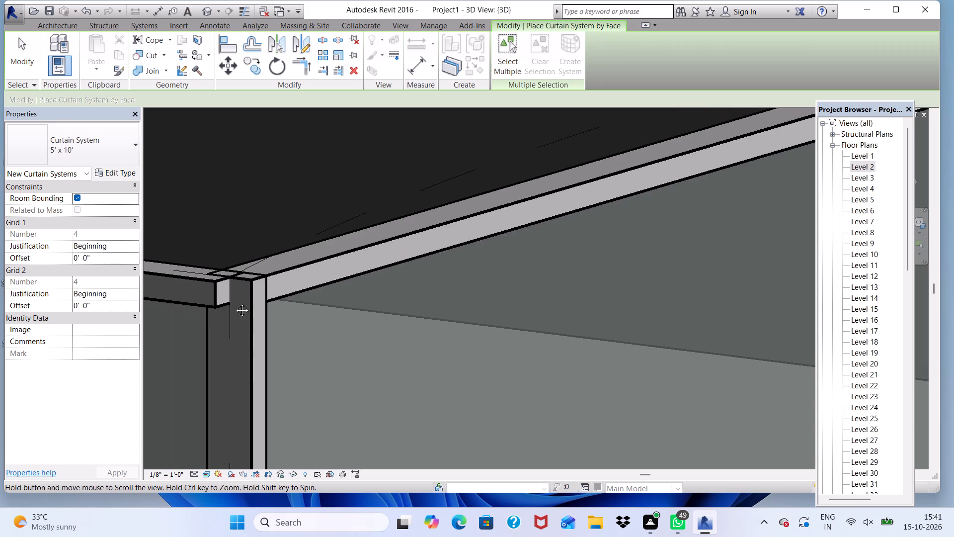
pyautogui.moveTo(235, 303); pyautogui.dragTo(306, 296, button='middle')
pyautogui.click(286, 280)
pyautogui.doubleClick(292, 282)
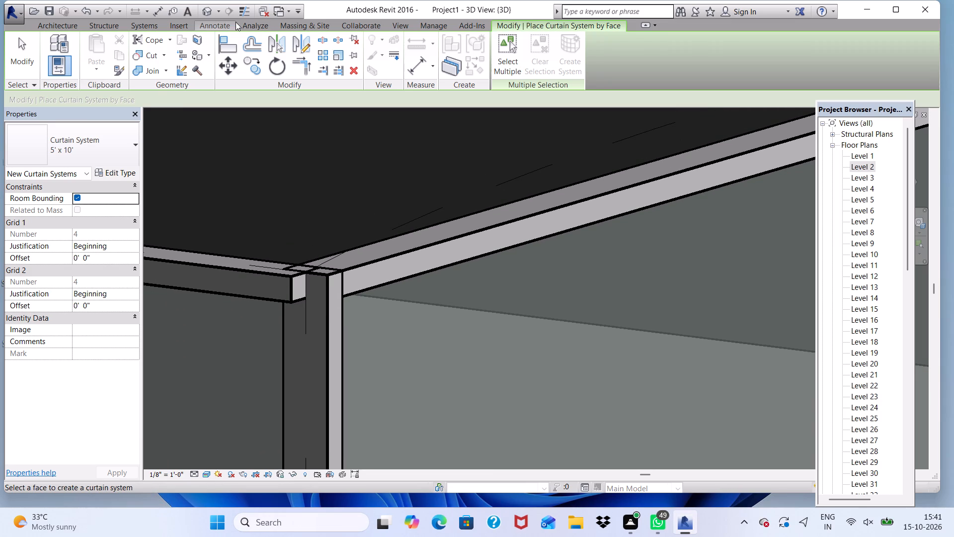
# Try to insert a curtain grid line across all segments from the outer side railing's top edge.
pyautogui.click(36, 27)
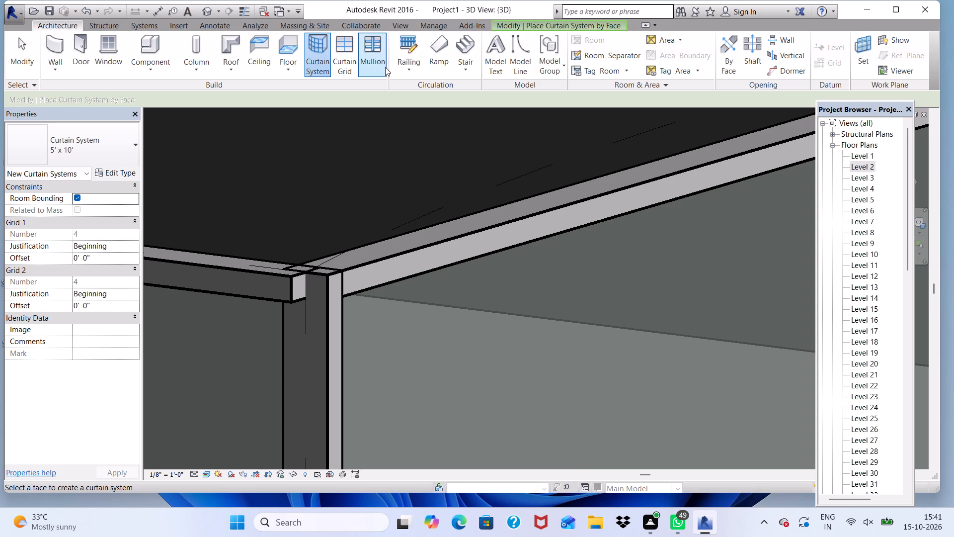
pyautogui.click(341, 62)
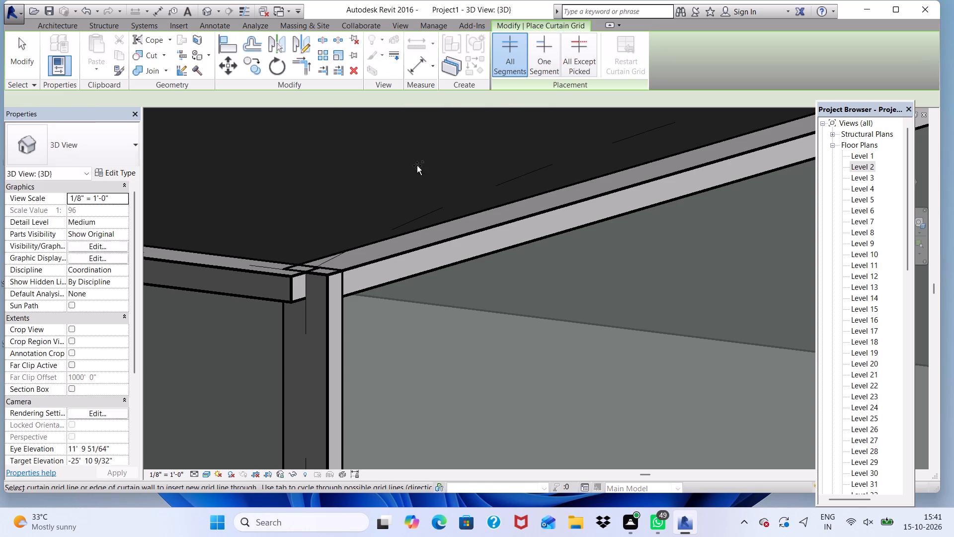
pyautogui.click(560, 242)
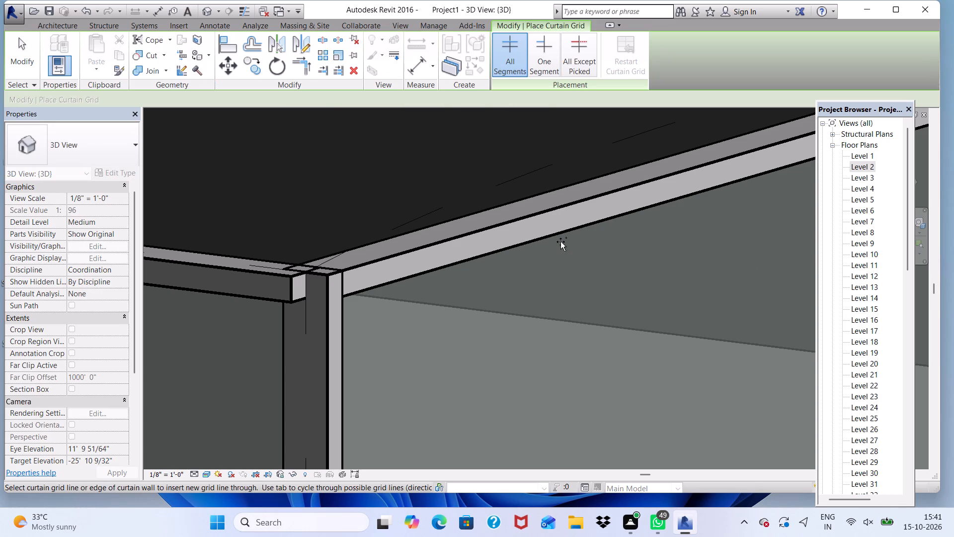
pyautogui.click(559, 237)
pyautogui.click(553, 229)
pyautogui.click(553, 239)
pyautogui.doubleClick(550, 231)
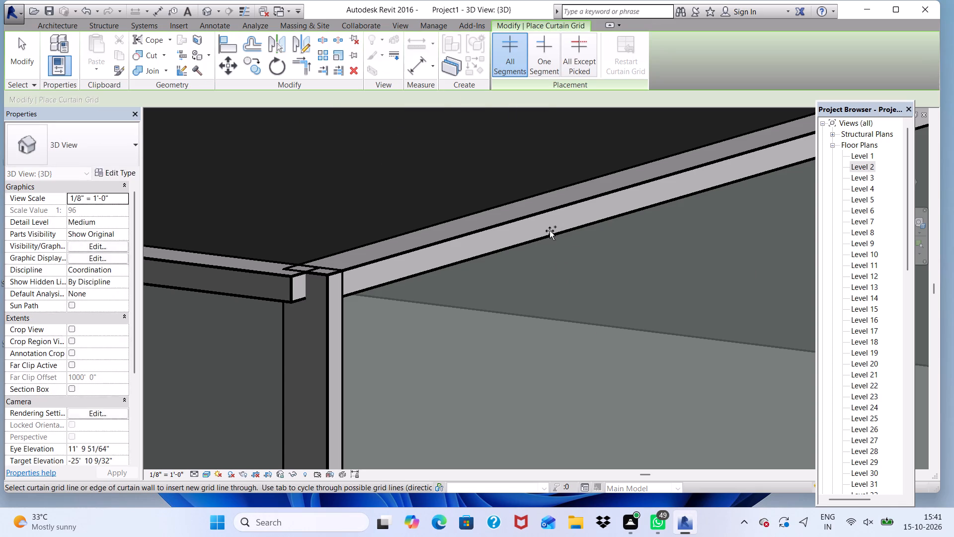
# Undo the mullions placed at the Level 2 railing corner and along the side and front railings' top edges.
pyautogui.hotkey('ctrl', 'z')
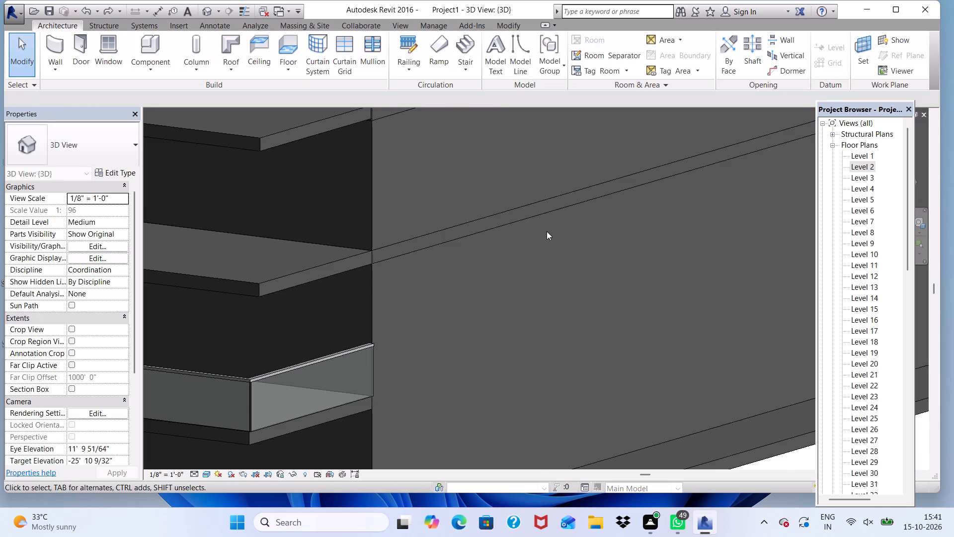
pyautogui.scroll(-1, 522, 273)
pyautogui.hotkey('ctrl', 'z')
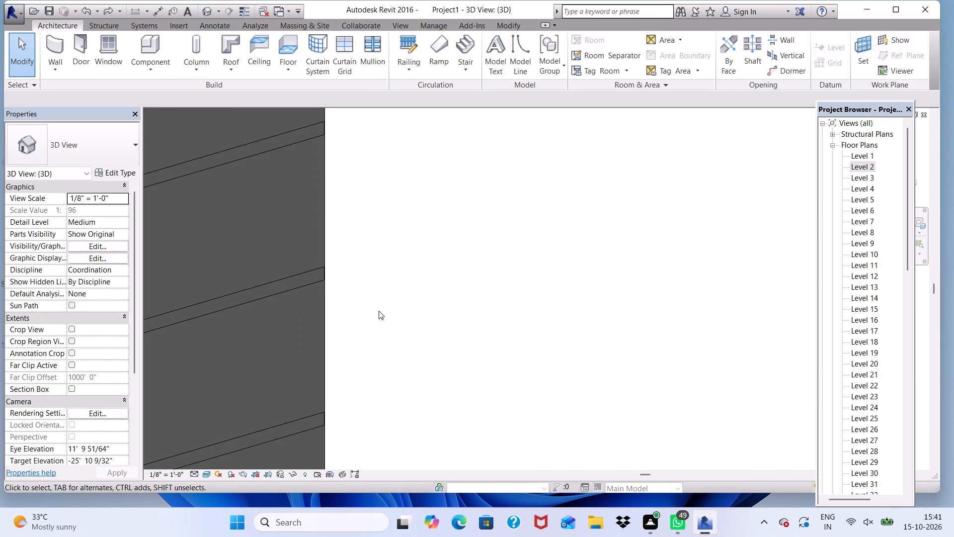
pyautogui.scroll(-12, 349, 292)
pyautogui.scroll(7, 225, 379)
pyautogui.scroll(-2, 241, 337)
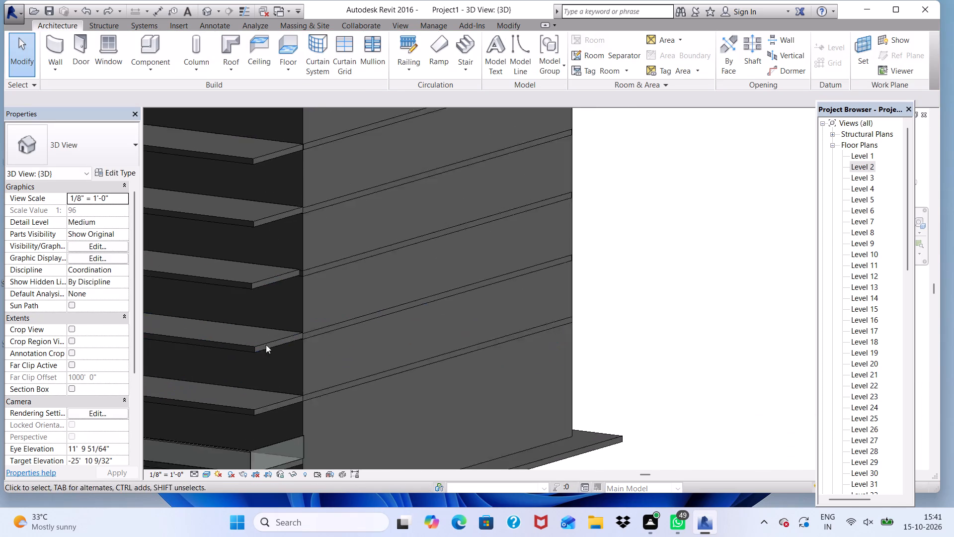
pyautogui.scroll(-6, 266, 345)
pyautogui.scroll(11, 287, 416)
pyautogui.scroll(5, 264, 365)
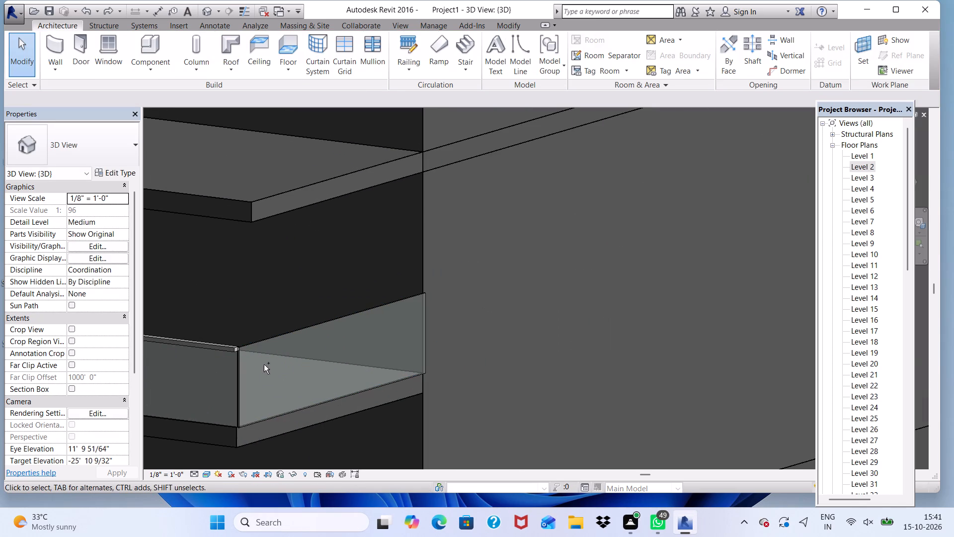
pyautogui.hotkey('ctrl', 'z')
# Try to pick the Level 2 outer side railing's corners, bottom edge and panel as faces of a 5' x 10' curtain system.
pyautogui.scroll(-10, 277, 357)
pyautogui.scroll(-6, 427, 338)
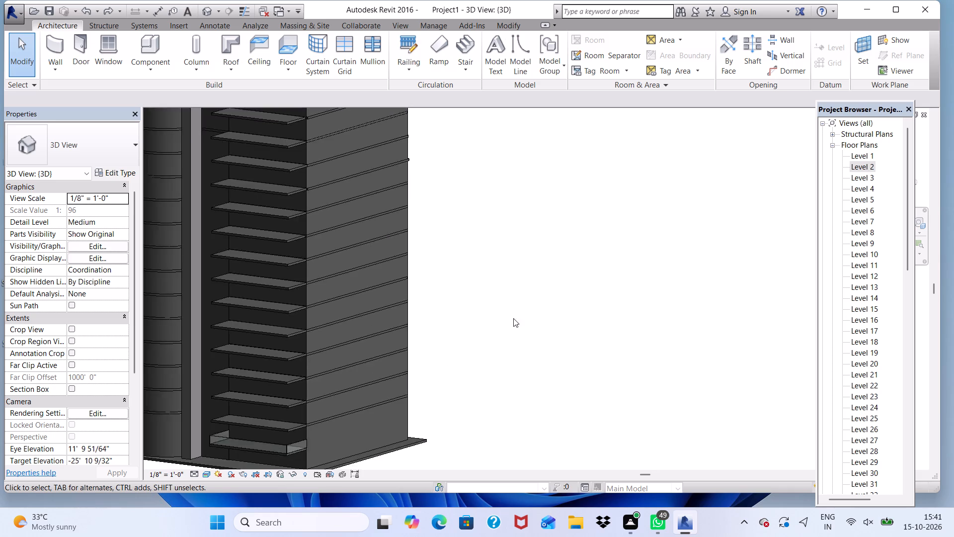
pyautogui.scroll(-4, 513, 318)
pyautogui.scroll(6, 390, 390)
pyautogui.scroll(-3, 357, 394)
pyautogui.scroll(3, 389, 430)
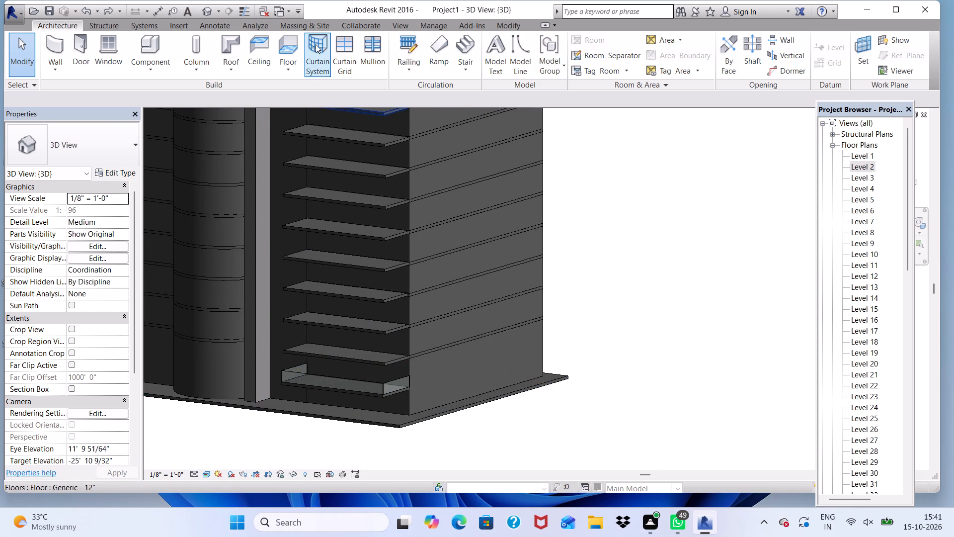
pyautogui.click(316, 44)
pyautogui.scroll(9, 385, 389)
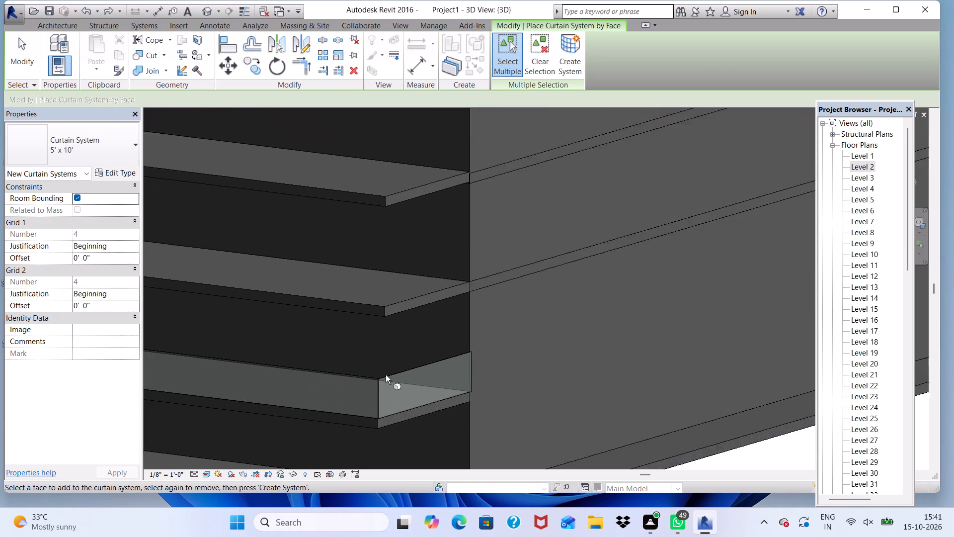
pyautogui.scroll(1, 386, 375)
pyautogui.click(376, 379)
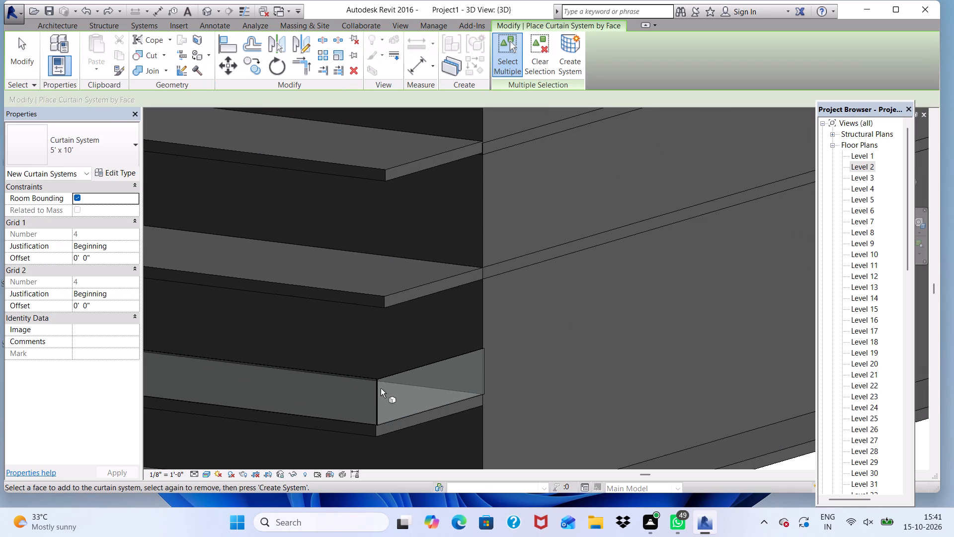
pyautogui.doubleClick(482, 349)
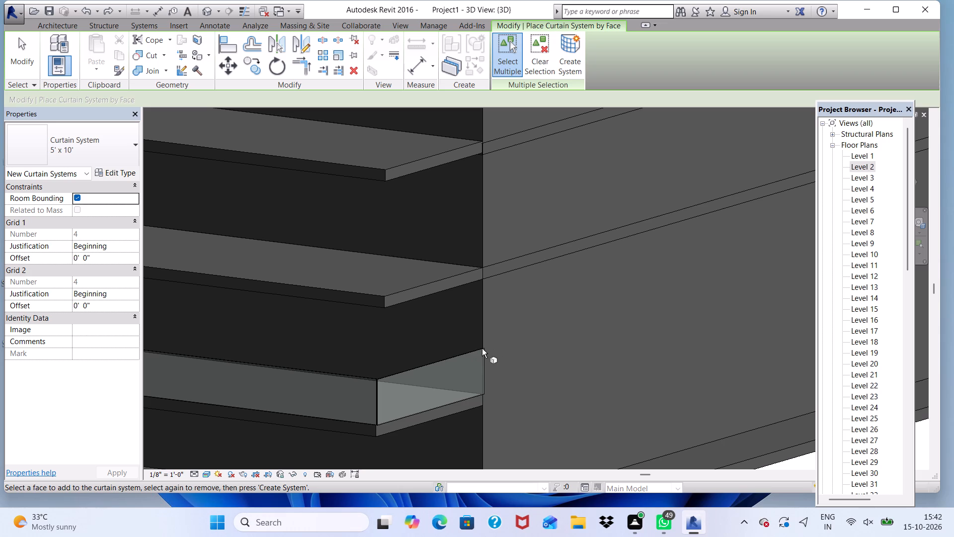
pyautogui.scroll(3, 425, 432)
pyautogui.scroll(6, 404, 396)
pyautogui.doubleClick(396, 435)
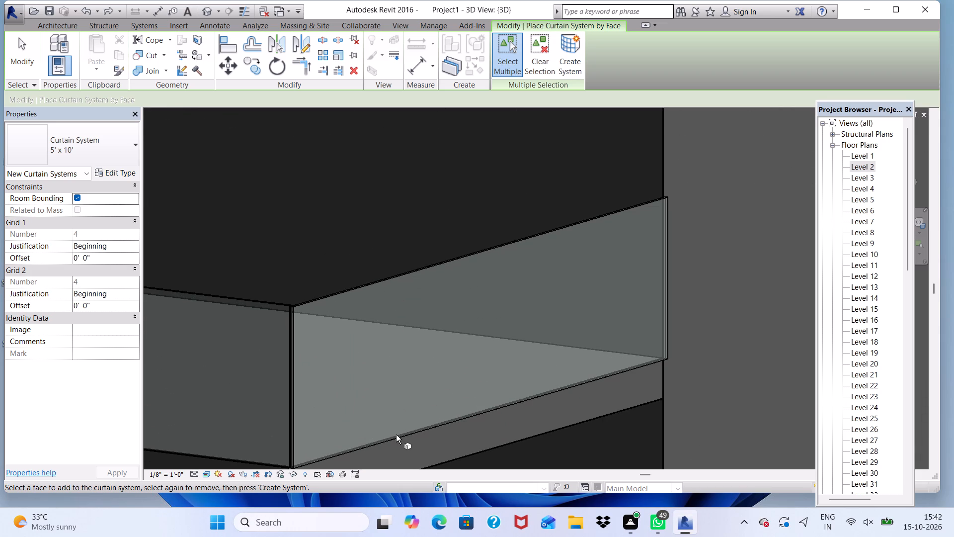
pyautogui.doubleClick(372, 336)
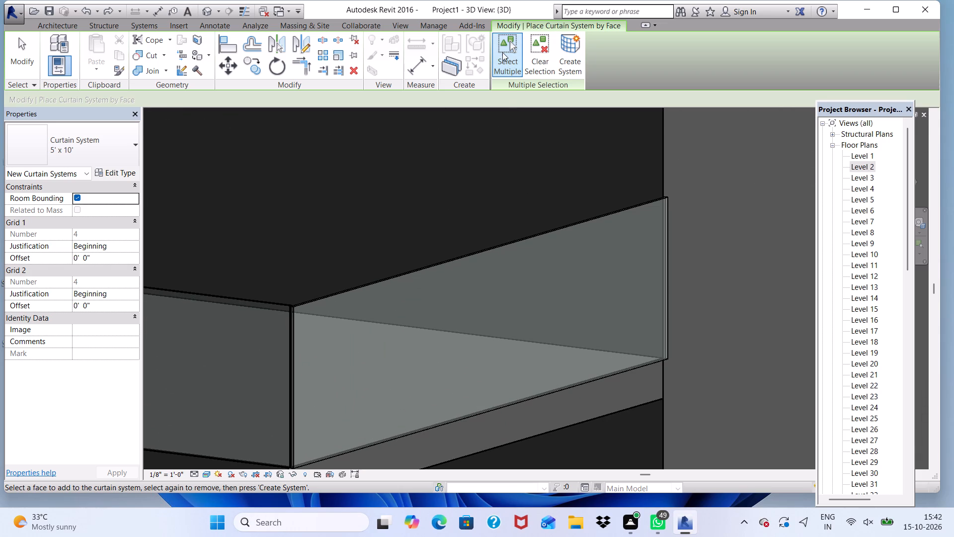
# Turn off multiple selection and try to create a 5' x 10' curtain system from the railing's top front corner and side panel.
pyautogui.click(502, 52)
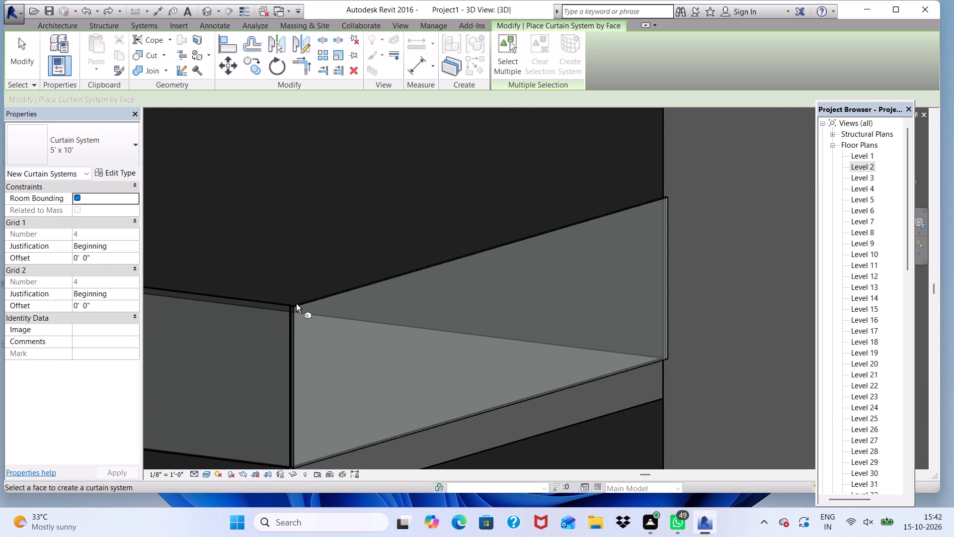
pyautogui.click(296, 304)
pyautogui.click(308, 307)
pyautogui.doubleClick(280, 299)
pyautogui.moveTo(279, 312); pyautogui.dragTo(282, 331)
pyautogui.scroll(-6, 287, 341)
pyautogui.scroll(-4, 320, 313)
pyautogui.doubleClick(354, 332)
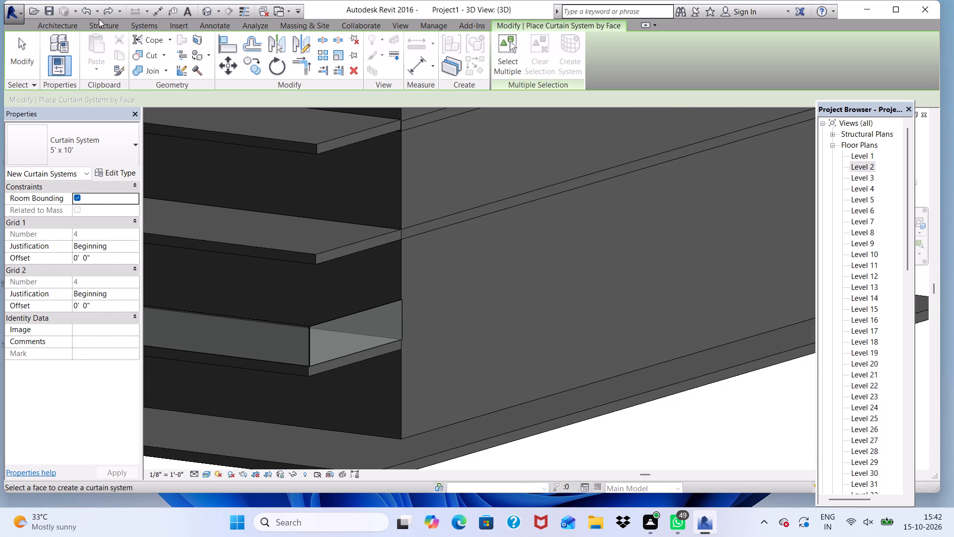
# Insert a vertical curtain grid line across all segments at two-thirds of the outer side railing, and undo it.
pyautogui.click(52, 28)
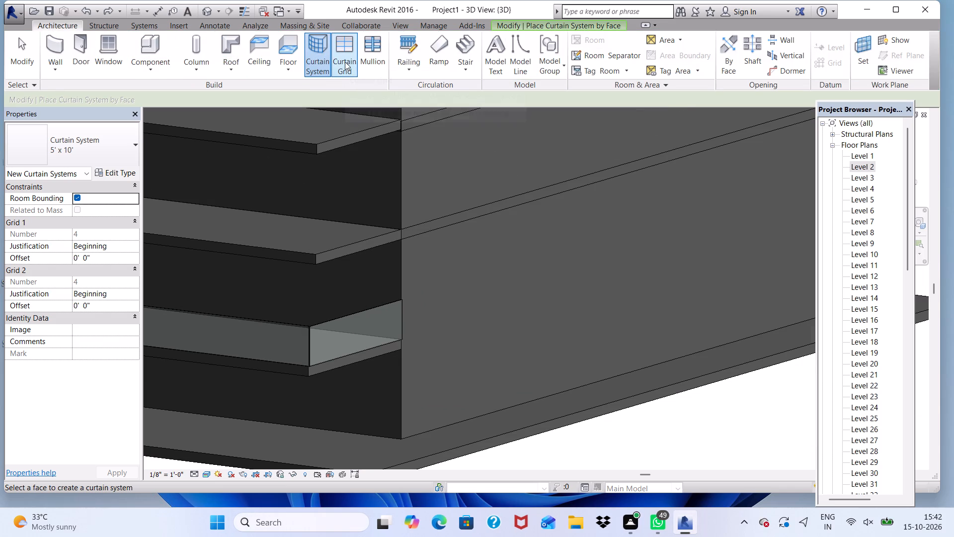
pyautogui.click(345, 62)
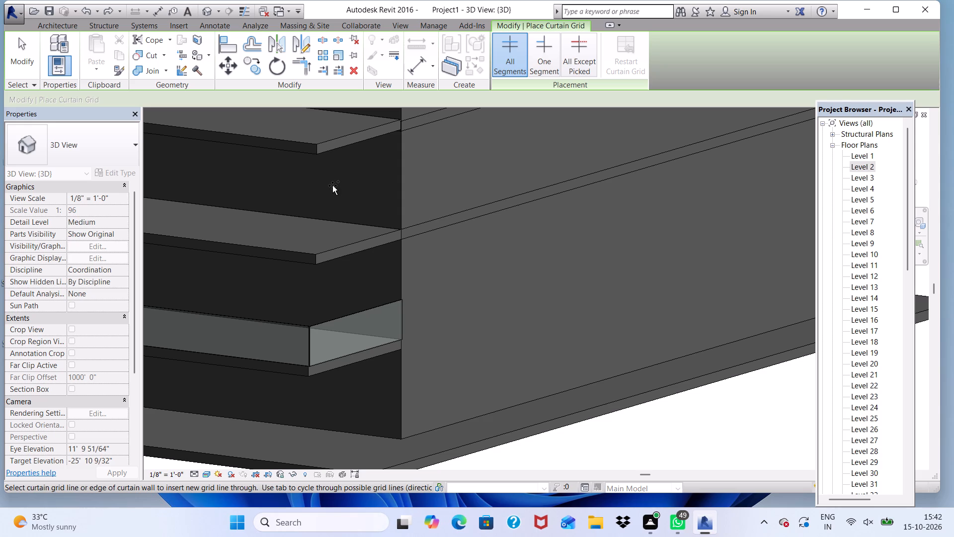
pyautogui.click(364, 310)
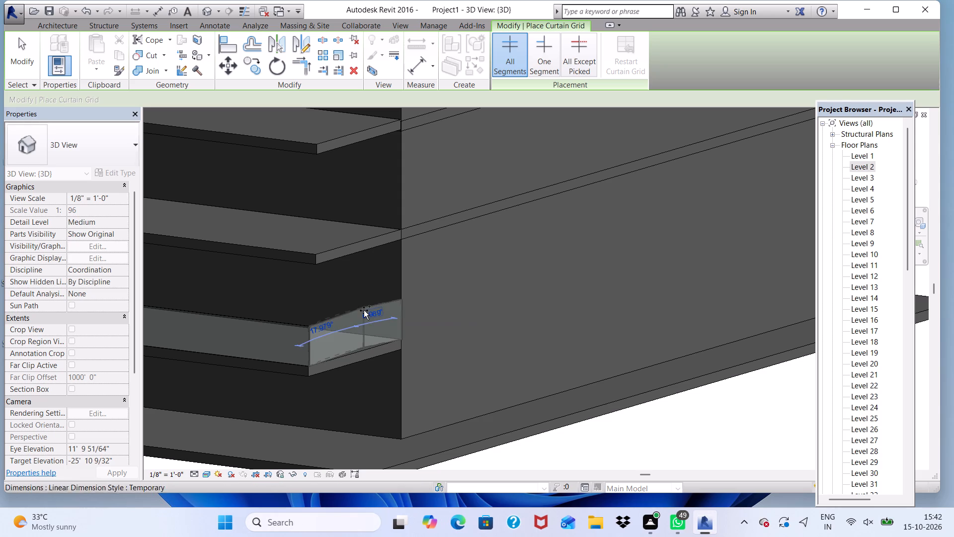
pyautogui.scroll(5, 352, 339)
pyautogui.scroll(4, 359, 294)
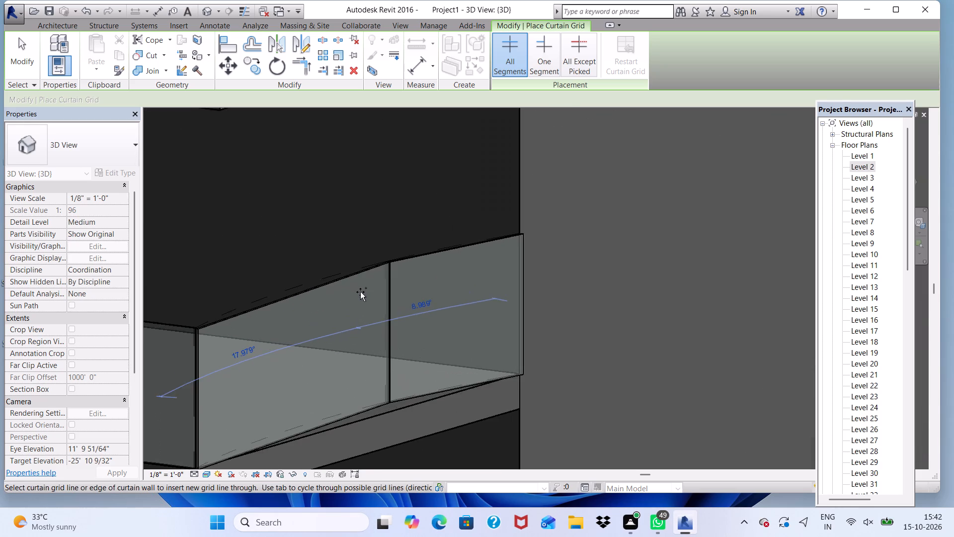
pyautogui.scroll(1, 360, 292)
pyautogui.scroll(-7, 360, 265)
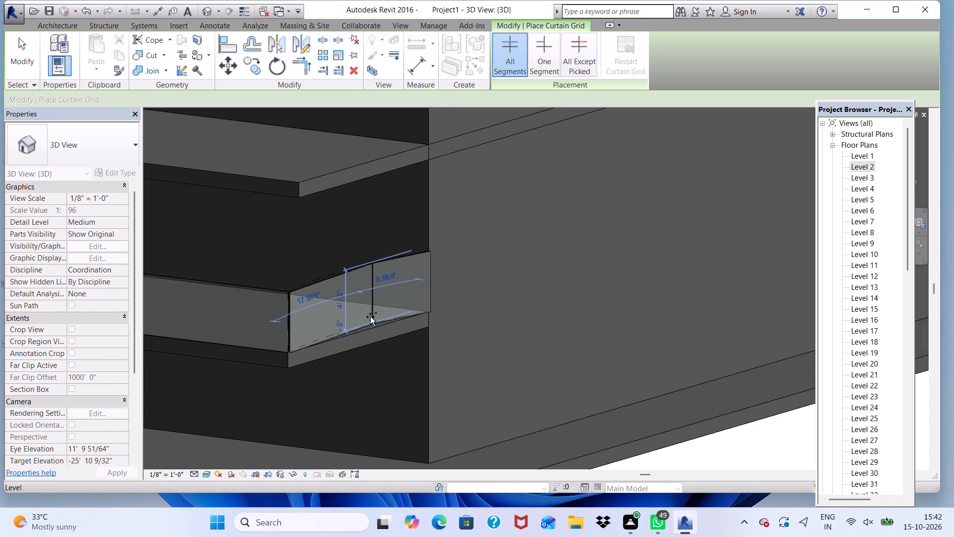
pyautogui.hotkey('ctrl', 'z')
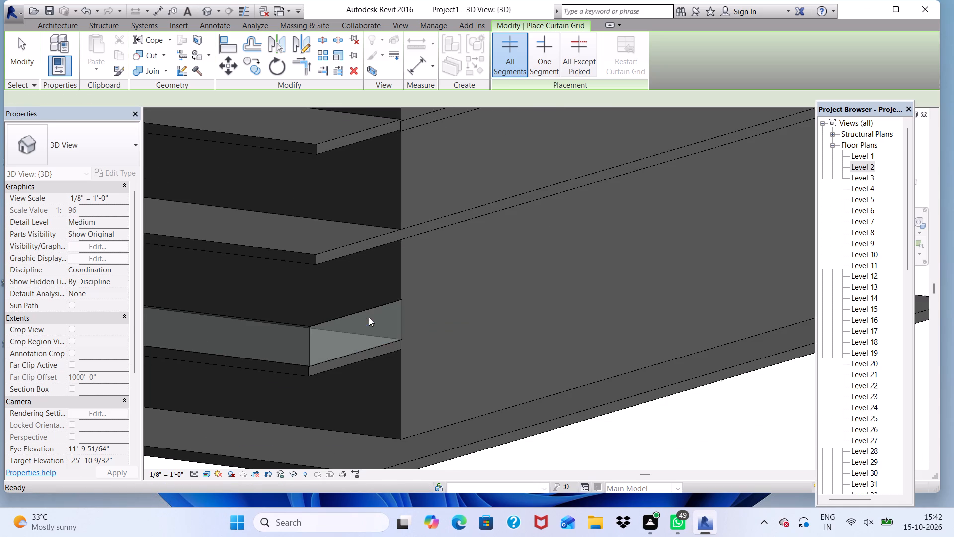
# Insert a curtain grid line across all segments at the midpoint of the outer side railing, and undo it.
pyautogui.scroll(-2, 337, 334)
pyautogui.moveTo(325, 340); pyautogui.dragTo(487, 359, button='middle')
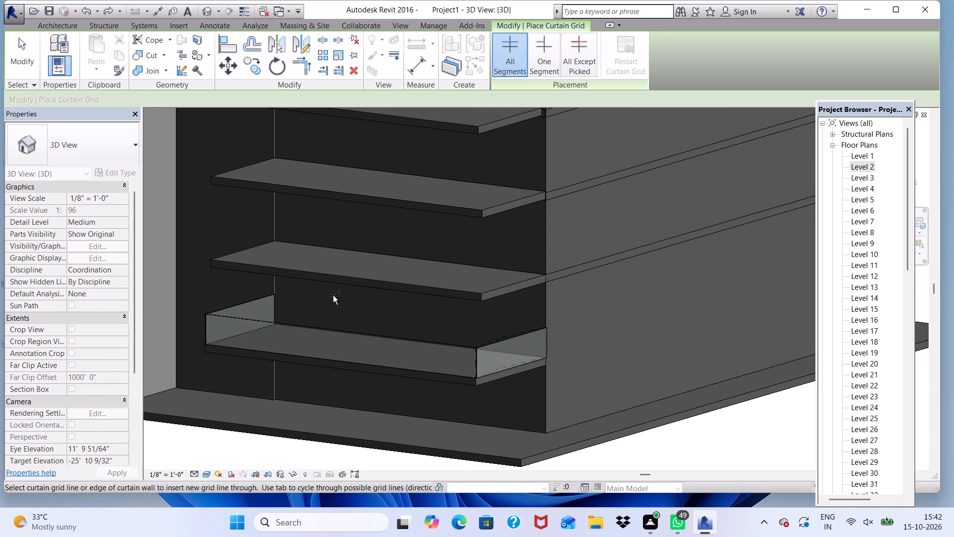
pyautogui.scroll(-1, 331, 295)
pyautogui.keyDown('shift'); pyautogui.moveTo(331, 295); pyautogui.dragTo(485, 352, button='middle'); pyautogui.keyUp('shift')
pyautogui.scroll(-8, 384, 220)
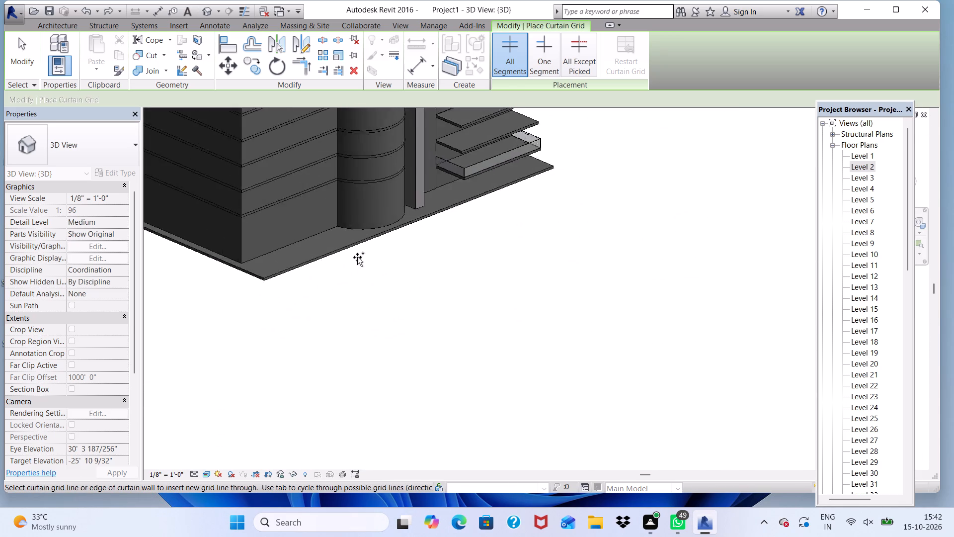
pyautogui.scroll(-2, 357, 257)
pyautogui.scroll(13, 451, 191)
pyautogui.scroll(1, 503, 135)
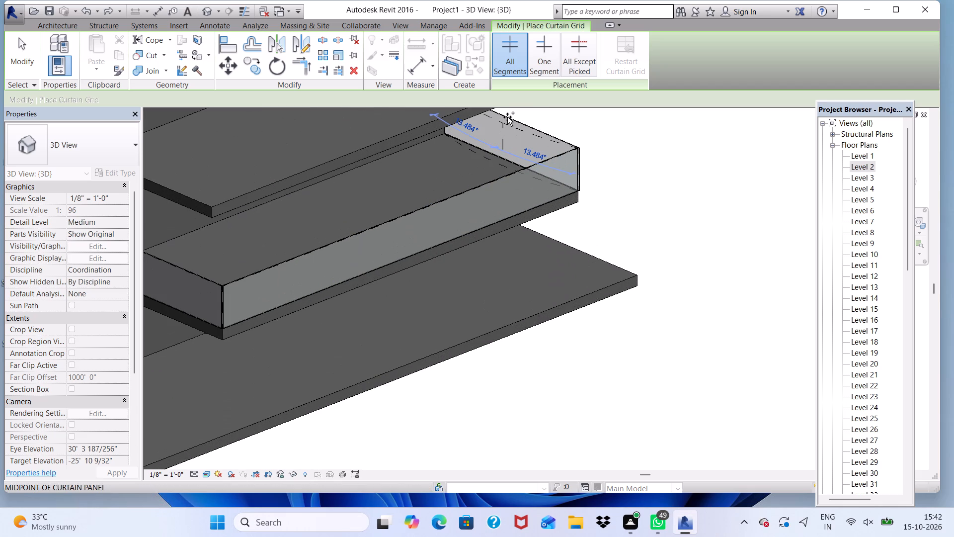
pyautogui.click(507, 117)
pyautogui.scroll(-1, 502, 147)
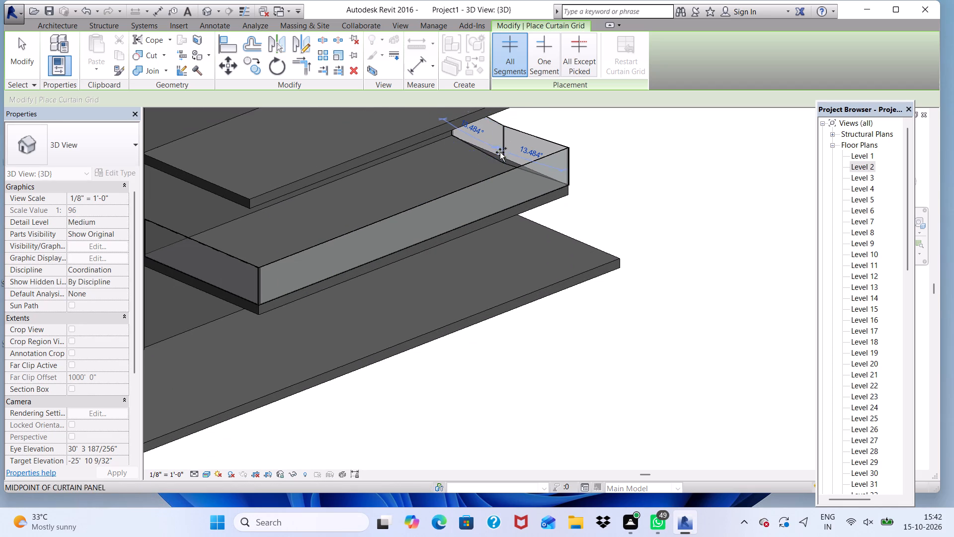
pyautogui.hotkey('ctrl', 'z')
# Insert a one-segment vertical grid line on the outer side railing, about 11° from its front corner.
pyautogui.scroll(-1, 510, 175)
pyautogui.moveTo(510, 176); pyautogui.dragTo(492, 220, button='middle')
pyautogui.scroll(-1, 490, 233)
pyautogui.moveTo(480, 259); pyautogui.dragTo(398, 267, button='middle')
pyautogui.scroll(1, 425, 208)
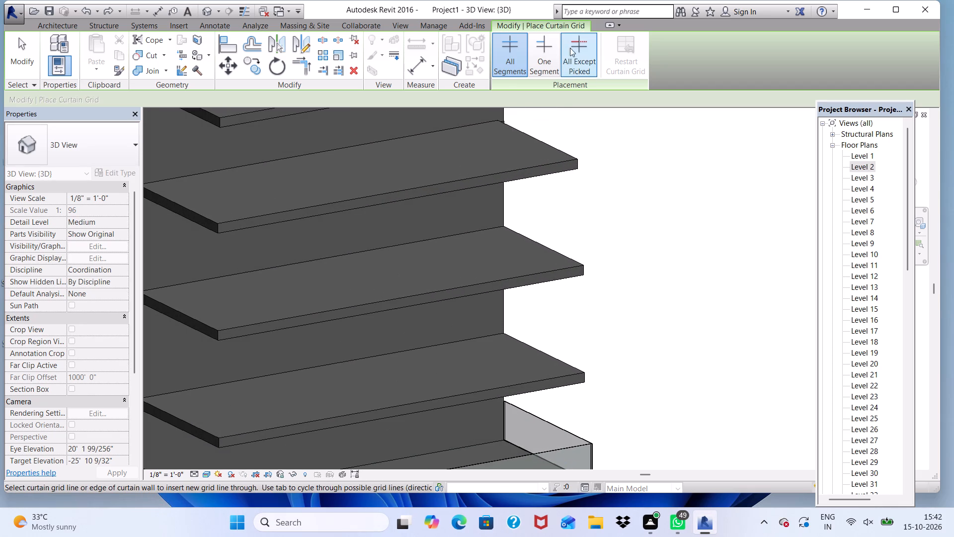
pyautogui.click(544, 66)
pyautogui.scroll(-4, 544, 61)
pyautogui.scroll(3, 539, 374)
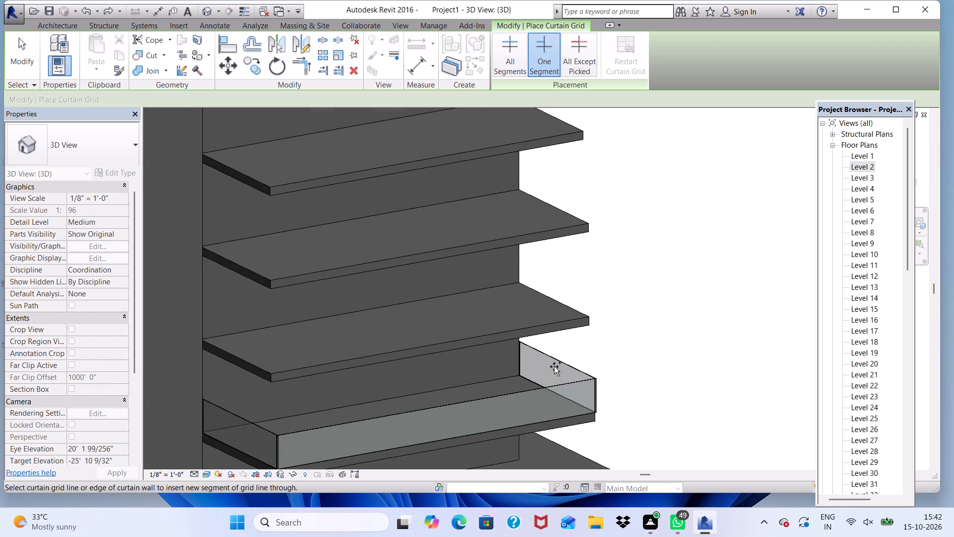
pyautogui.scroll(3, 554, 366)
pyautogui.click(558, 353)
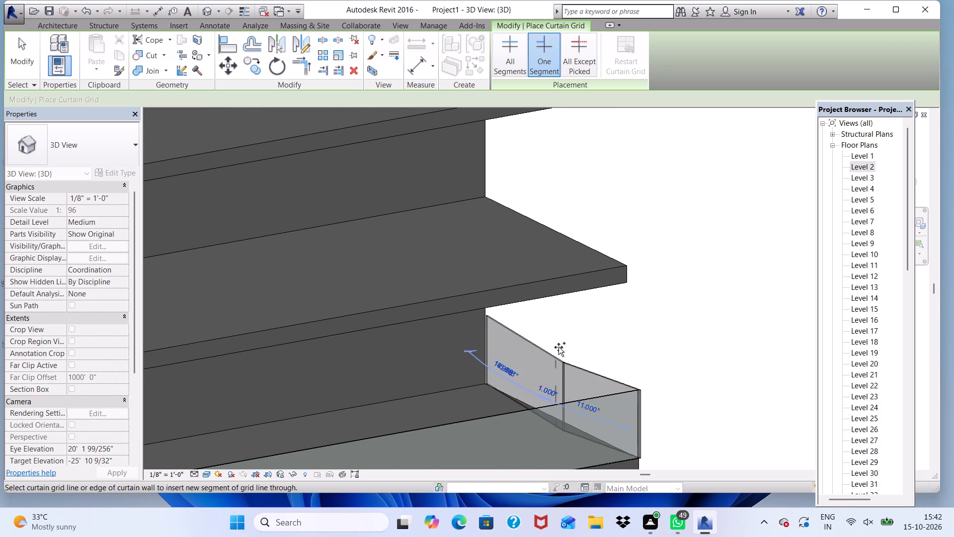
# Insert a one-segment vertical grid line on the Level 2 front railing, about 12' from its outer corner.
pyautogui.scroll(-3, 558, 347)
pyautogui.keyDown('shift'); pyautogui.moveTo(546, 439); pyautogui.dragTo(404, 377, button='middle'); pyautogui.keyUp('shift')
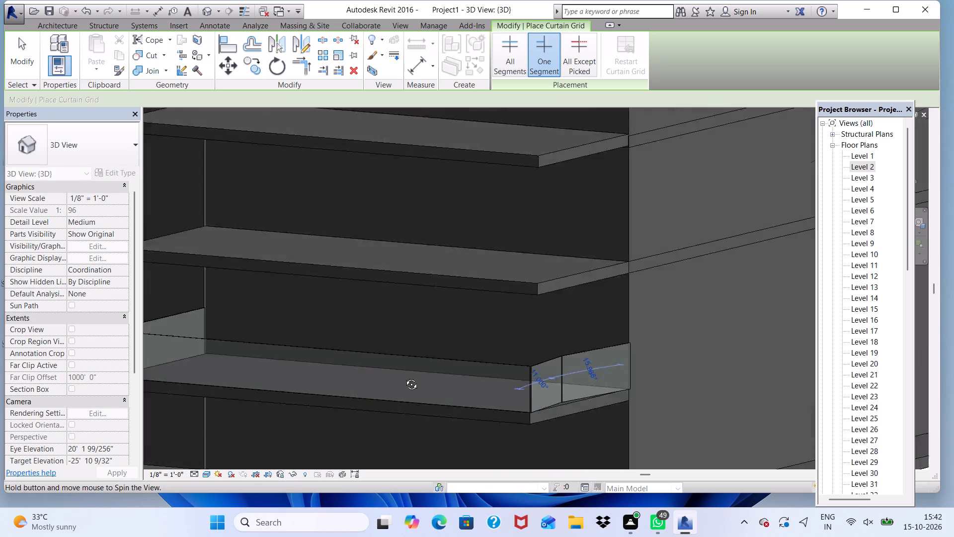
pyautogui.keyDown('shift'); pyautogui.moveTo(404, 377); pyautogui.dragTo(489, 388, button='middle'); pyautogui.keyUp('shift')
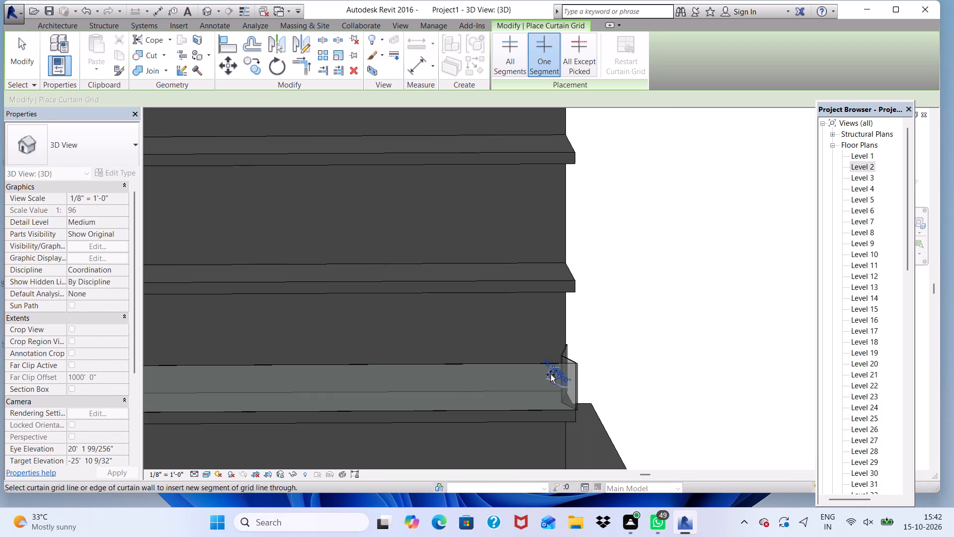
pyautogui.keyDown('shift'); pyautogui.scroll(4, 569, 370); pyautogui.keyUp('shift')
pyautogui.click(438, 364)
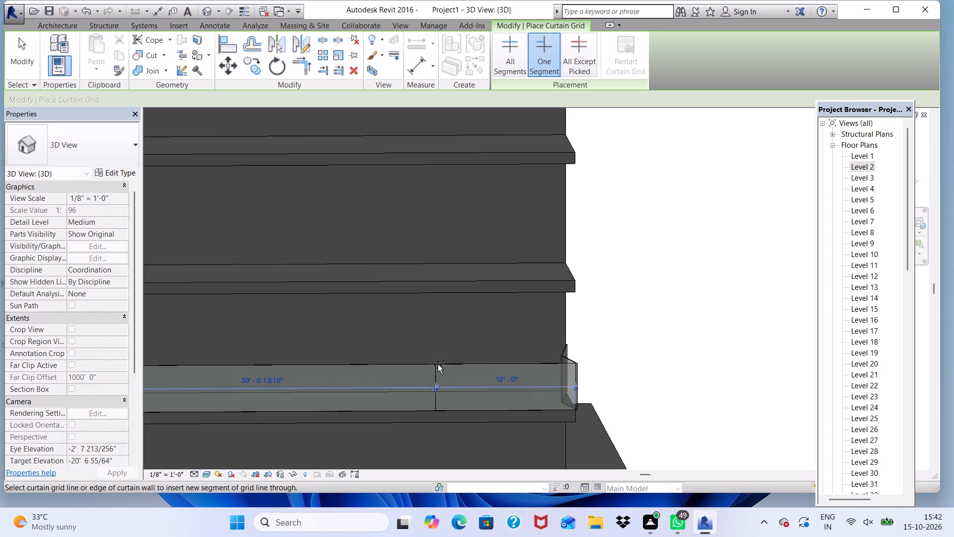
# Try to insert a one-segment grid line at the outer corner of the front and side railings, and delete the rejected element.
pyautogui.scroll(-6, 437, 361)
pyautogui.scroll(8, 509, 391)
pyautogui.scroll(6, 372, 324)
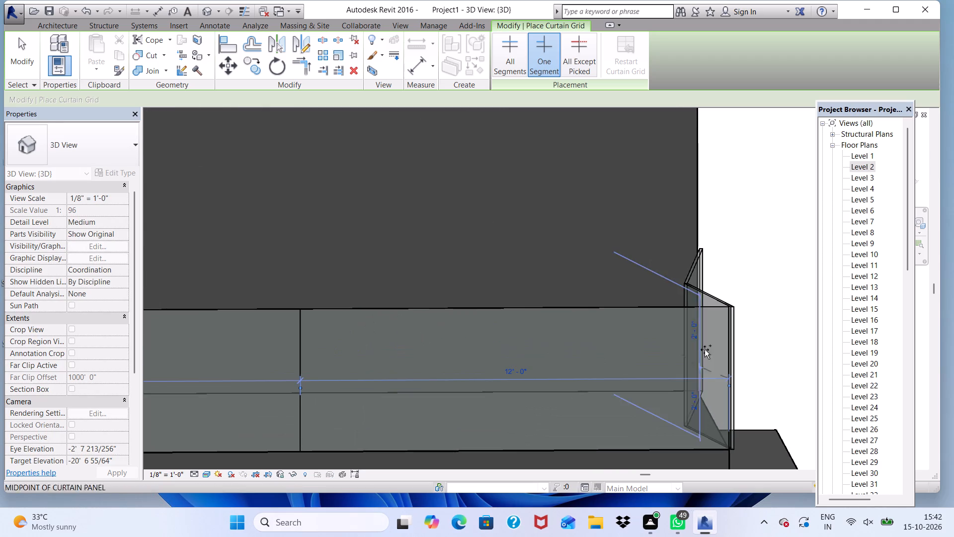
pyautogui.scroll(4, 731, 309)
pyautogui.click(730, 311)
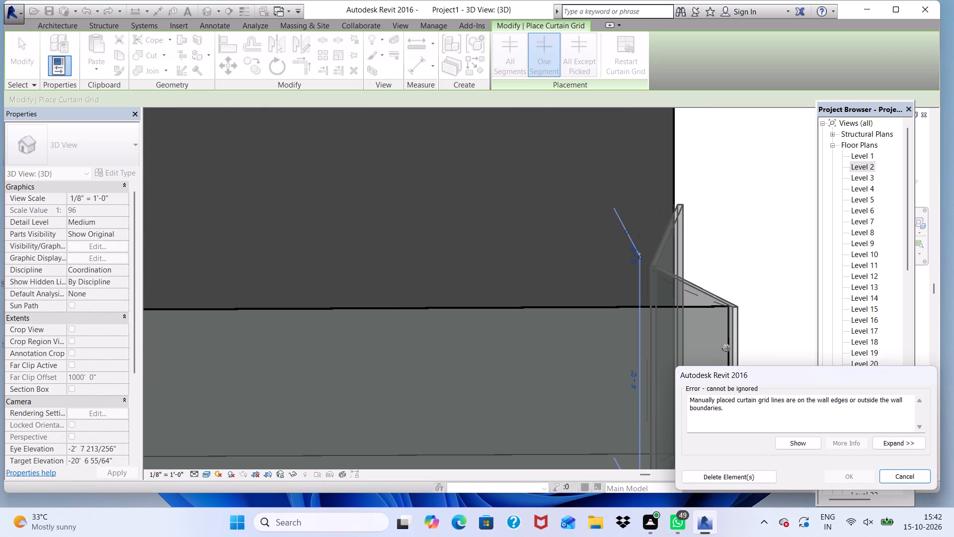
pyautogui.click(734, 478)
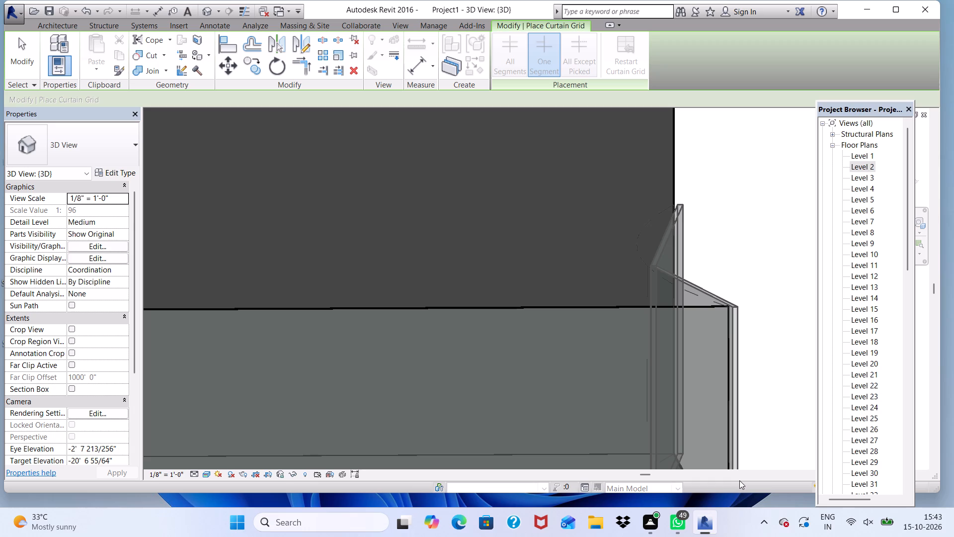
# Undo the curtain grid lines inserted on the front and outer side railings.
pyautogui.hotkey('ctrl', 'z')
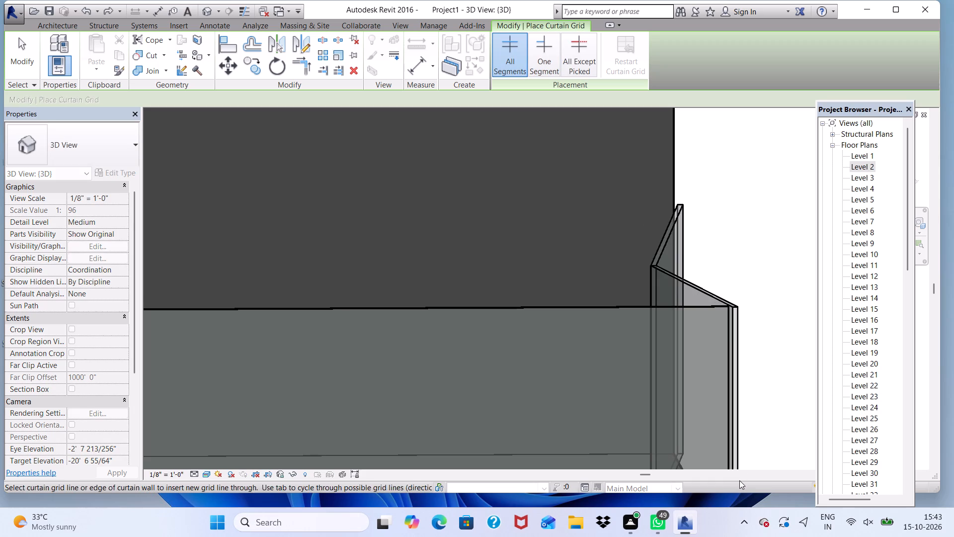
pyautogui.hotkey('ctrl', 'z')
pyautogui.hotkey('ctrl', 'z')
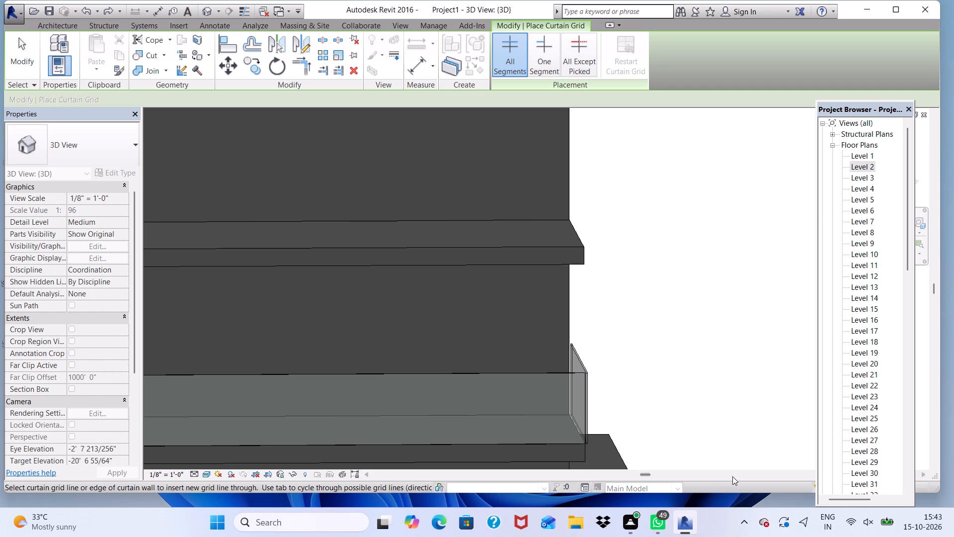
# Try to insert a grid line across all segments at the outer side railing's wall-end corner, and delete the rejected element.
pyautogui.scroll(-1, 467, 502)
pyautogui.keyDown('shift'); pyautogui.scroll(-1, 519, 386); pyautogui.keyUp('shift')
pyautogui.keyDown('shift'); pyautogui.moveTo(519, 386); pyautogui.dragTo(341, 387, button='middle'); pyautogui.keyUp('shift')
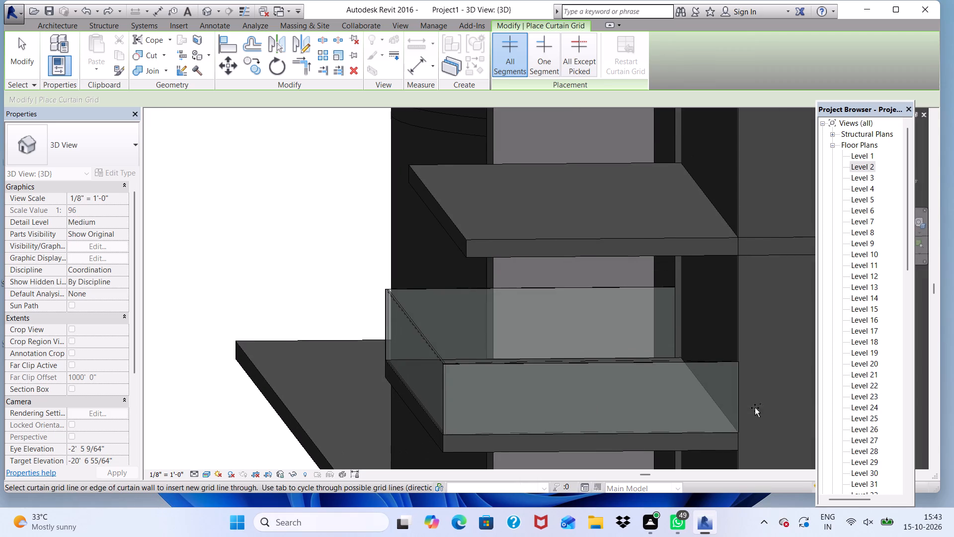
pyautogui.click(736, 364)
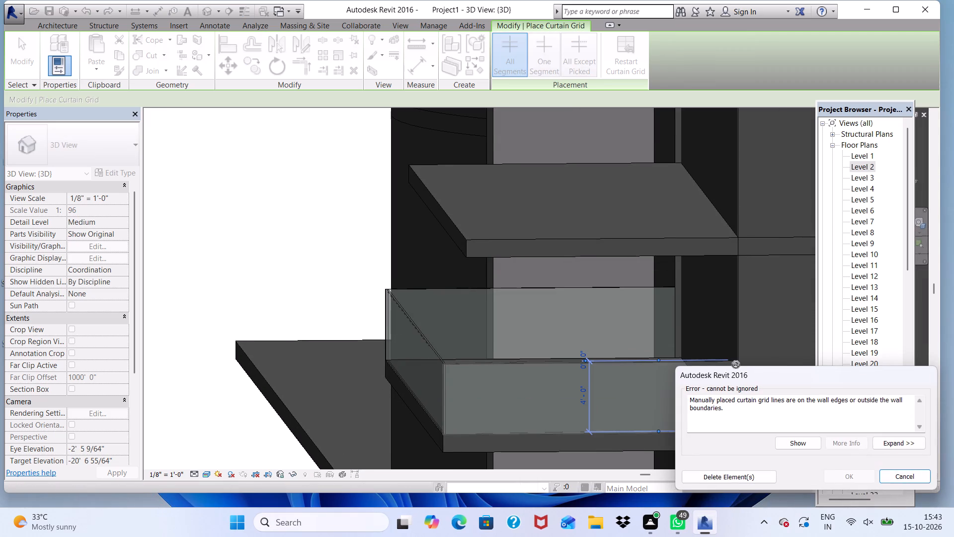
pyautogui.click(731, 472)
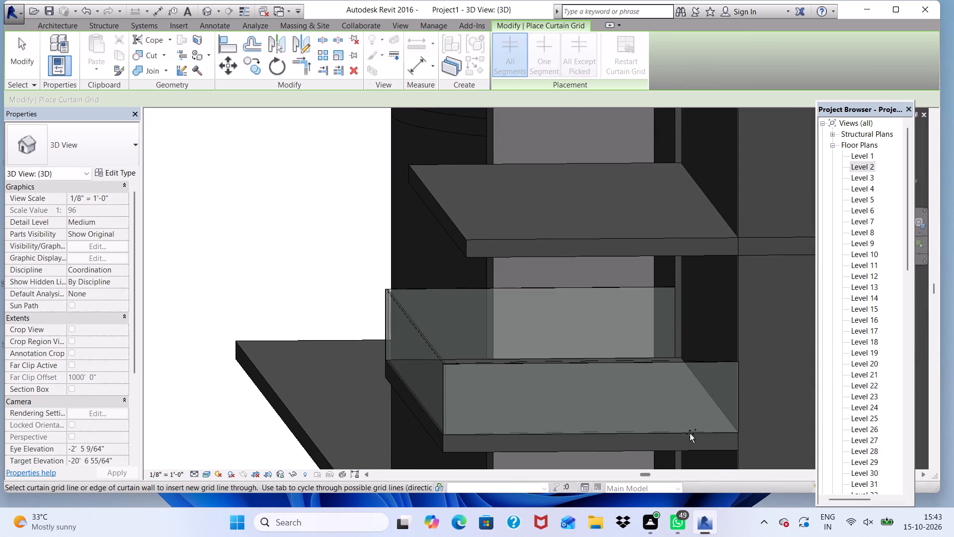
# Insert a vertical curtain grid line across all segments of the outer side railing, about 2° from its wall end.
pyautogui.click(720, 361)
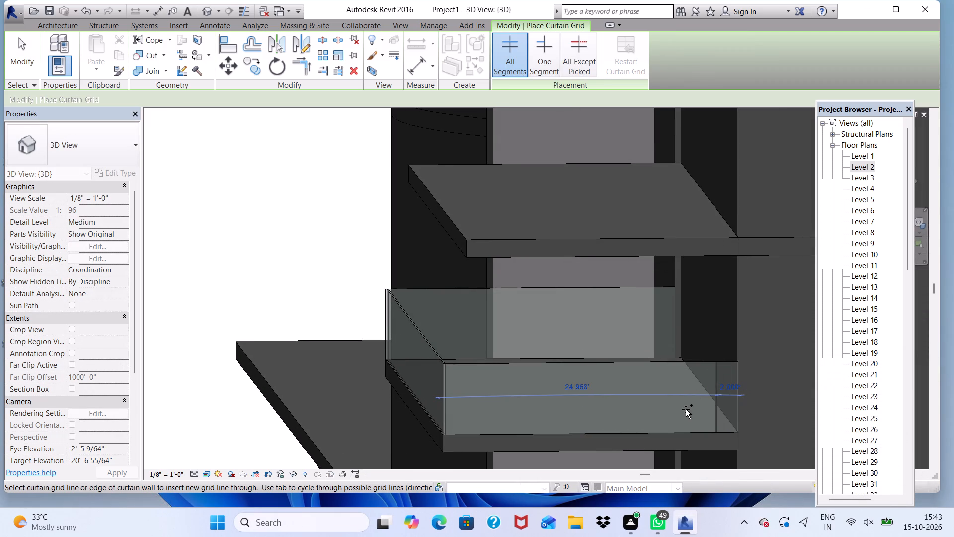
# Insert four vertical curtain grid lines across all segments of the outer side railing, spaced about 7°, 4°, 4.66° and 4.66° moving away from the wall.
pyautogui.scroll(5, 686, 410)
pyautogui.scroll(-5, 655, 385)
pyautogui.click(628, 353)
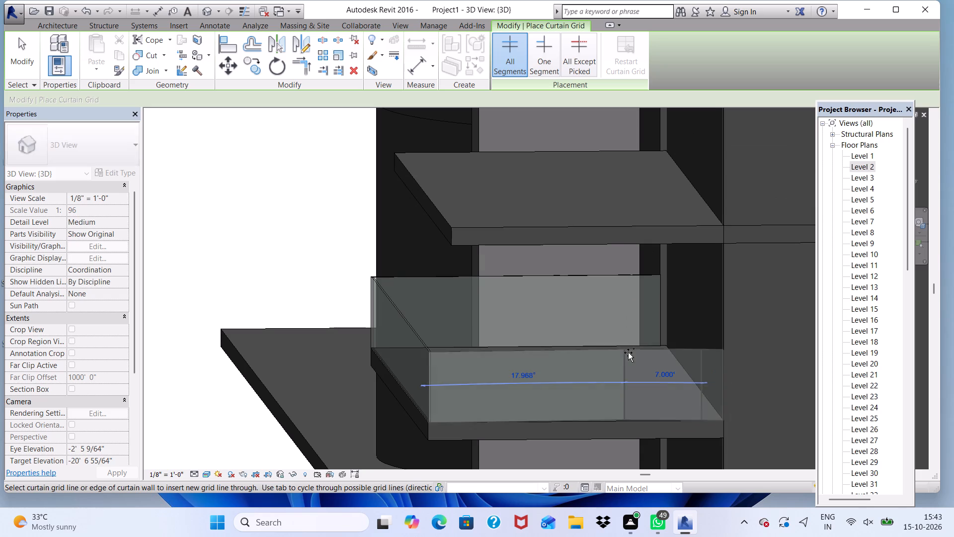
pyautogui.click(576, 351)
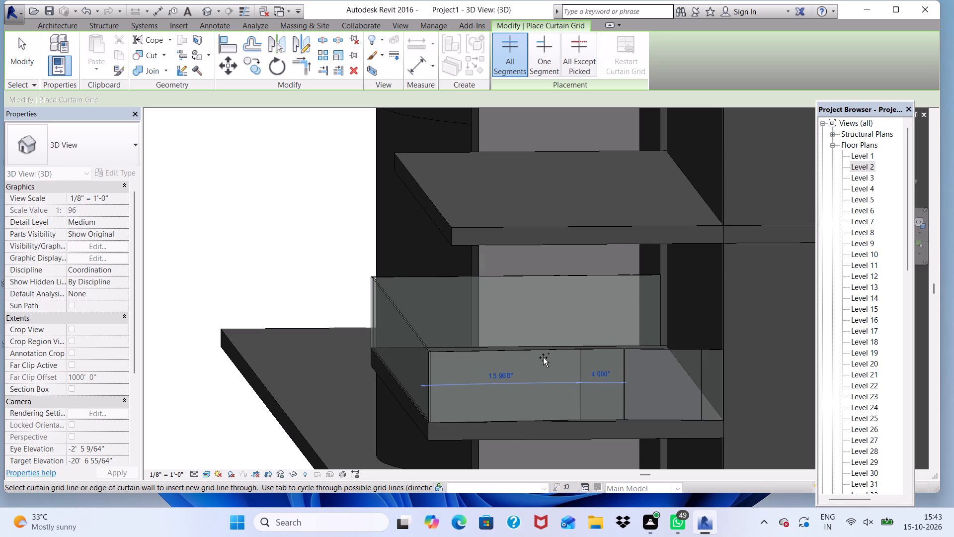
pyautogui.click(535, 353)
pyautogui.keyDown('shift'); pyautogui.moveTo(479, 393); pyautogui.dragTo(491, 406, button='middle'); pyautogui.keyUp('shift')
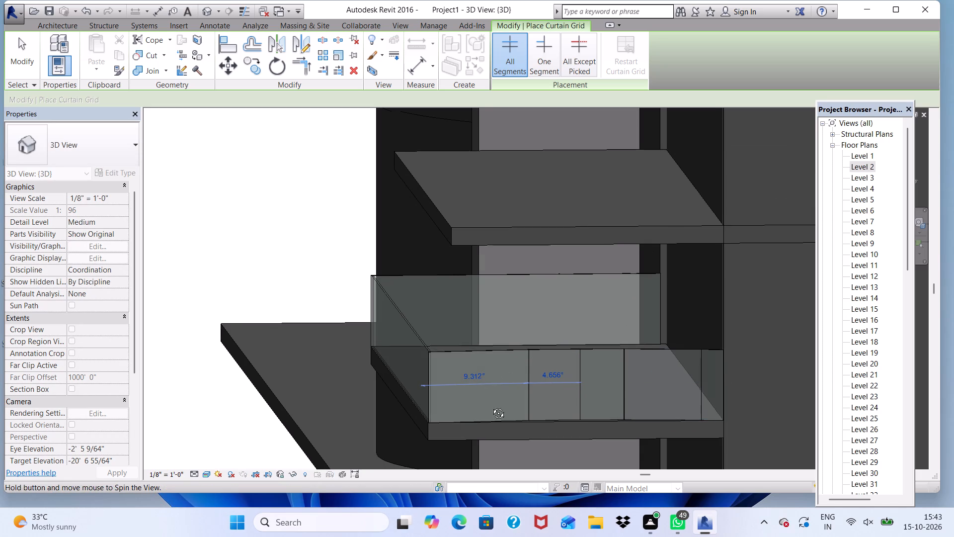
pyautogui.keyDown('shift'); pyautogui.moveTo(491, 406); pyautogui.dragTo(589, 377, button='middle'); pyautogui.keyUp('shift')
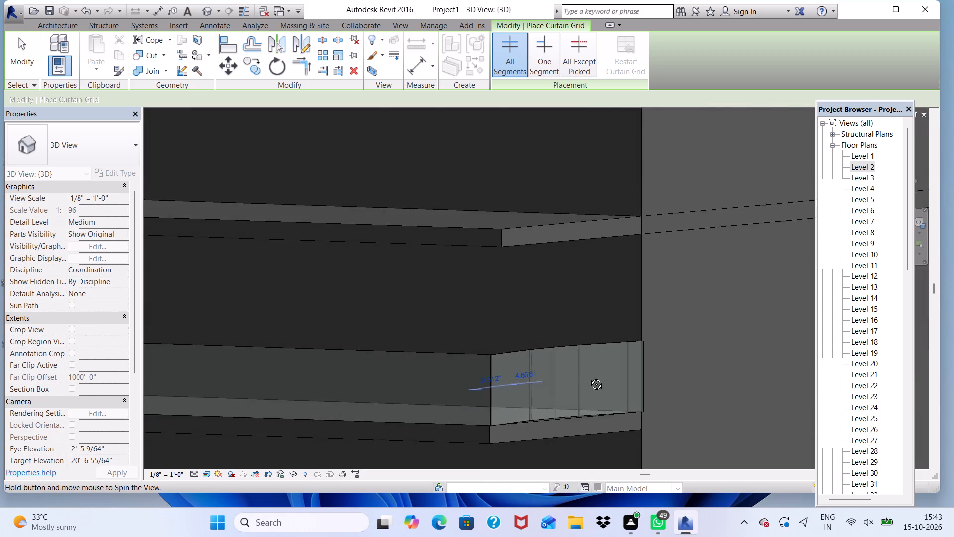
pyautogui.keyDown('shift'); pyautogui.moveTo(589, 377); pyautogui.dragTo(586, 370, button='middle'); pyautogui.keyUp('shift')
pyautogui.keyDown('shift'); pyautogui.moveTo(521, 385); pyautogui.dragTo(438, 423, button='middle'); pyautogui.keyUp('shift')
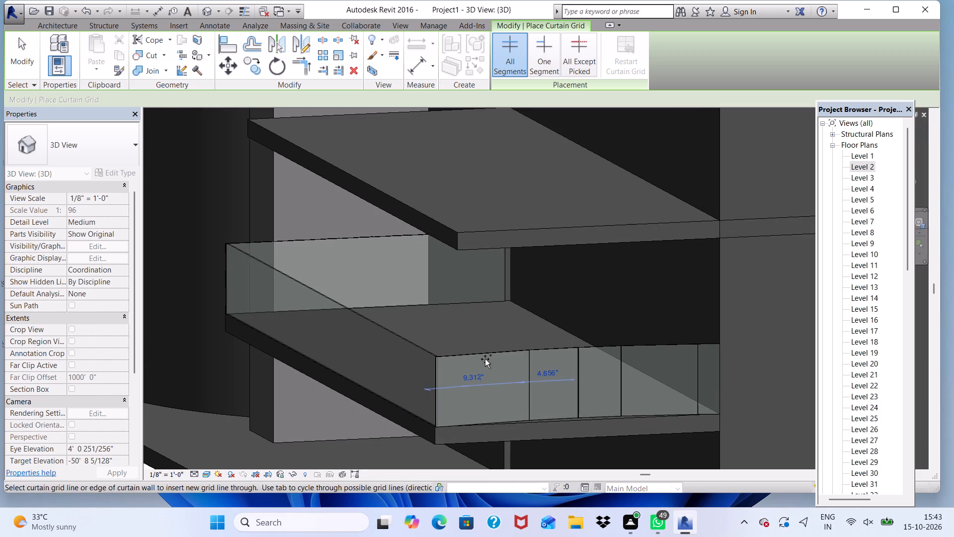
pyautogui.keyDown('shift'); pyautogui.click(487, 354); pyautogui.keyUp('shift')
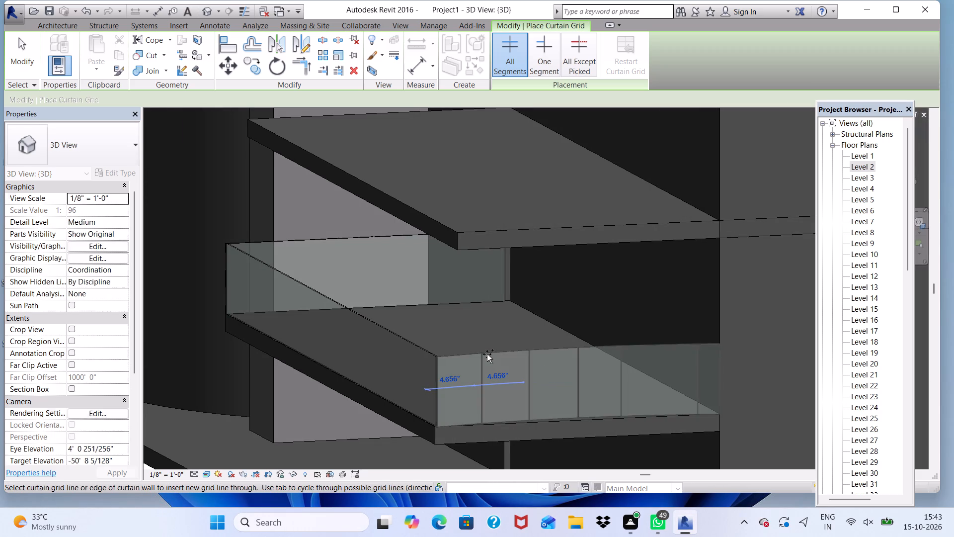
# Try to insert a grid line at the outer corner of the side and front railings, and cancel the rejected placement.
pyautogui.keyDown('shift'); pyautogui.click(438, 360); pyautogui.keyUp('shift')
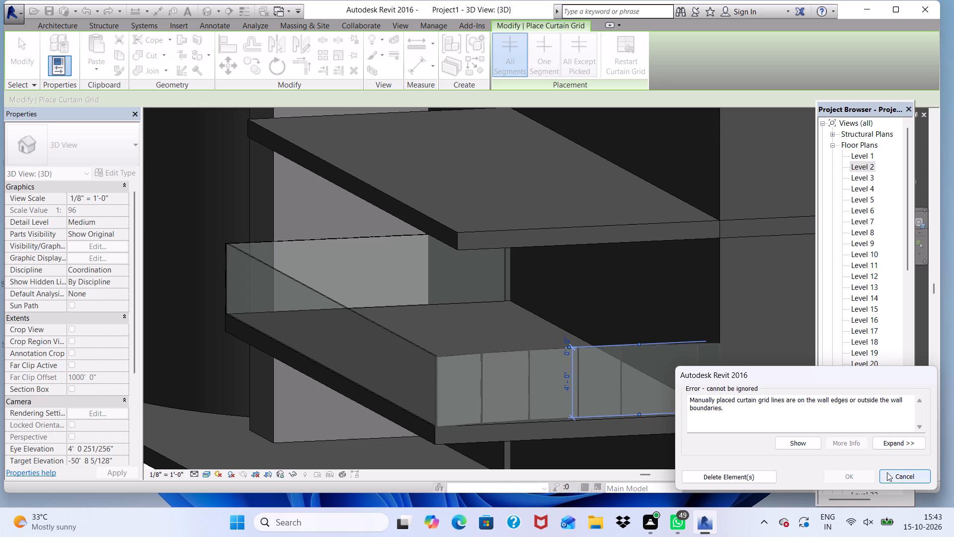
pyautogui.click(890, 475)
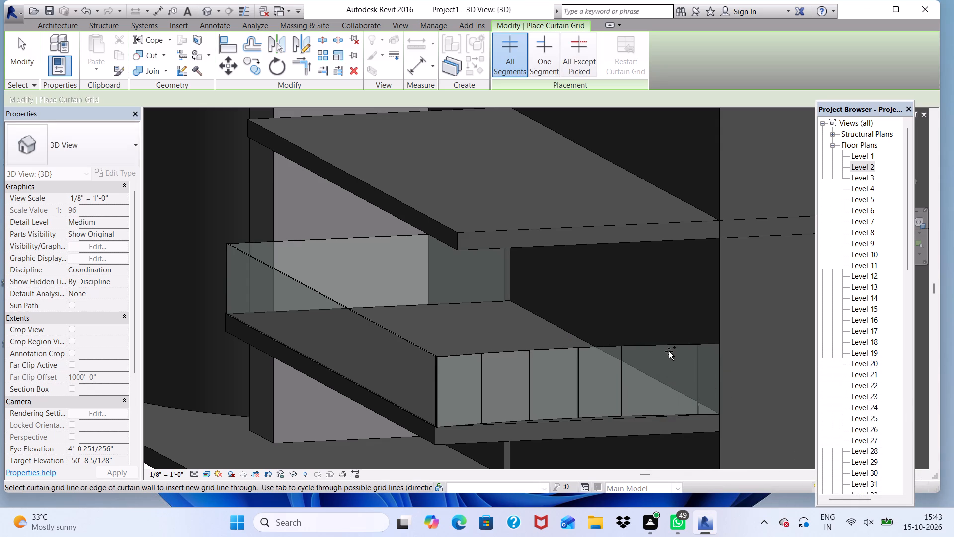
# Insert a vertical curtain grid line midway across the 7° panel near the wall end of the outer side railing.
pyautogui.click(668, 347)
pyautogui.scroll(-4, 657, 361)
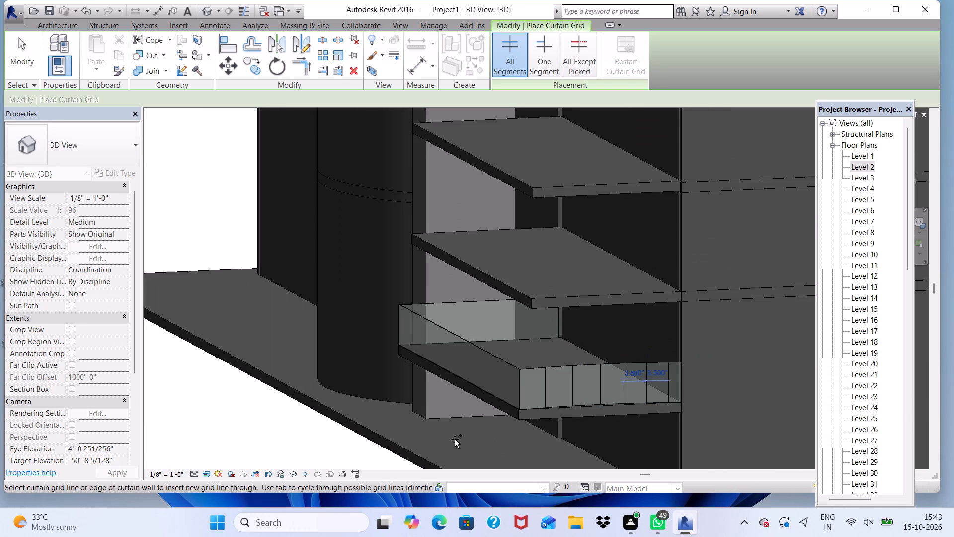
pyautogui.scroll(-1, 461, 426)
pyautogui.moveTo(461, 426); pyautogui.dragTo(704, 418, button='middle')
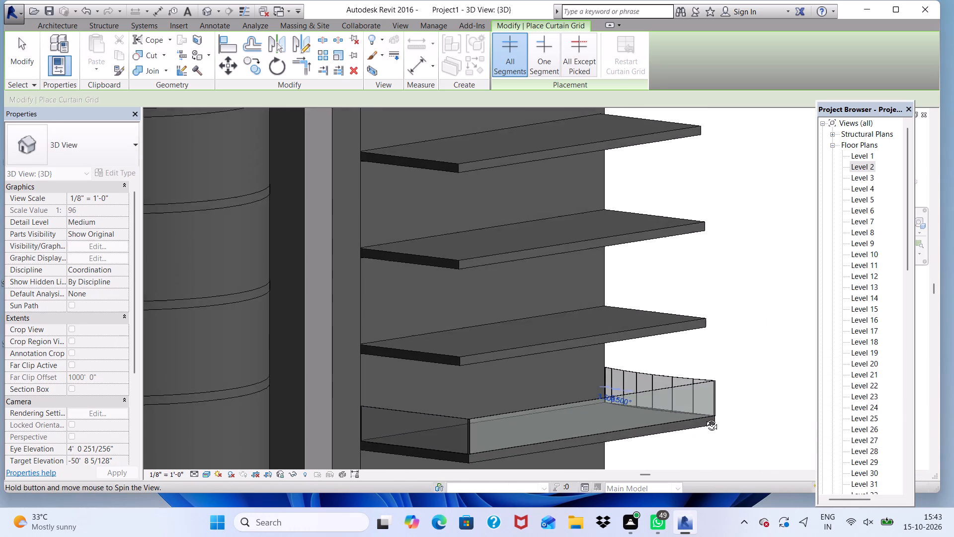
pyautogui.moveTo(704, 418); pyautogui.dragTo(600, 405, button='middle')
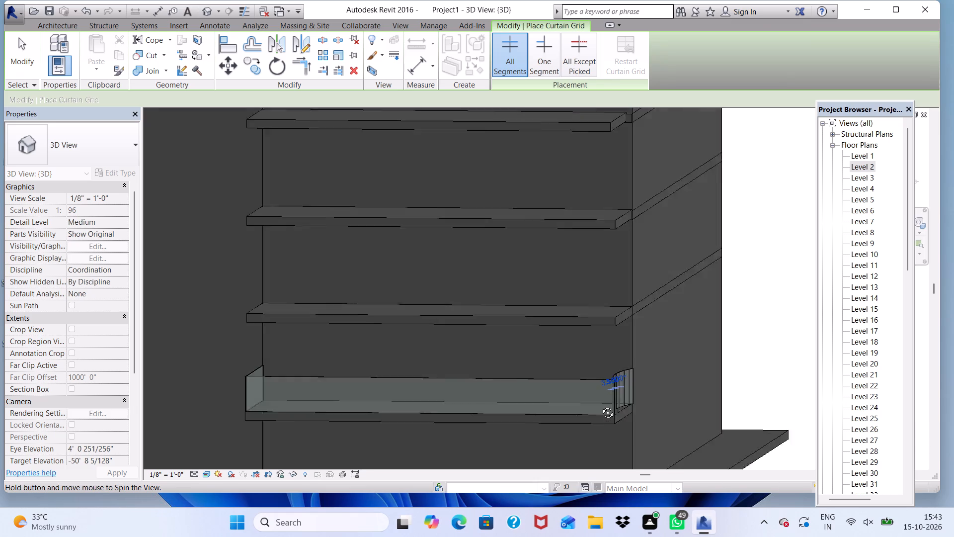
pyautogui.moveTo(600, 405); pyautogui.dragTo(566, 470, button='middle')
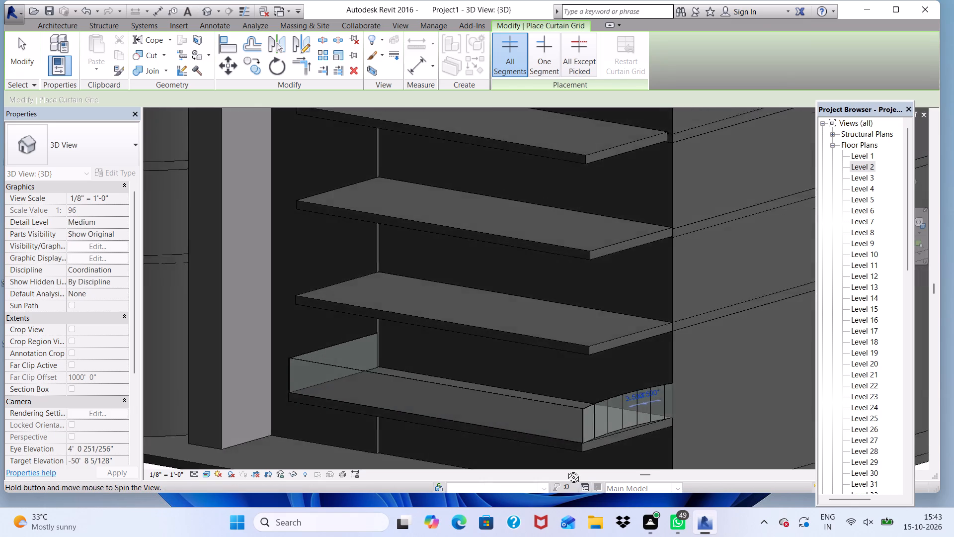
pyautogui.moveTo(566, 470); pyautogui.dragTo(696, 434, button='middle')
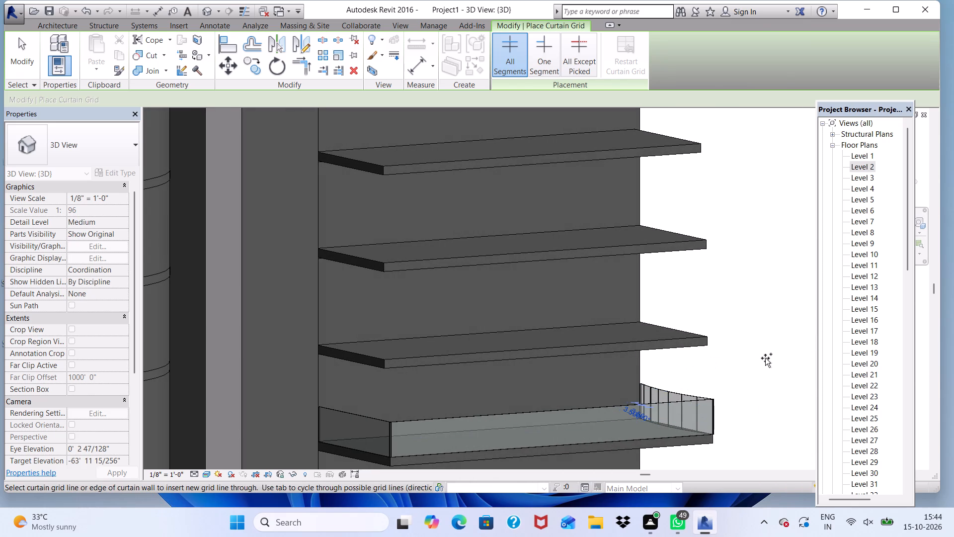
pyautogui.press('Escape')
pyautogui.press('Escape')
# Examine the tower's front facade and the upper projecting slabs beside the curved bay.
pyautogui.scroll(2, 739, 374)
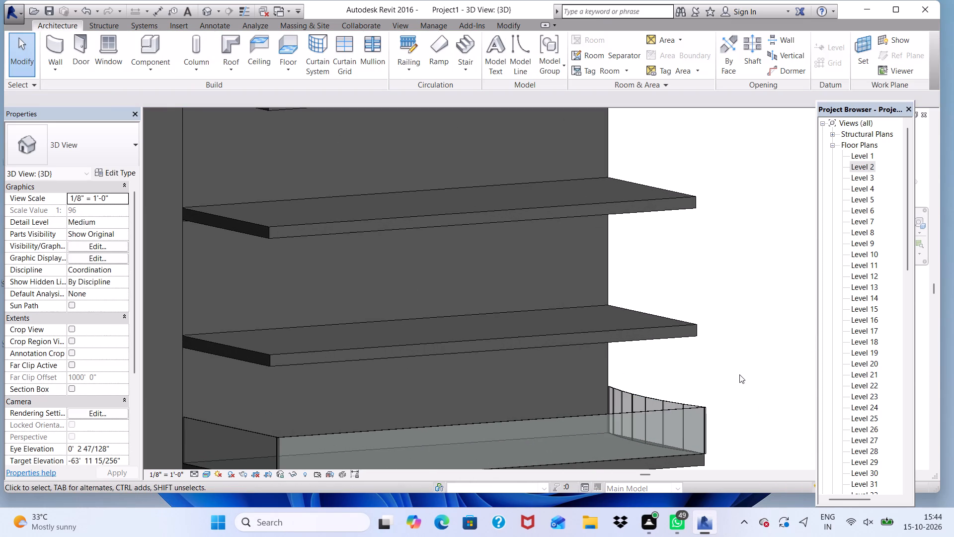
pyautogui.scroll(-8, 719, 366)
pyautogui.scroll(1, 718, 401)
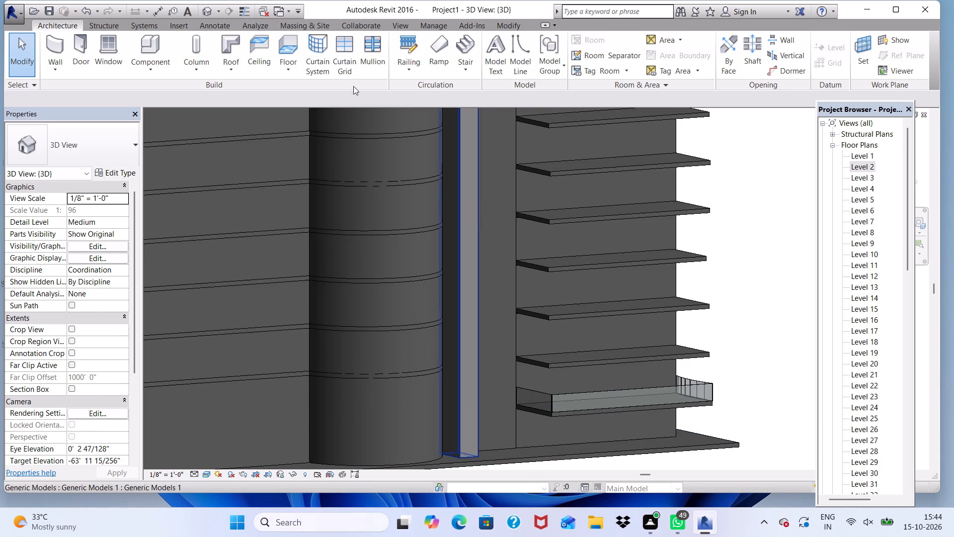
pyautogui.scroll(-9, 334, 112)
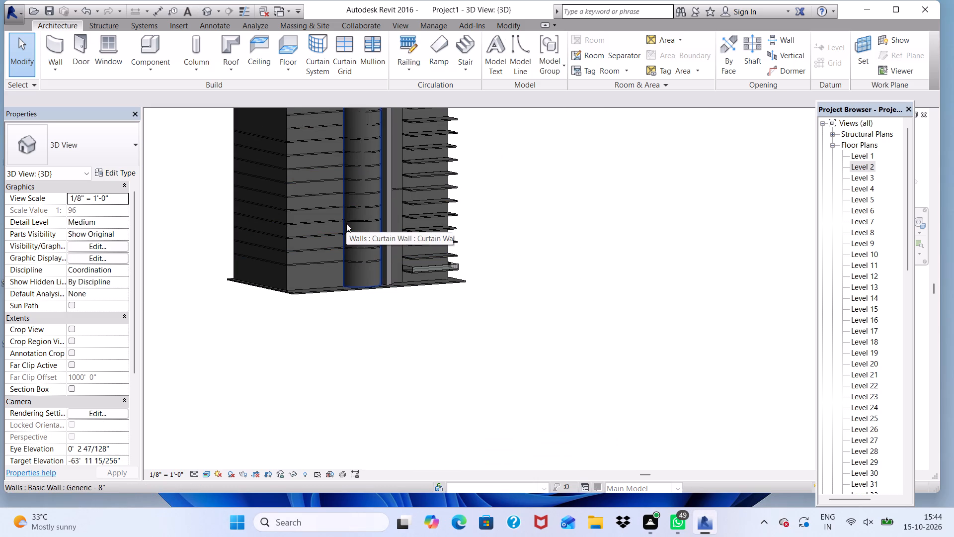
pyautogui.scroll(-5, 346, 223)
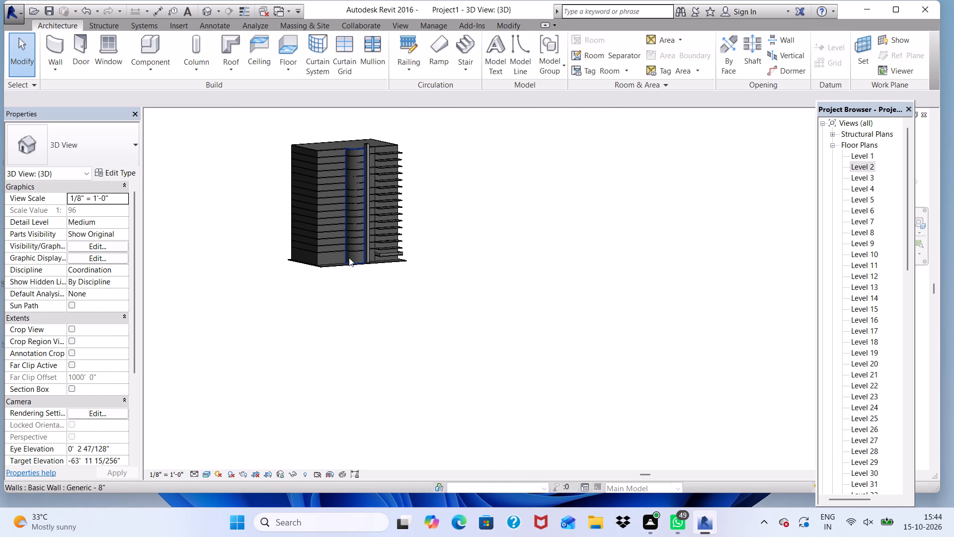
pyautogui.scroll(5, 356, 135)
pyautogui.scroll(6, 396, 150)
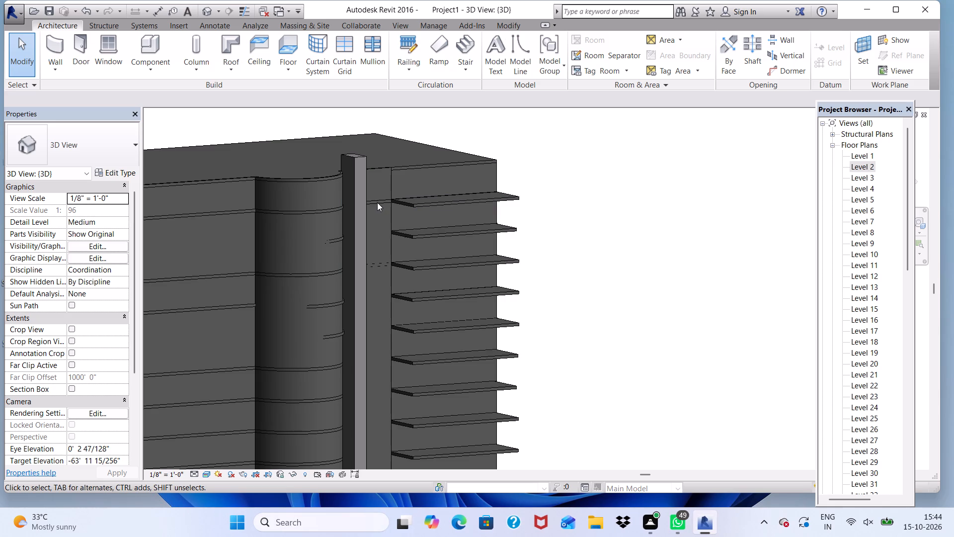
pyautogui.scroll(-1, 377, 202)
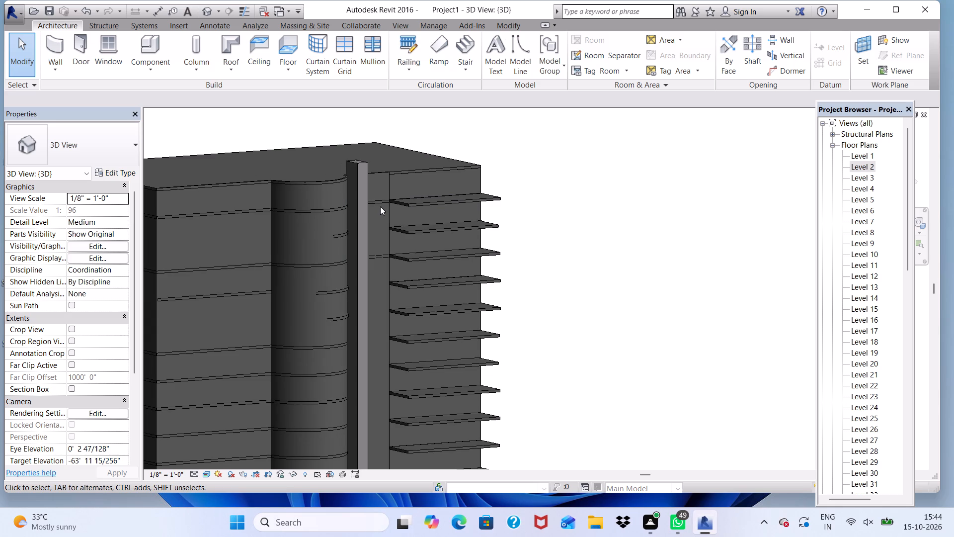
pyautogui.scroll(1, 401, 226)
pyautogui.scroll(-4, 404, 230)
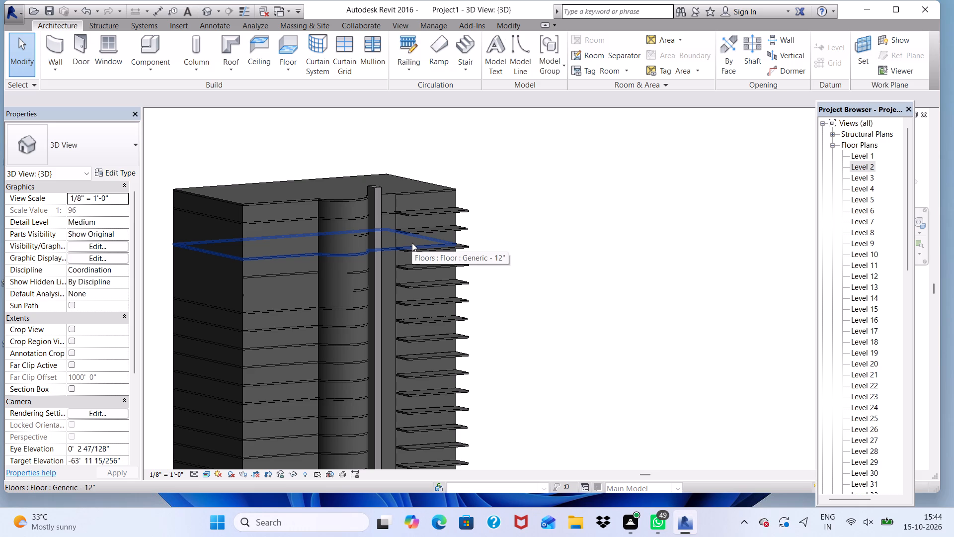
pyautogui.scroll(5, 409, 230)
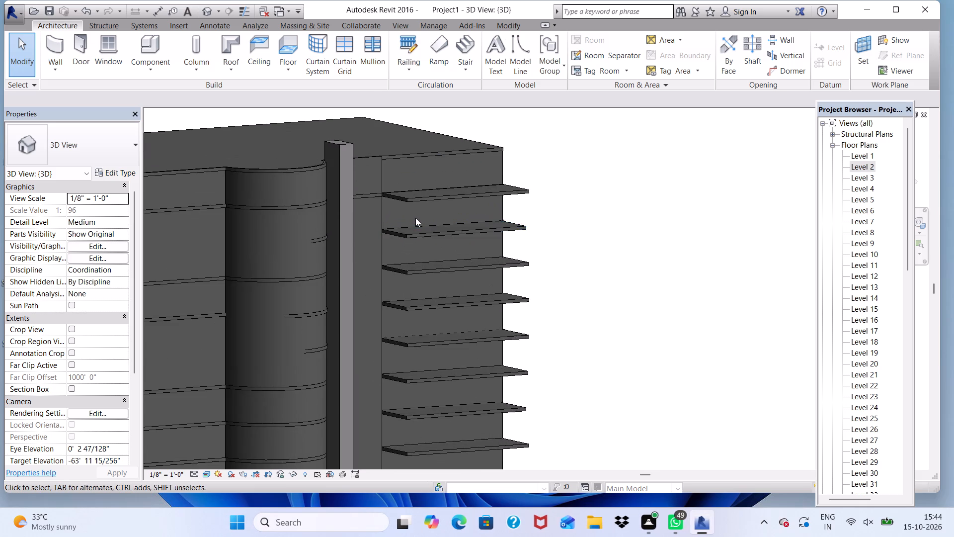
pyautogui.scroll(5, 423, 215)
pyautogui.click(423, 215)
pyautogui.click(423, 215)
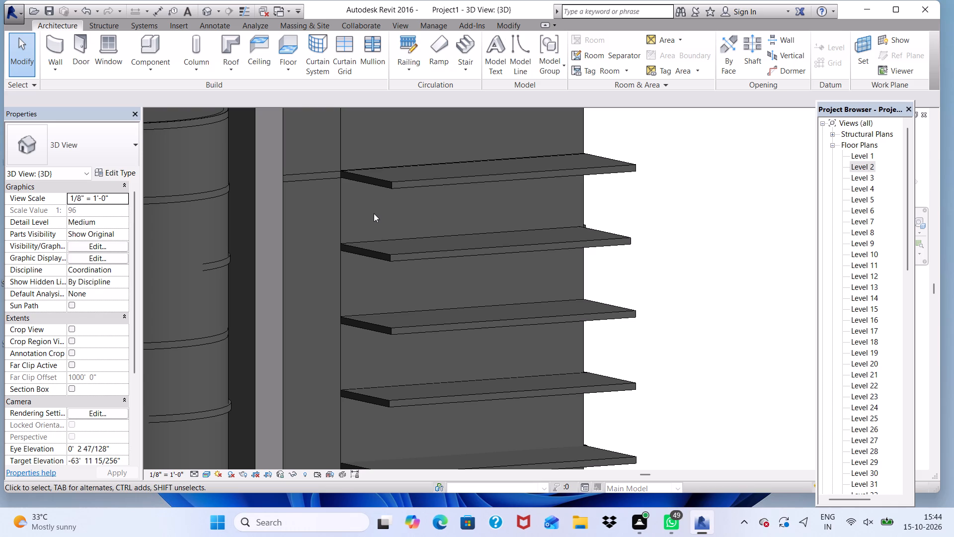
pyautogui.scroll(-10, 391, 236)
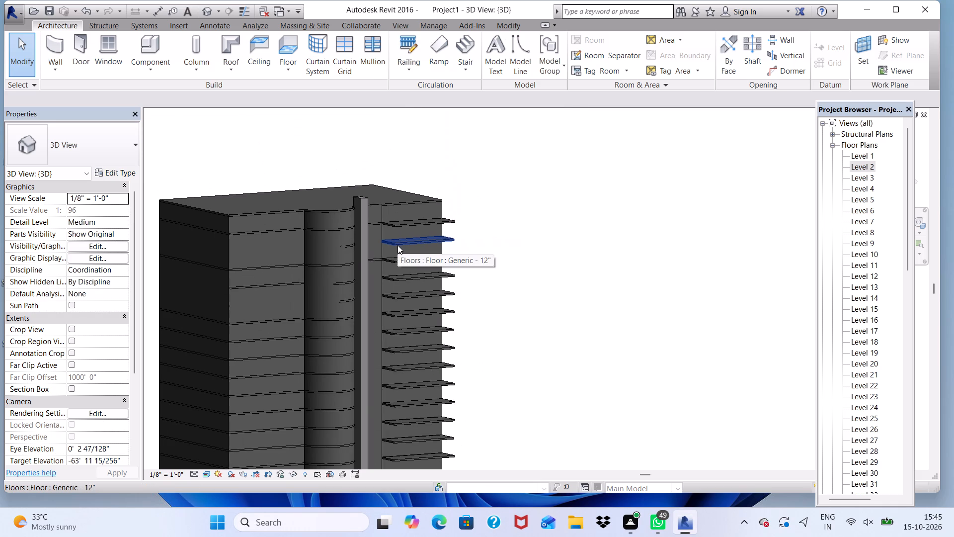
pyautogui.scroll(1, 397, 245)
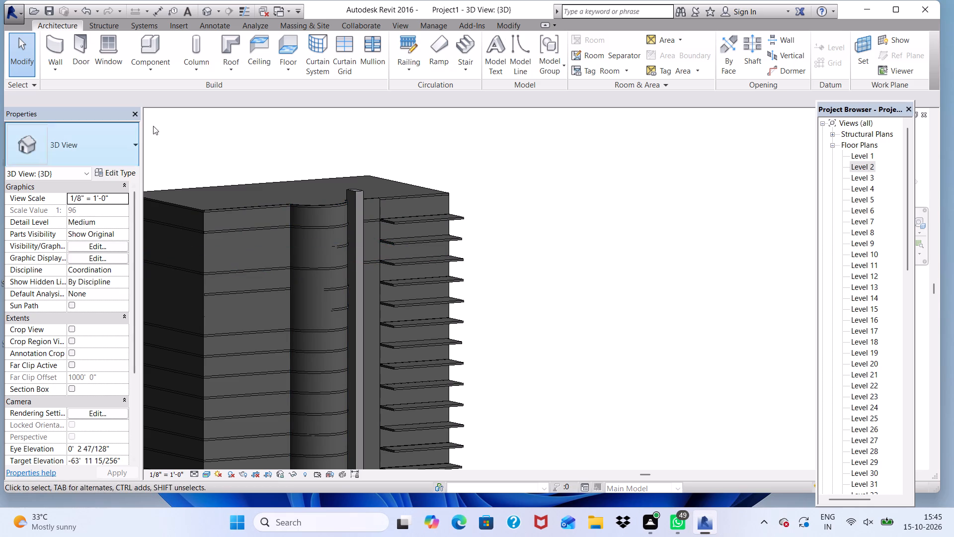
# Load the Awning with Trim window family from the US Imperial Windows library for window placement.
pyautogui.click(111, 64)
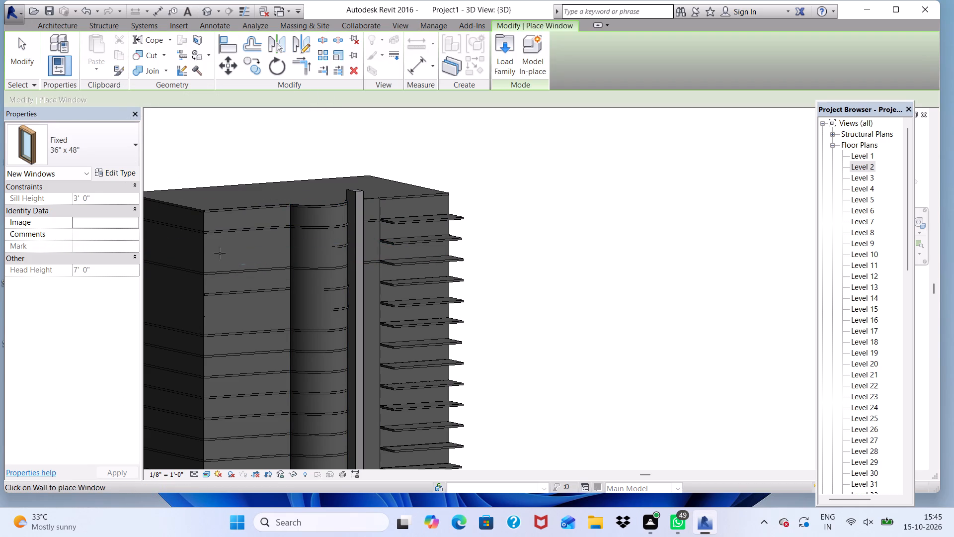
pyautogui.scroll(3, 365, 196)
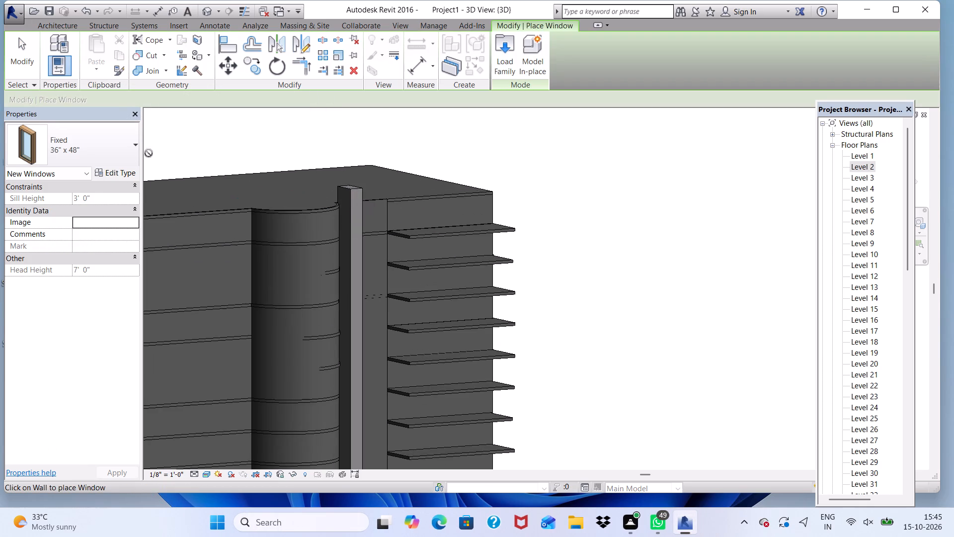
pyautogui.click(495, 35)
pyautogui.scroll(-8, 373, 173)
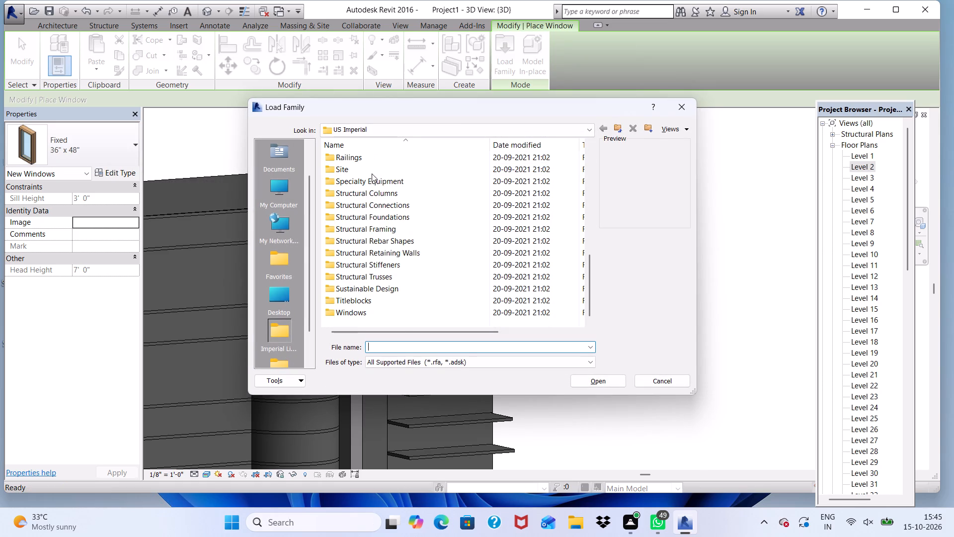
pyautogui.scroll(-6, 372, 174)
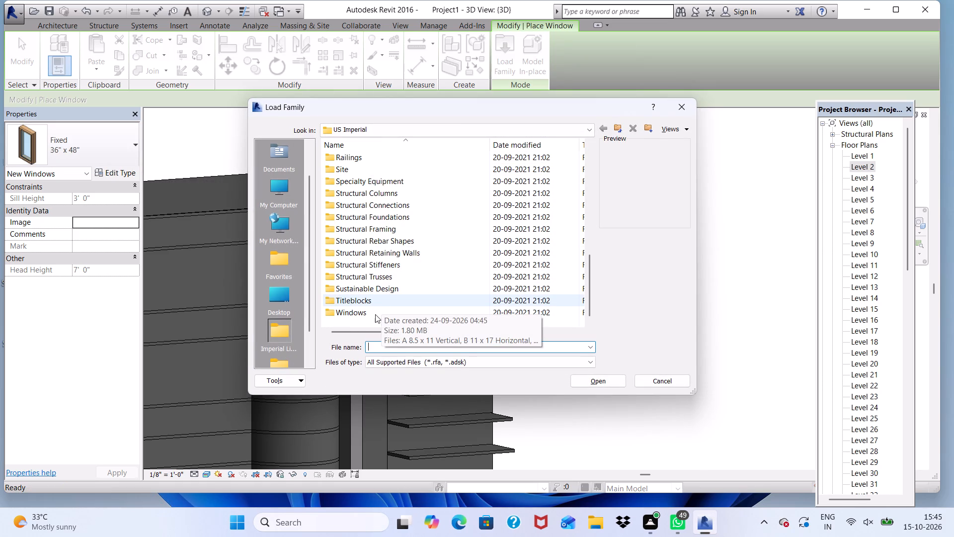
pyautogui.click(367, 316)
pyautogui.click(366, 316)
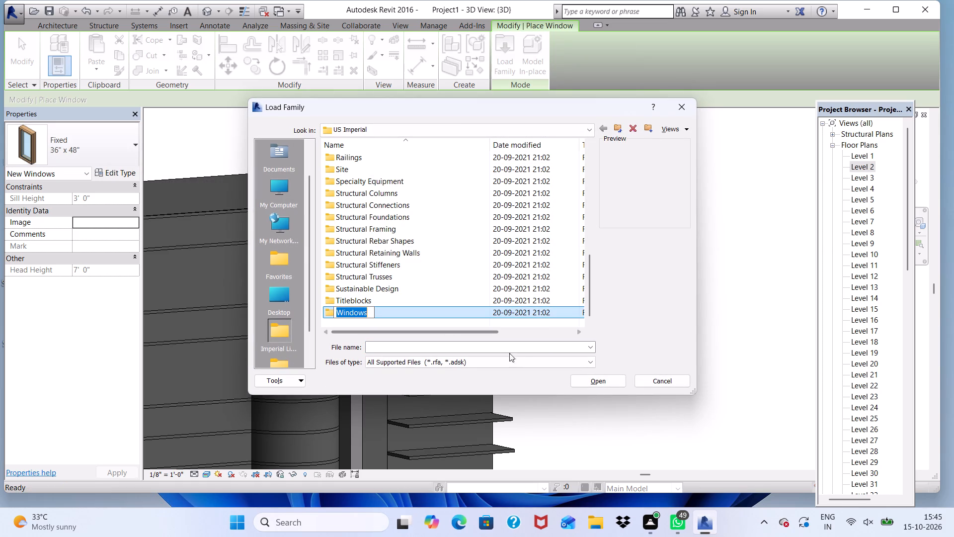
pyautogui.click(601, 381)
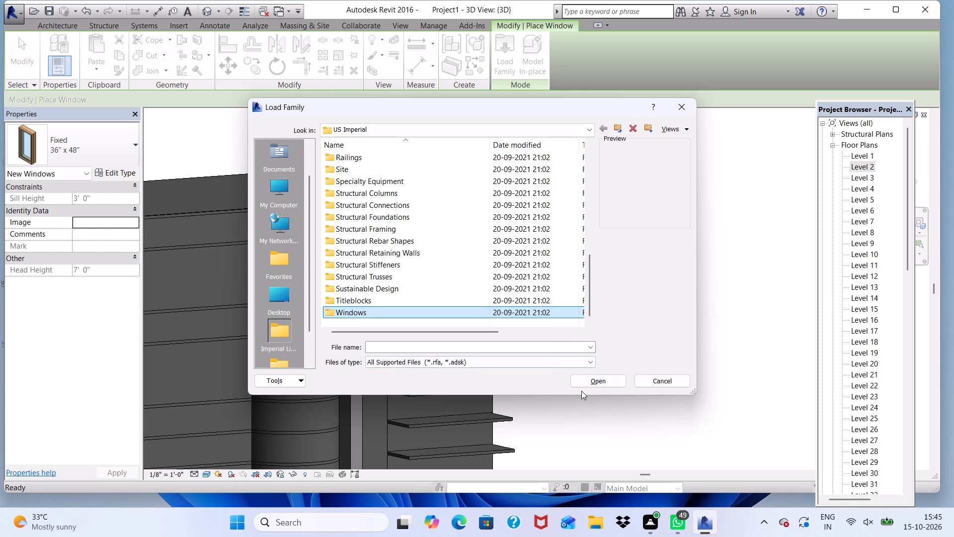
pyautogui.click(584, 376)
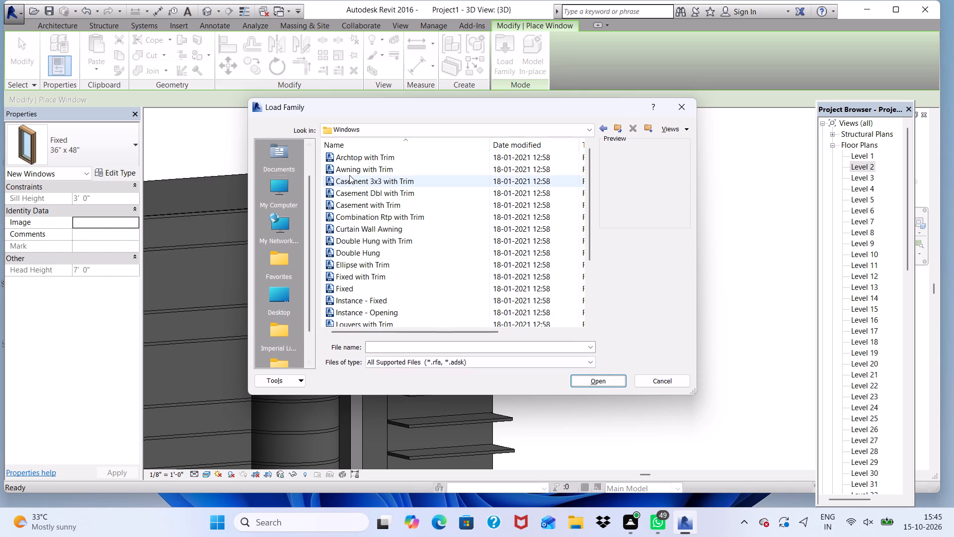
pyautogui.doubleClick(350, 170)
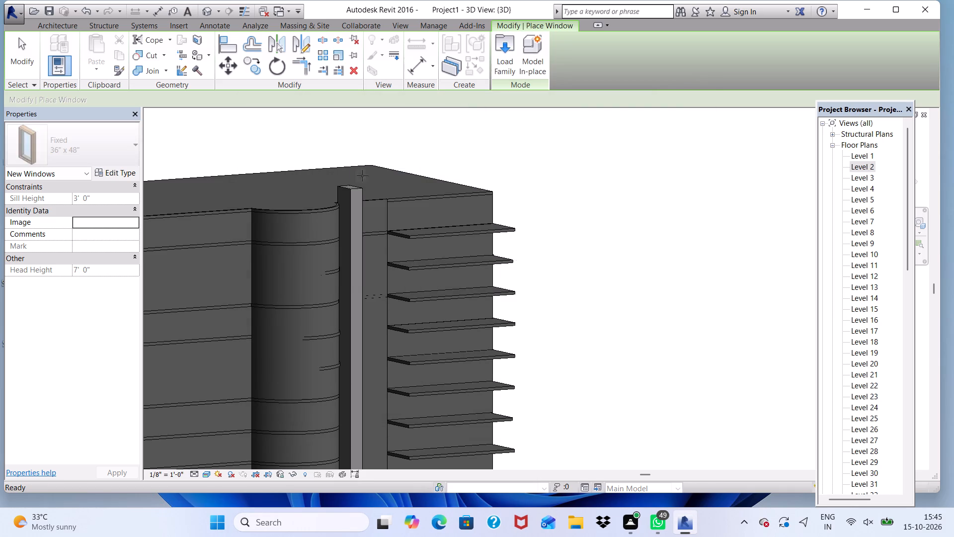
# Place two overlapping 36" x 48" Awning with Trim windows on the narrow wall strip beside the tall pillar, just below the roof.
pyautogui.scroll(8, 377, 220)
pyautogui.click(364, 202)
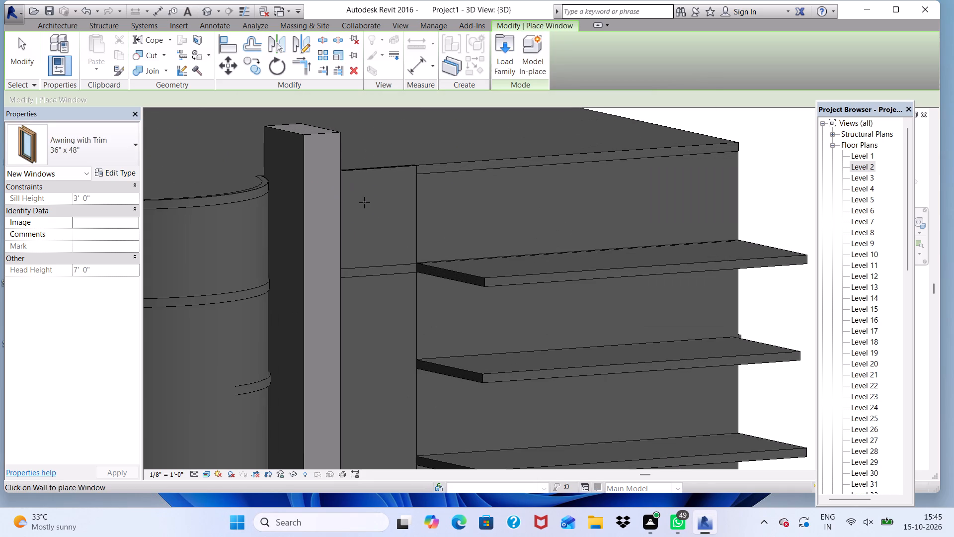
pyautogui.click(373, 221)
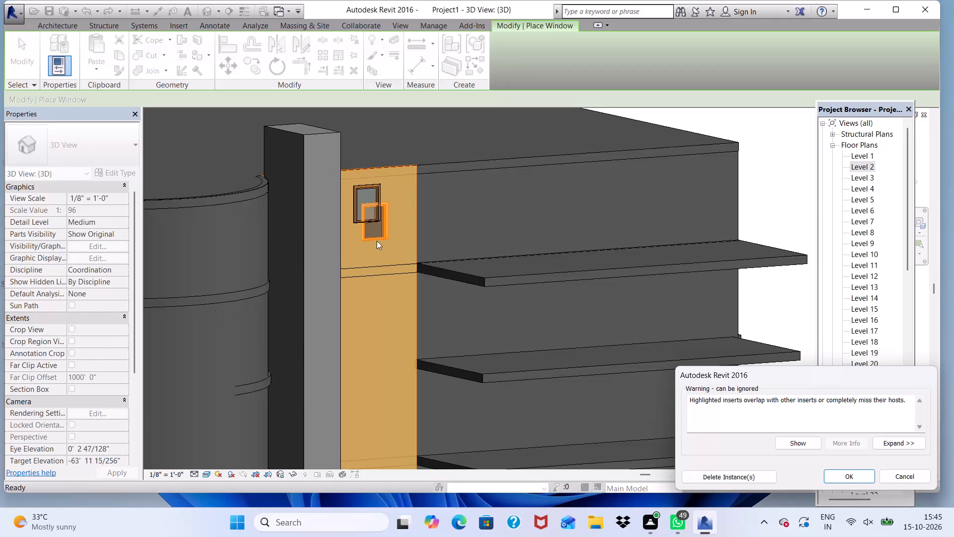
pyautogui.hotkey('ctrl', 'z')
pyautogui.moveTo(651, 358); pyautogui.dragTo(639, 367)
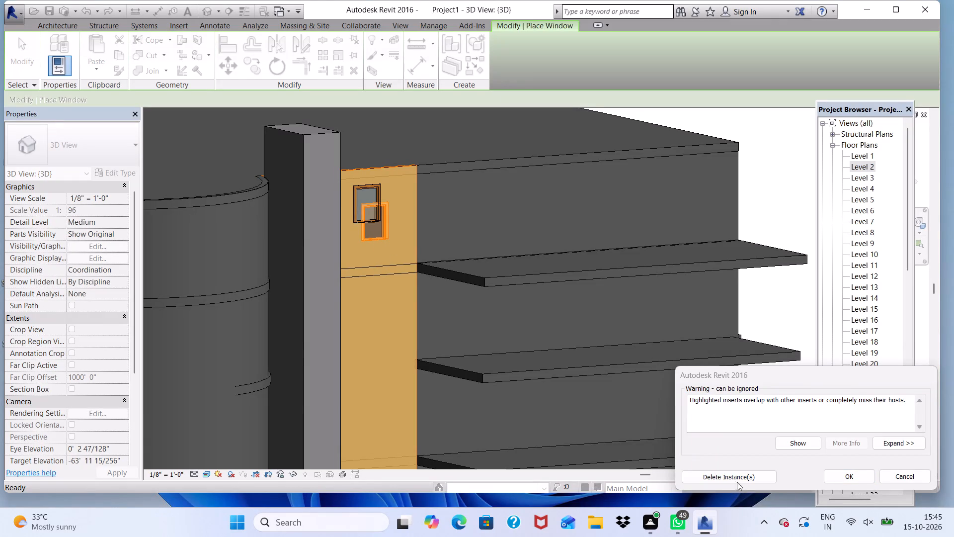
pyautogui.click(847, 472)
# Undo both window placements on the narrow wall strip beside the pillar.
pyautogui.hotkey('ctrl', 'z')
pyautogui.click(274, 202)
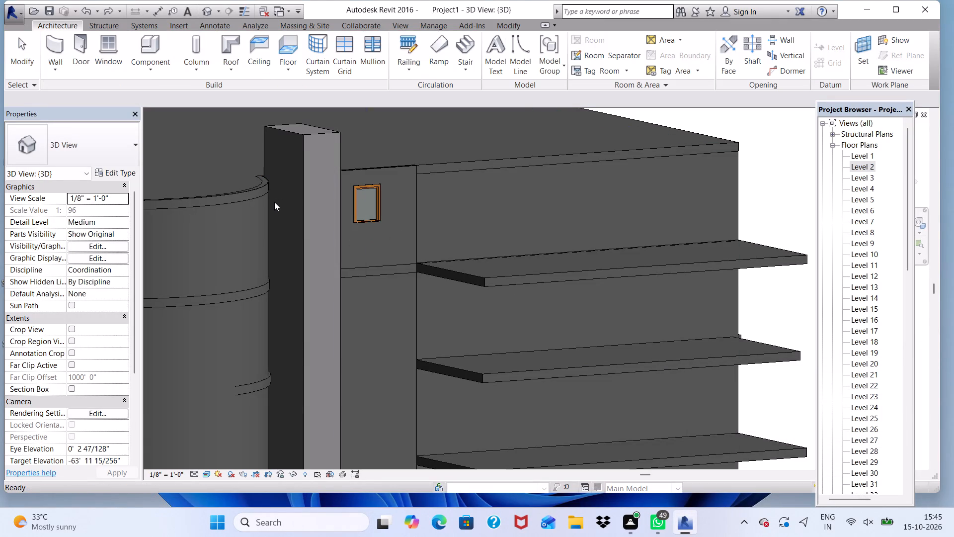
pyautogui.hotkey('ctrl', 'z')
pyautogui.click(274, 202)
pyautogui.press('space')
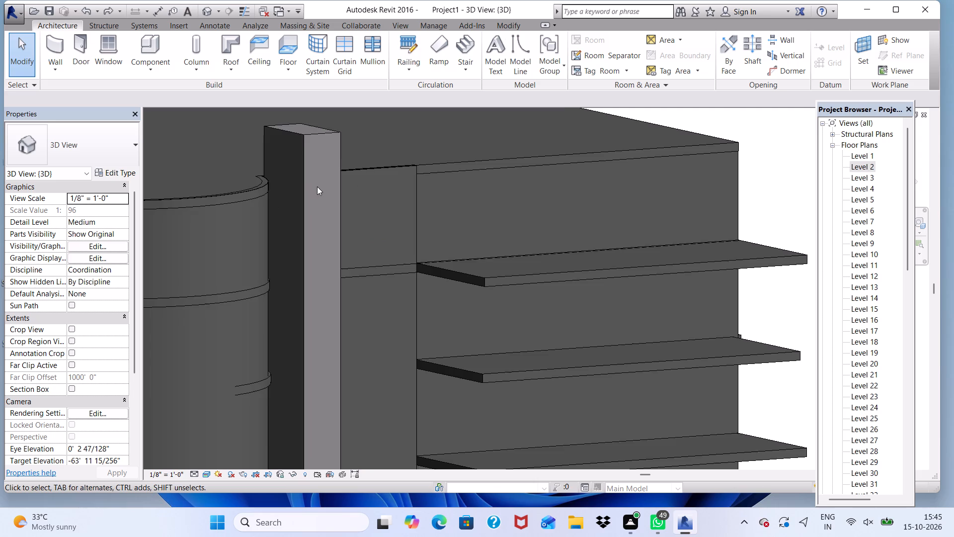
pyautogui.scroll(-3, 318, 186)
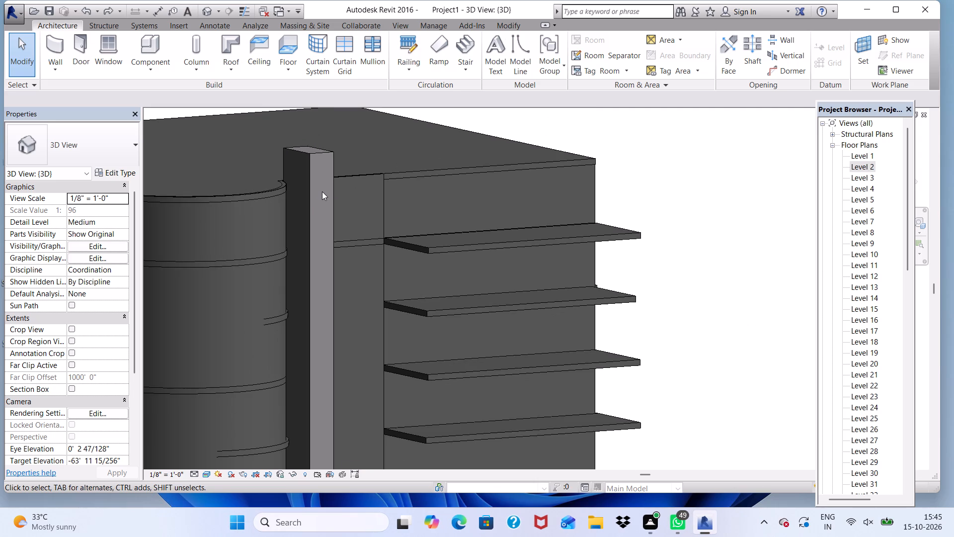
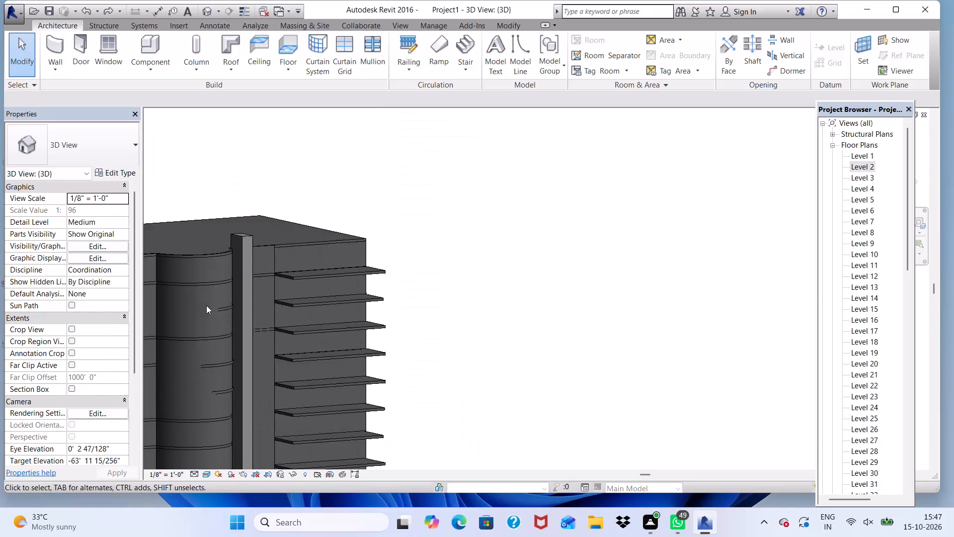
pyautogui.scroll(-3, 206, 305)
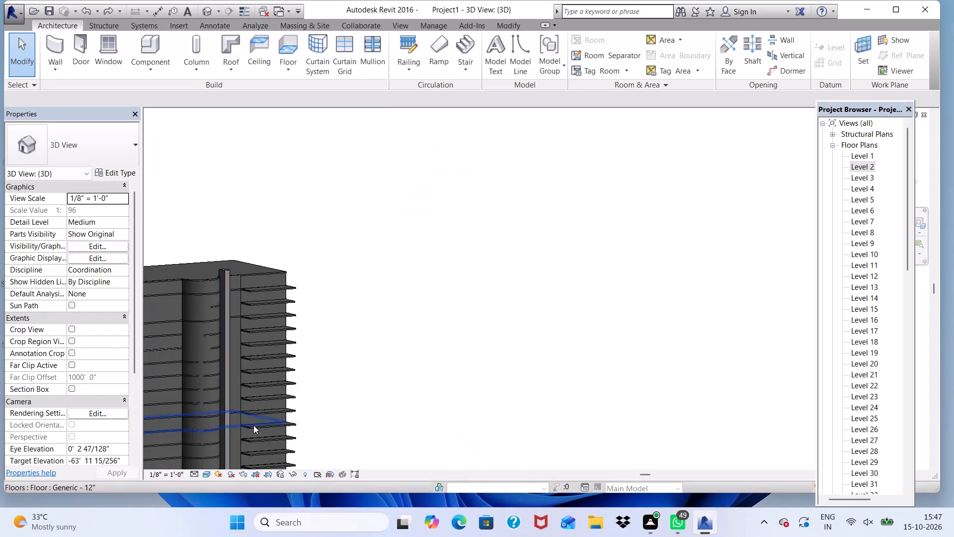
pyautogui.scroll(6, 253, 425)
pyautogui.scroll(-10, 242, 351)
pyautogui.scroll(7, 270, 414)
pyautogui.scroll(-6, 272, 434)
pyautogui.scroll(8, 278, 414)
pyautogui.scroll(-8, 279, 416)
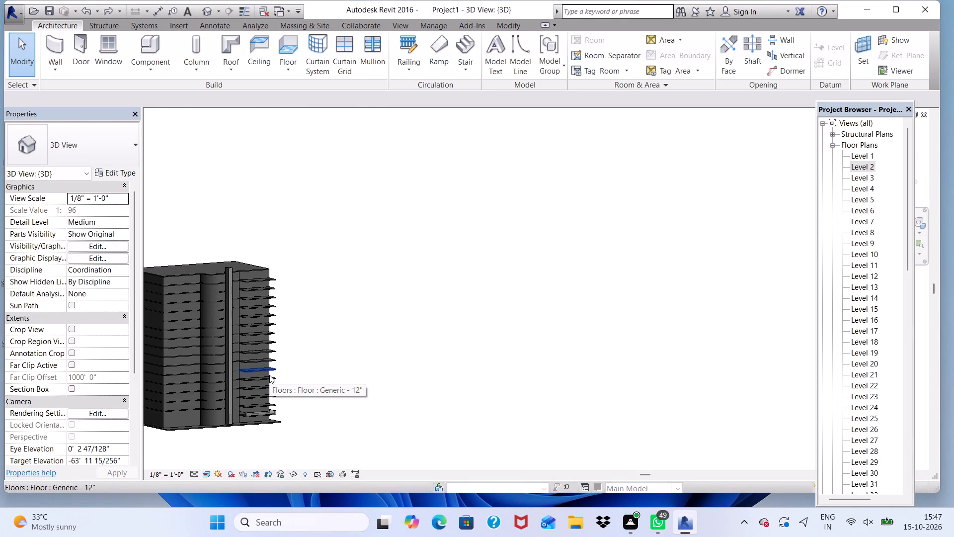
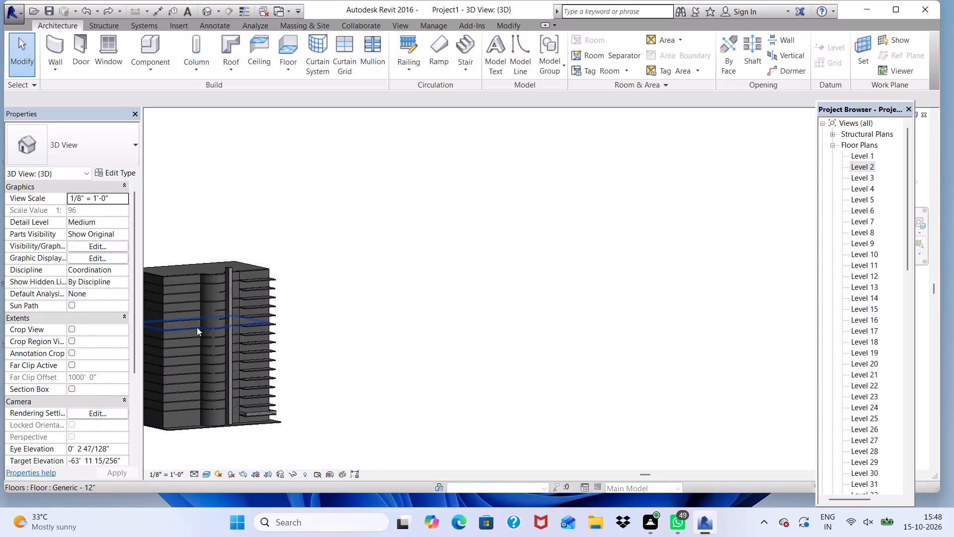
# Examine the lowest balcony and its glass railing in the 3D view from several angles.
pyautogui.scroll(6, 197, 327)
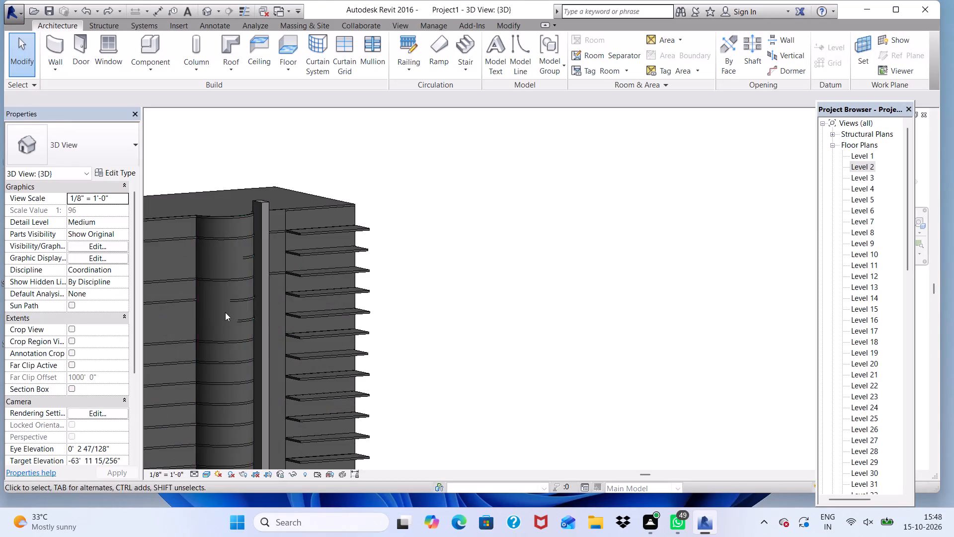
pyautogui.scroll(-5, 234, 314)
pyautogui.scroll(14, 317, 402)
pyautogui.scroll(-5, 288, 324)
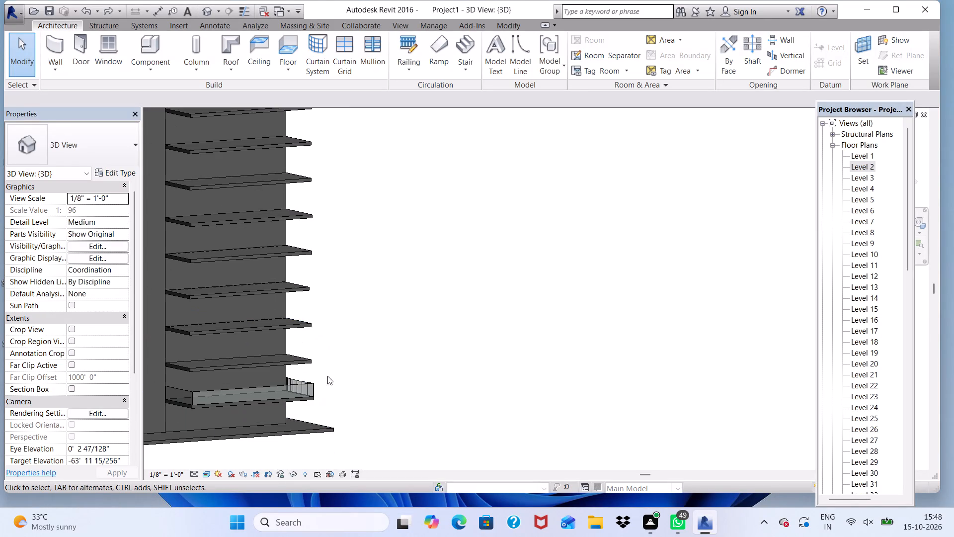
pyautogui.scroll(-1, 332, 389)
pyautogui.keyDown('shift'); pyautogui.moveTo(332, 389); pyautogui.dragTo(187, 386, button='middle'); pyautogui.keyUp('shift')
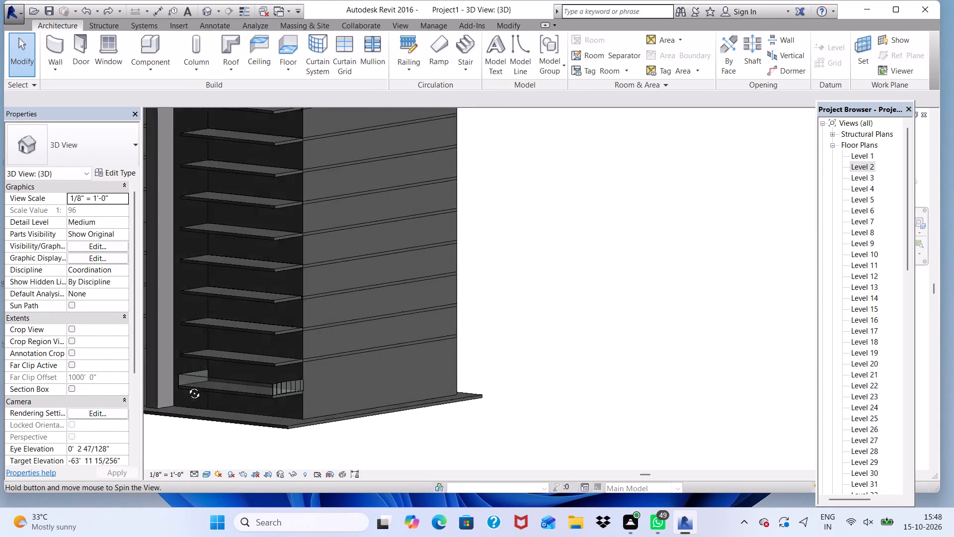
pyautogui.keyDown('shift'); pyautogui.moveTo(187, 386); pyautogui.dragTo(183, 414, button='middle'); pyautogui.keyUp('shift')
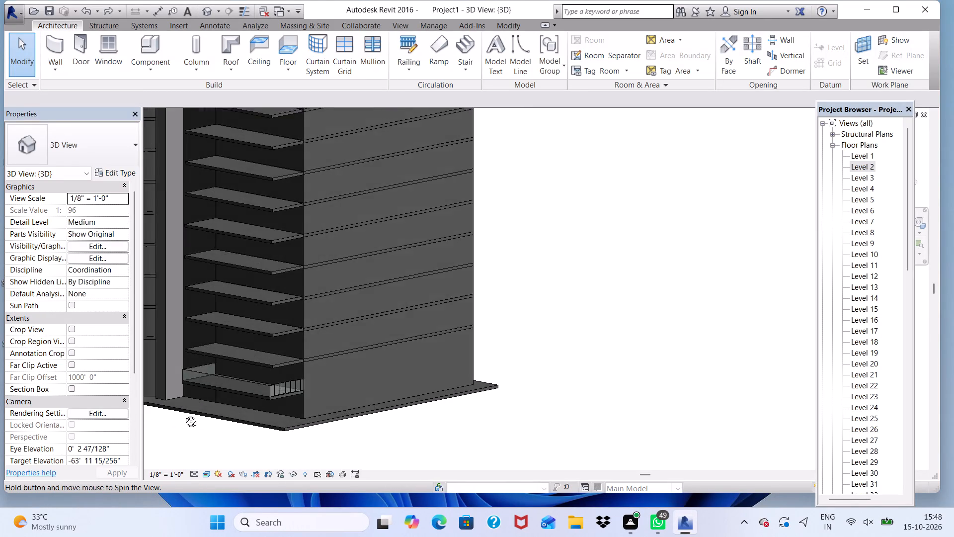
pyautogui.keyDown('shift'); pyautogui.moveTo(183, 414); pyautogui.dragTo(284, 397, button='middle'); pyautogui.keyUp('shift')
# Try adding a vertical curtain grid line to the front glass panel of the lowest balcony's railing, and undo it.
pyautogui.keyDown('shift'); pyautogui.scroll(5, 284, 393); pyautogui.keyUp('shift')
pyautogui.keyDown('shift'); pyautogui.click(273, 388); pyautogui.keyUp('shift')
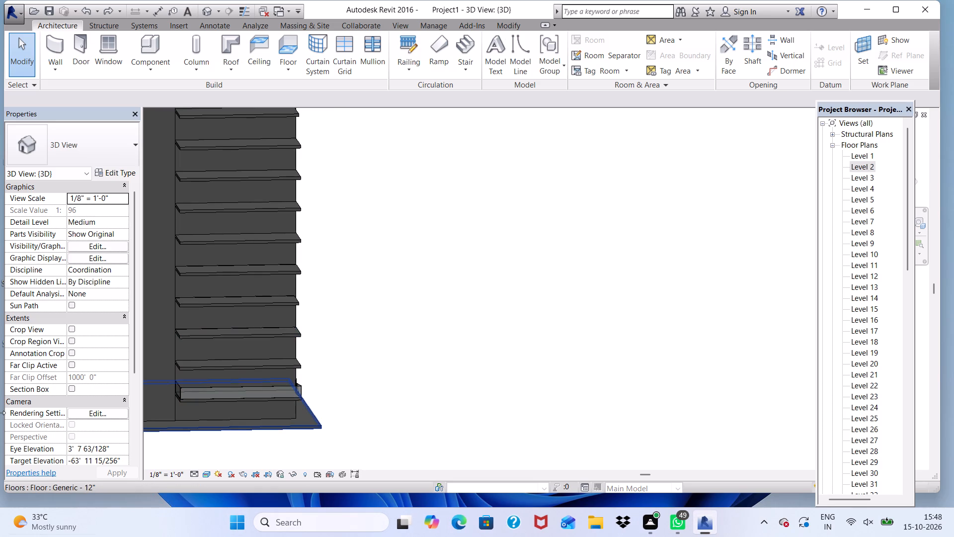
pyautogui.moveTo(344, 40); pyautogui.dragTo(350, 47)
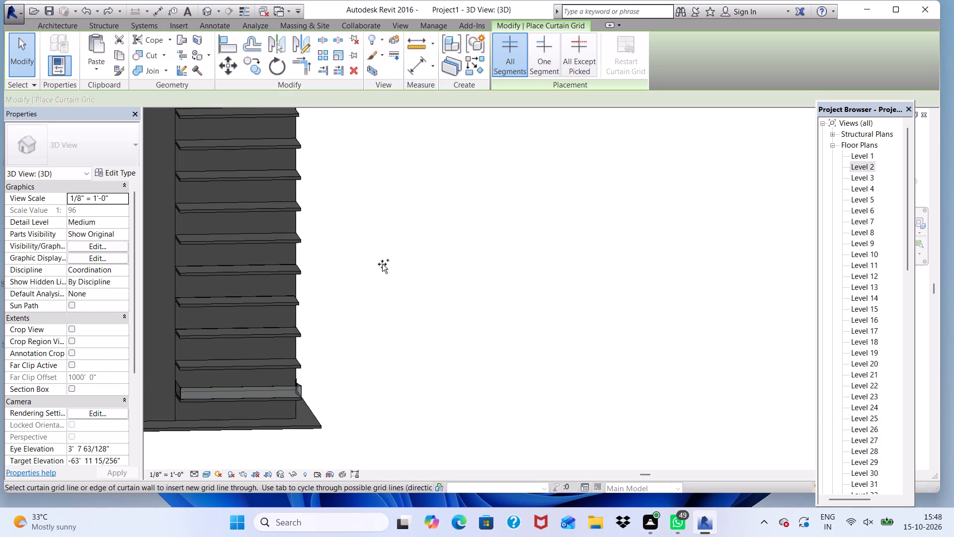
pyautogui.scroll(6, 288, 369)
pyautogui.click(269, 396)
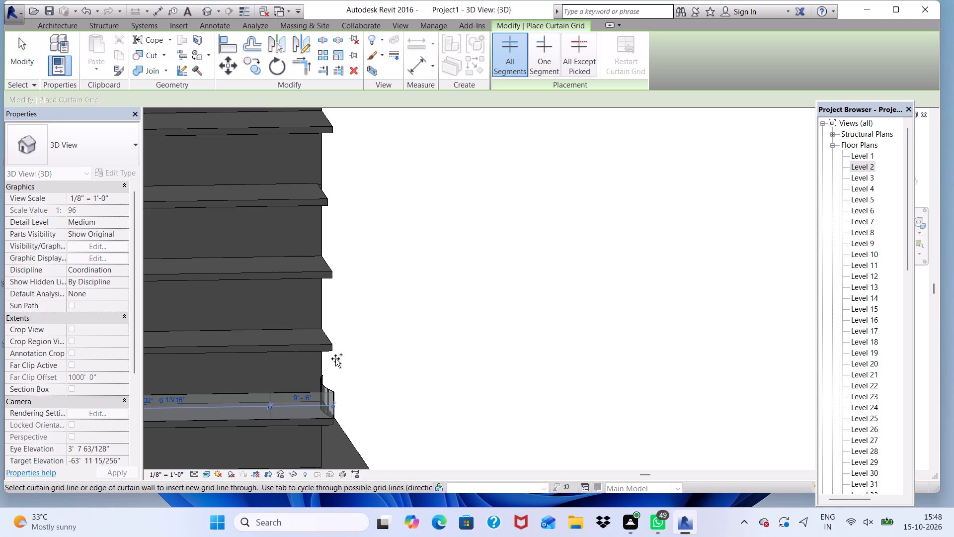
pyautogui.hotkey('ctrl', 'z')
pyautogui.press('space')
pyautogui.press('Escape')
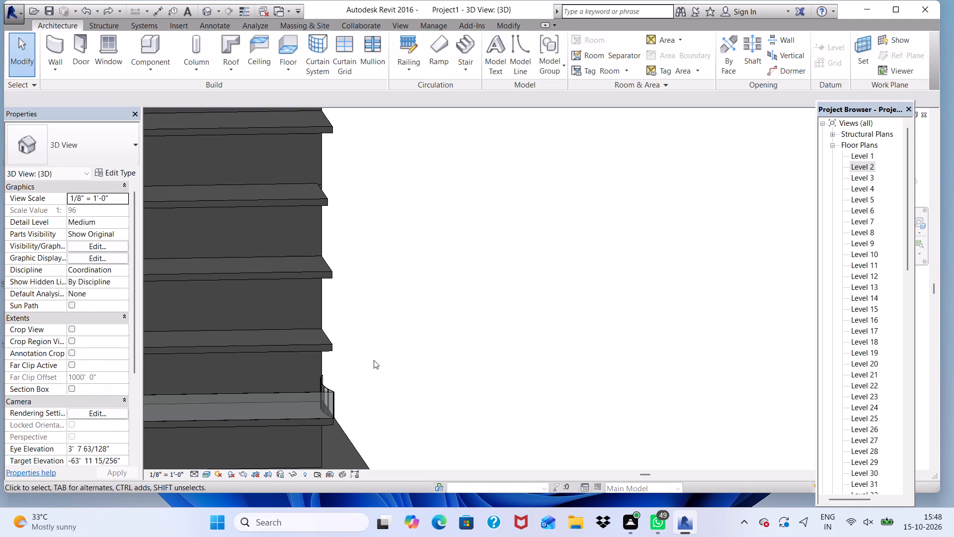
# Examine the stacked balcony slabs along the facade, comparing the railed lowest balcony with those above it.
pyautogui.scroll(-10, 374, 360)
pyautogui.scroll(1, 334, 351)
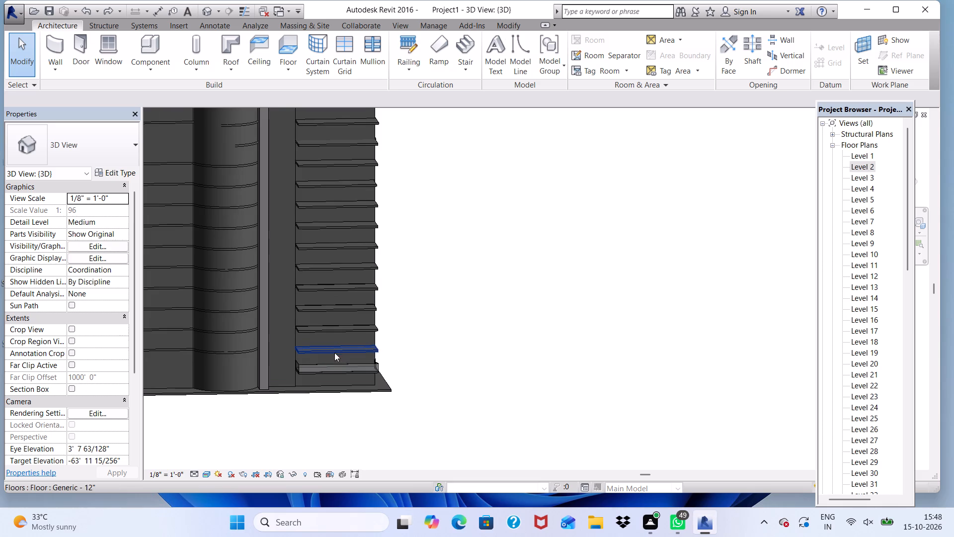
pyautogui.scroll(-5, 338, 362)
pyautogui.scroll(-1, 346, 276)
pyautogui.scroll(1, 348, 334)
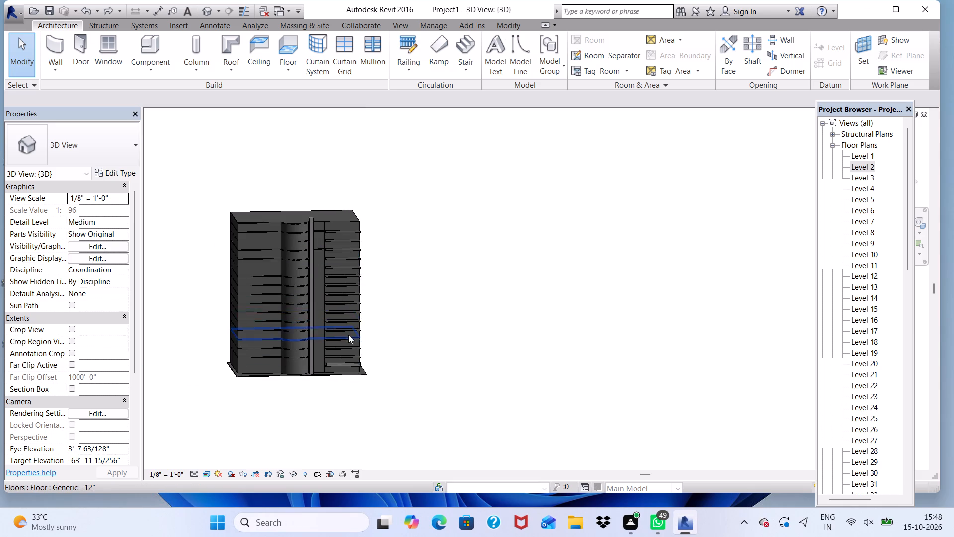
pyautogui.scroll(3, 348, 335)
pyautogui.scroll(-3, 348, 335)
pyautogui.scroll(7, 355, 357)
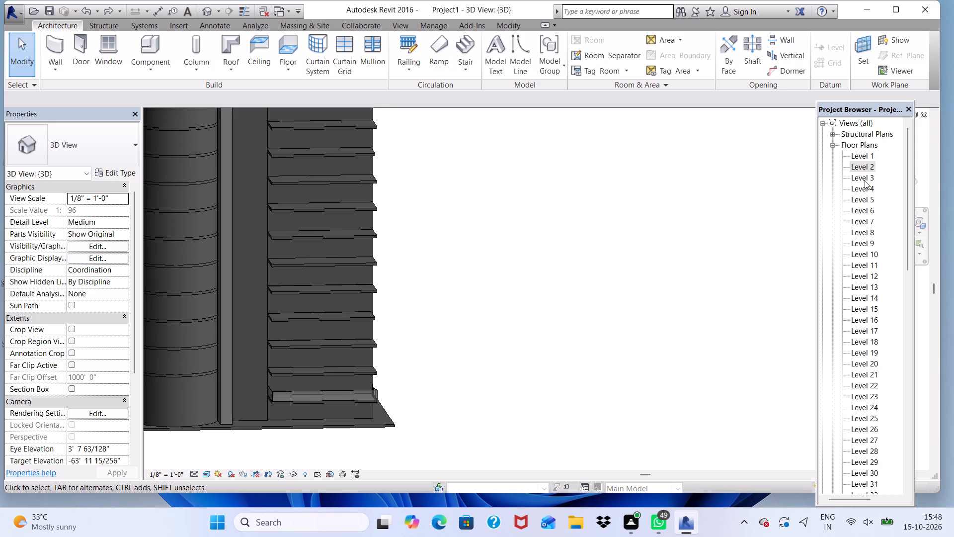
# On the Level 4 plan, draw a 4' high Curtain Wall 1 along the balcony's side edge nearest the curved facade.
pyautogui.click(865, 180)
pyautogui.click(865, 180)
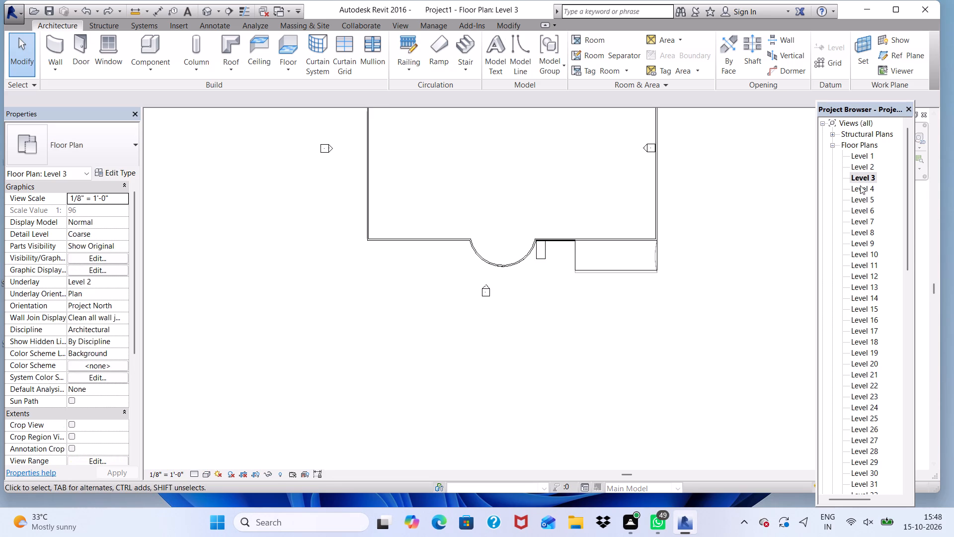
pyautogui.click(860, 185)
pyautogui.click(860, 185)
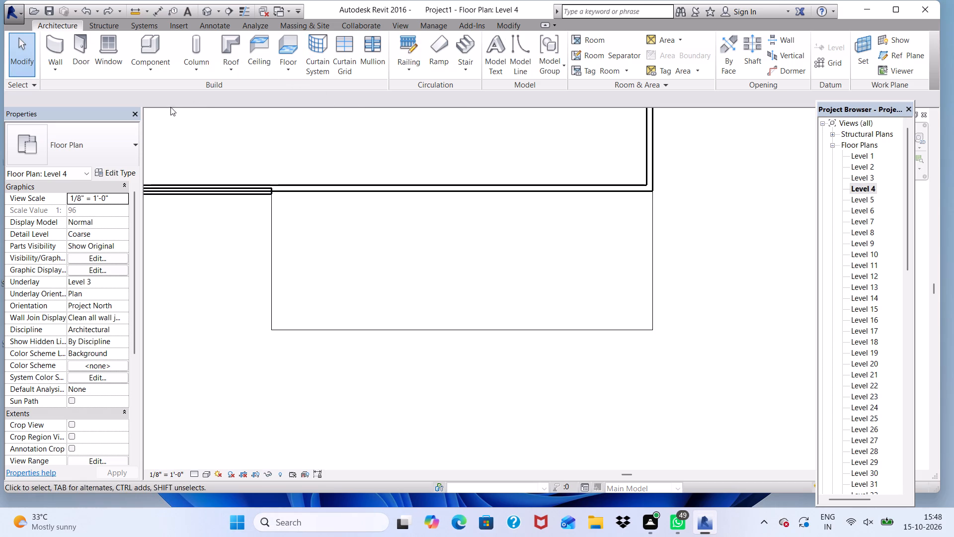
pyautogui.click(59, 47)
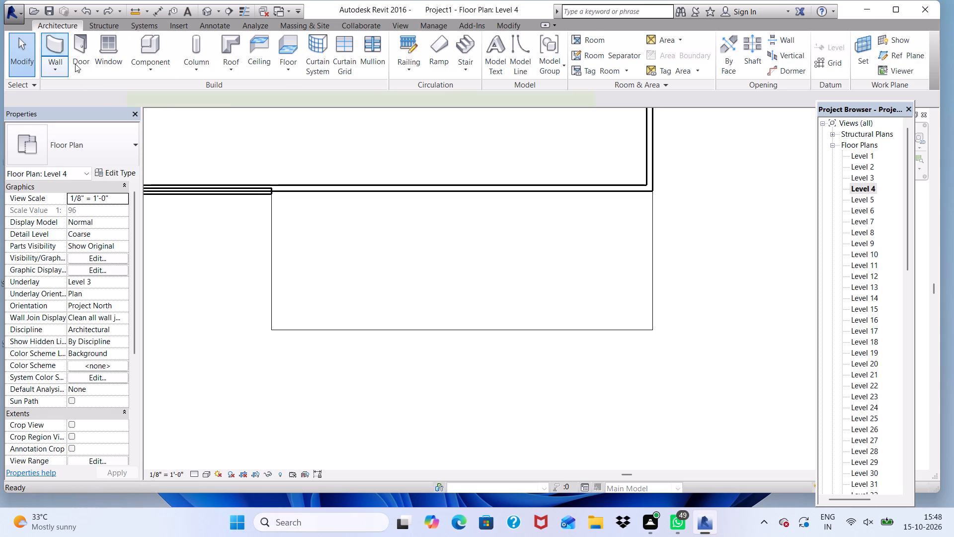
pyautogui.scroll(2, 306, 247)
pyautogui.scroll(9, 258, 175)
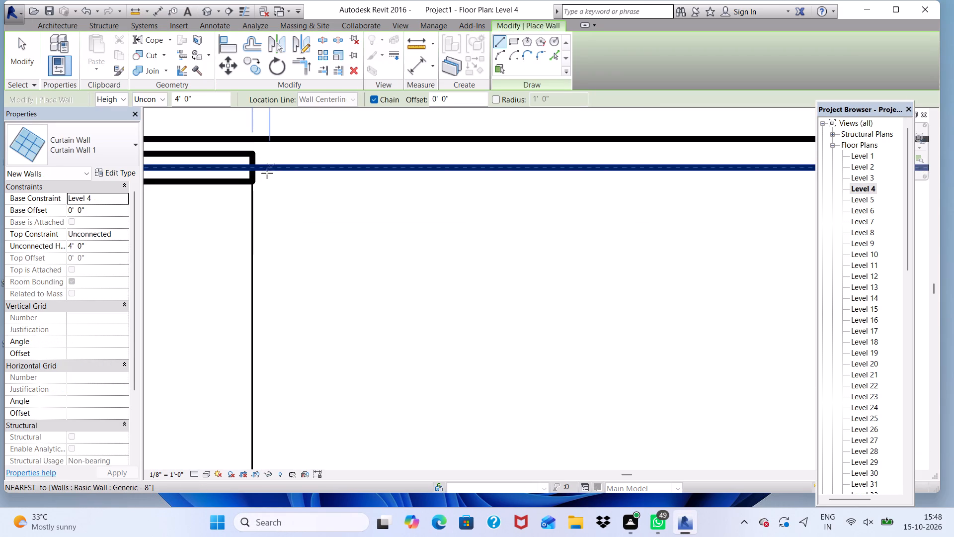
pyautogui.scroll(2, 262, 171)
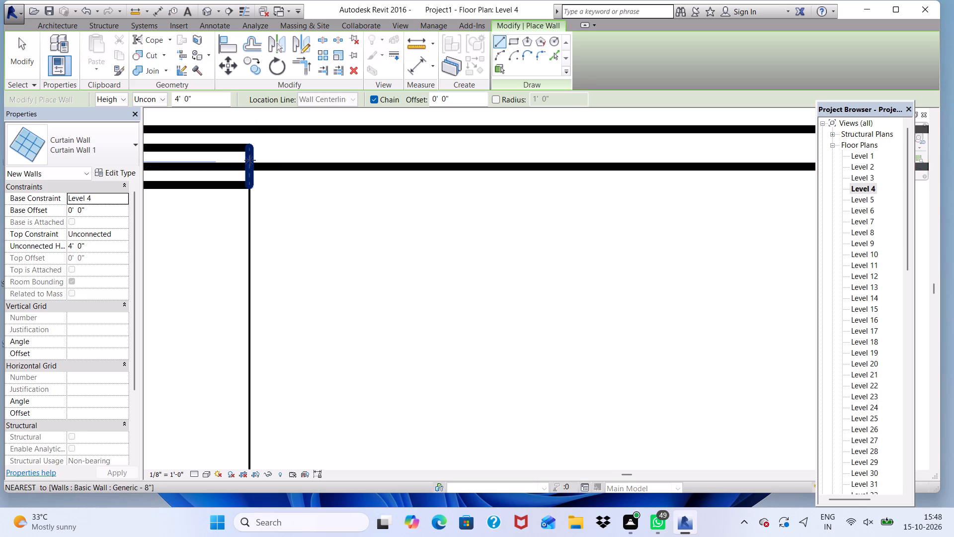
pyautogui.click(250, 161)
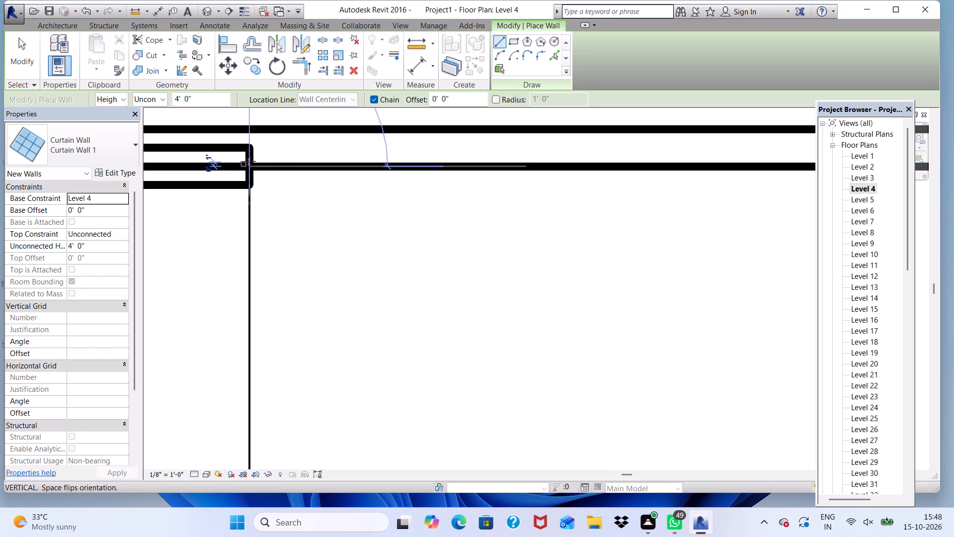
pyautogui.scroll(-9, 251, 226)
pyautogui.scroll(1, 219, 320)
pyautogui.scroll(-5, 253, 249)
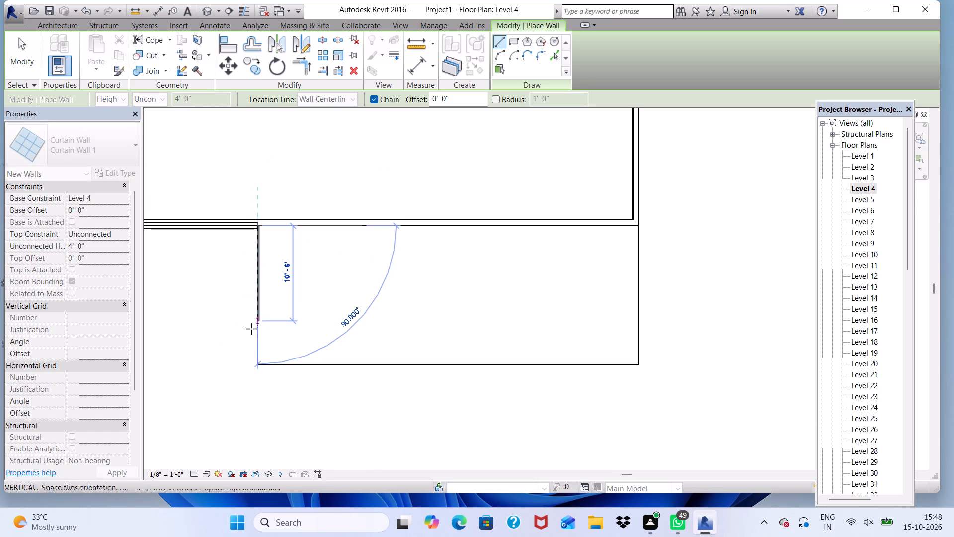
pyautogui.scroll(10, 263, 378)
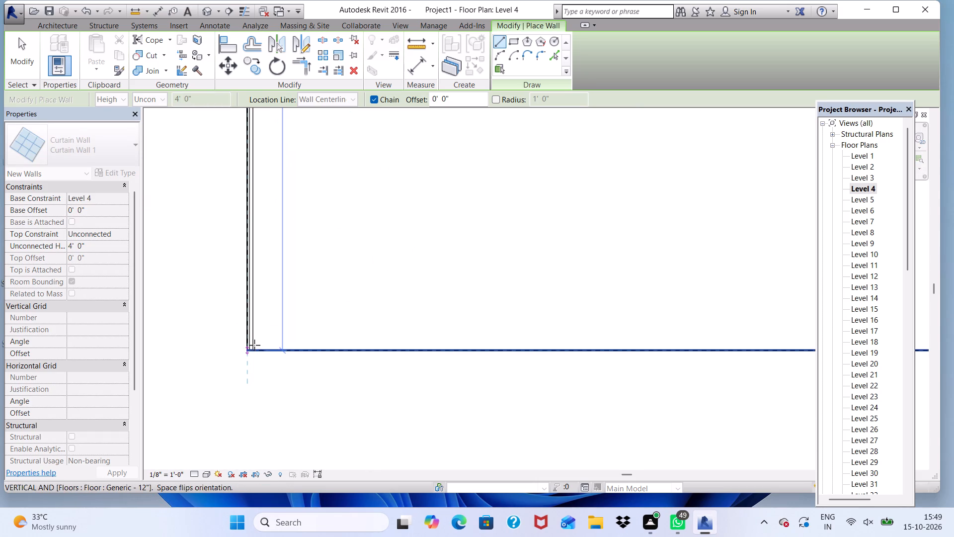
pyautogui.click(252, 346)
# Continue the curtain wall about 42' along the Level 4 balcony's front edge to its outer corner.
pyautogui.scroll(-5, 343, 322)
pyautogui.scroll(1, 383, 326)
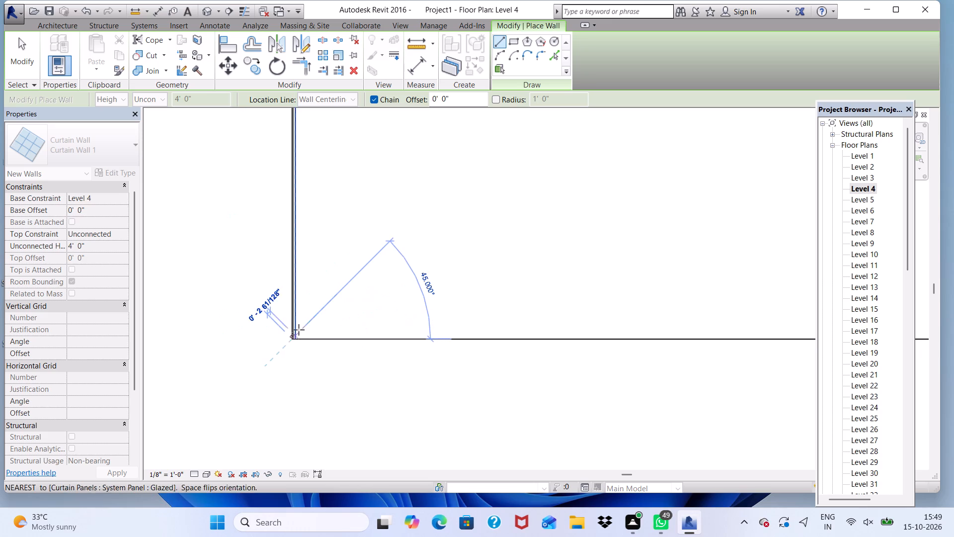
pyautogui.scroll(-5, 206, 321)
pyautogui.scroll(-6, 277, 294)
pyautogui.scroll(6, 487, 312)
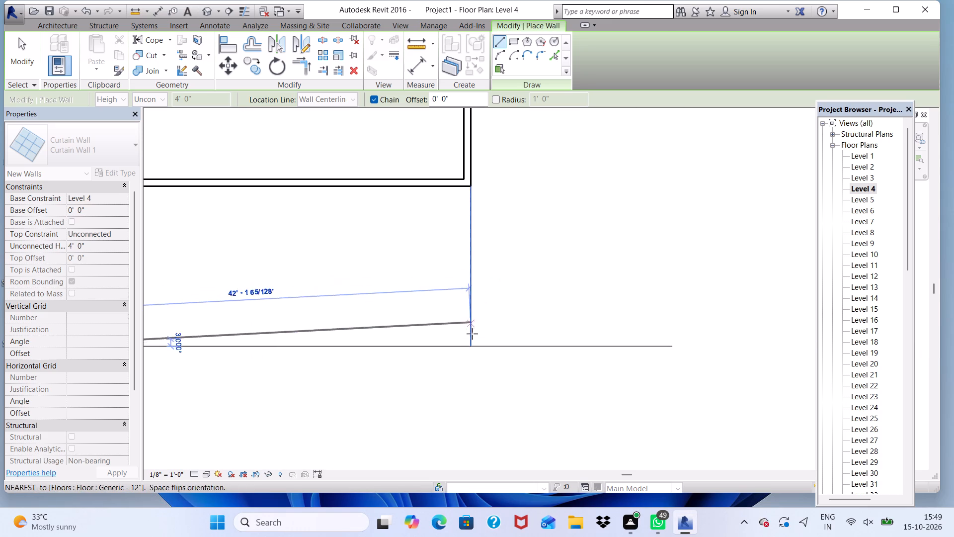
pyautogui.scroll(3, 472, 344)
pyautogui.click(472, 344)
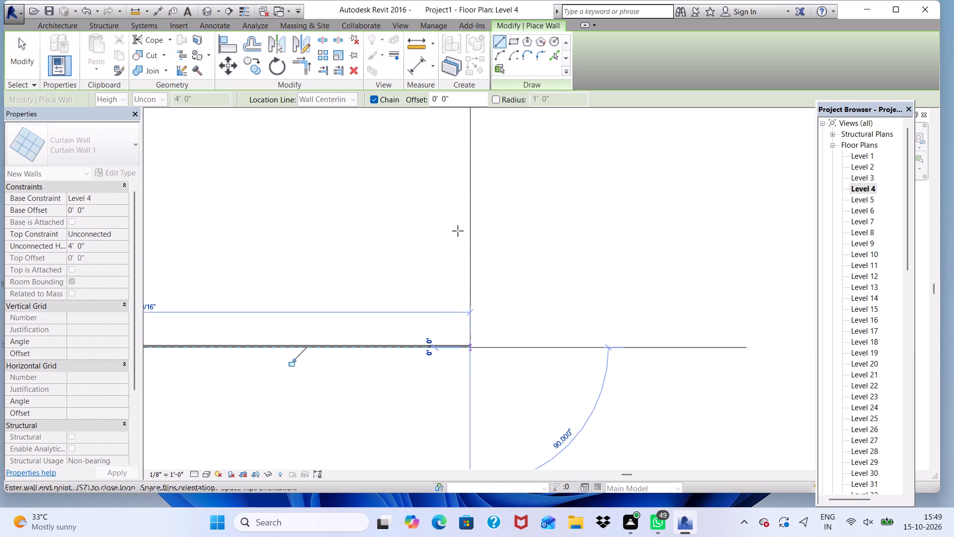
# Close the Level 4 balcony railing with a curtain wall about 15' long from the outer corner back to the building corner.
pyautogui.scroll(-4, 456, 249)
pyautogui.scroll(5, 461, 178)
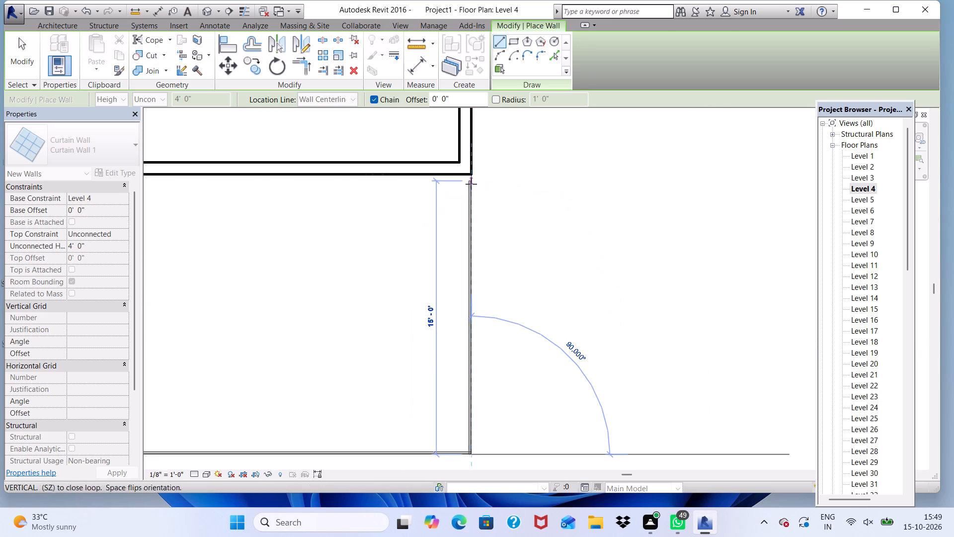
pyautogui.scroll(2, 472, 175)
pyautogui.click(472, 174)
pyautogui.scroll(-5, 486, 202)
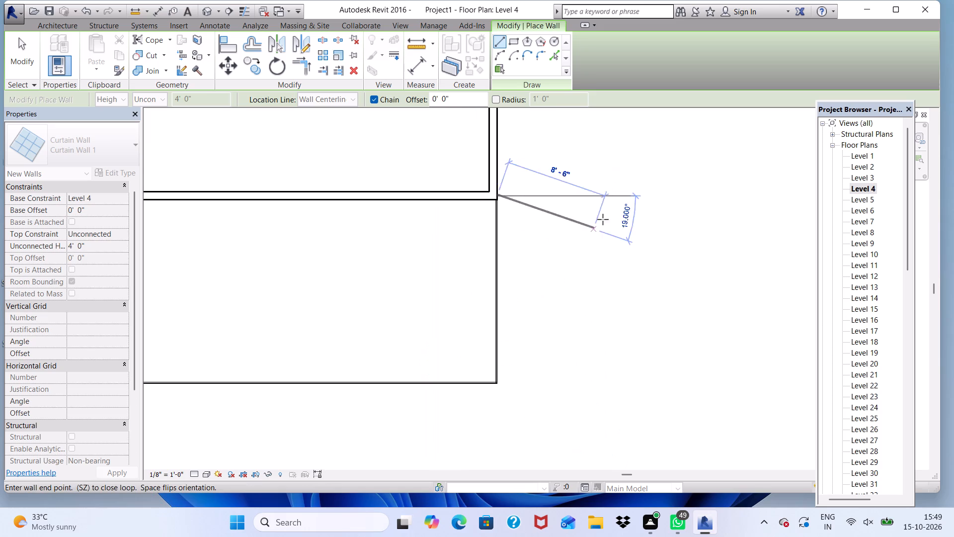
pyautogui.scroll(-2, 587, 306)
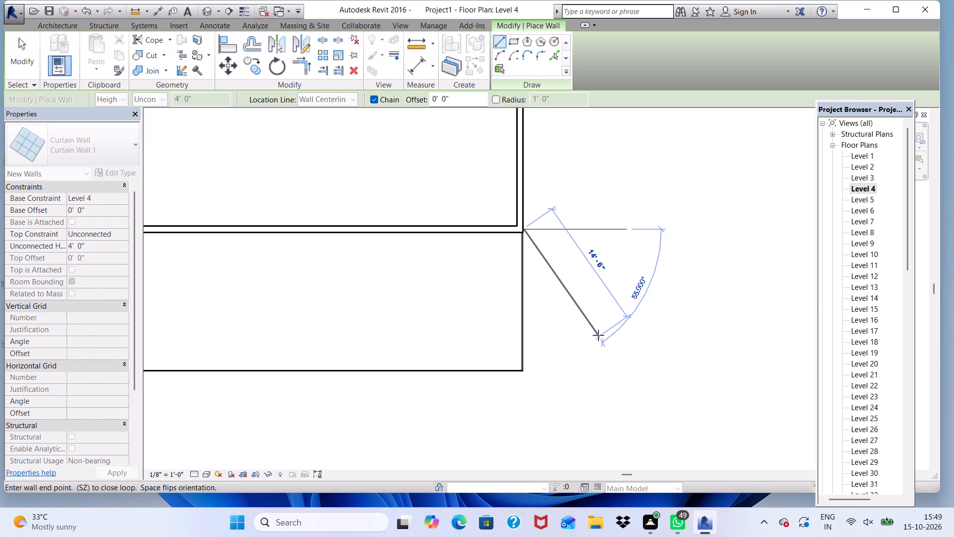
pyautogui.press('Escape')
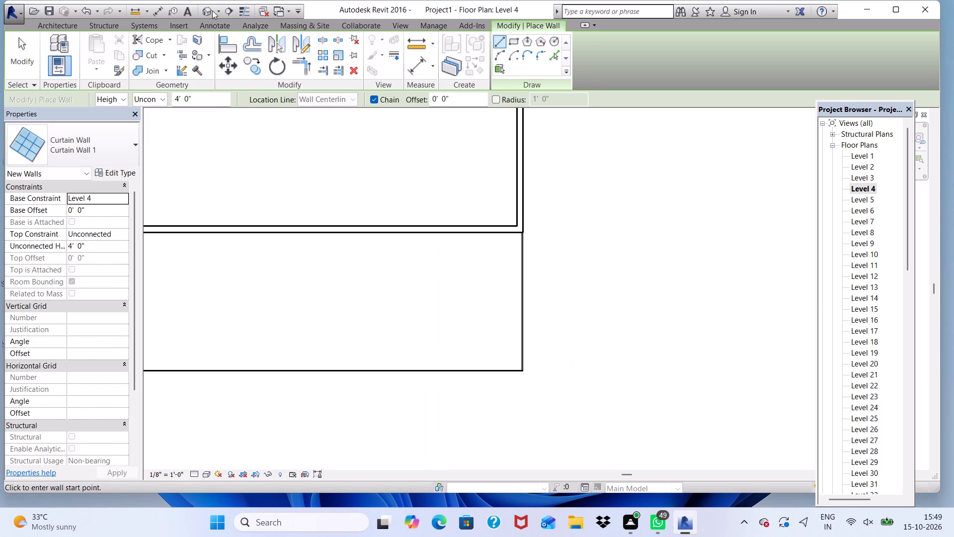
# Inspect the Level 4 balcony's curtain wall railing in the 3D view from several sides.
pyautogui.click(212, 7)
pyautogui.scroll(2, 324, 388)
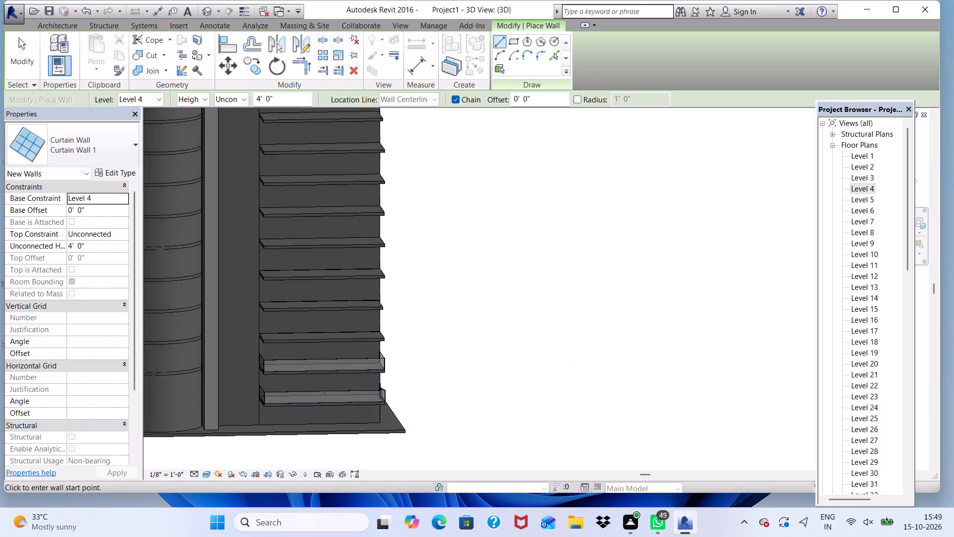
pyautogui.scroll(4, 324, 388)
pyautogui.scroll(-1, 323, 348)
pyautogui.moveTo(329, 352); pyautogui.dragTo(315, 374, button='middle')
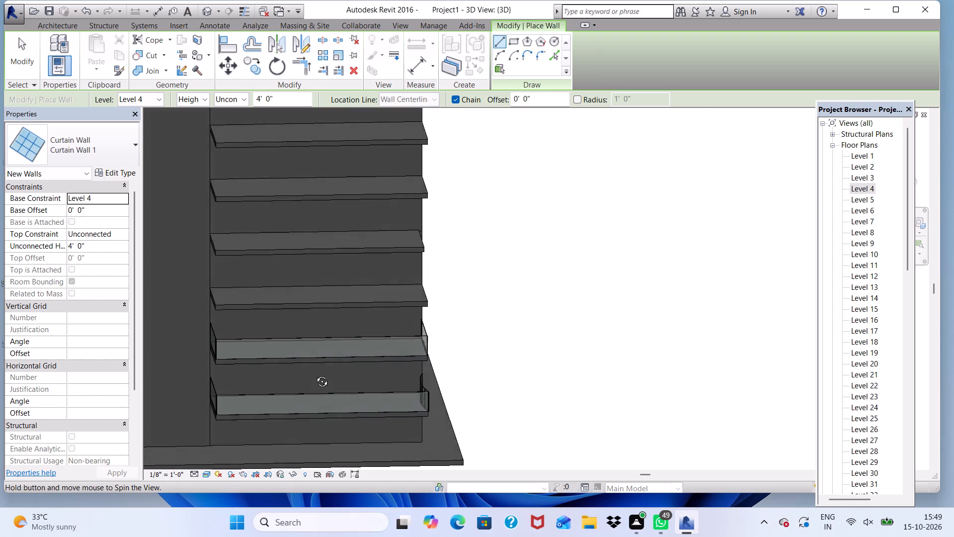
pyautogui.moveTo(315, 374); pyautogui.dragTo(501, 334, button='middle')
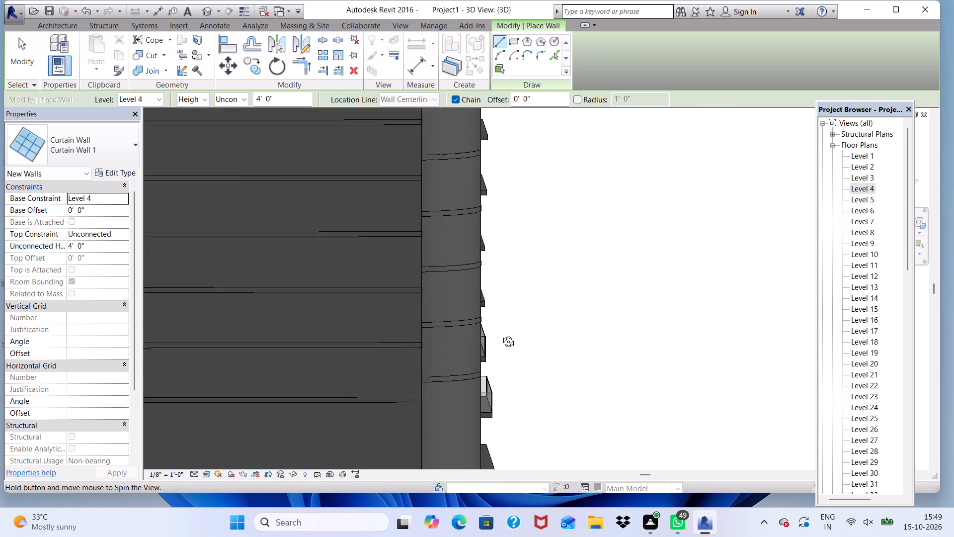
pyautogui.moveTo(501, 334); pyautogui.dragTo(395, 347, button='middle')
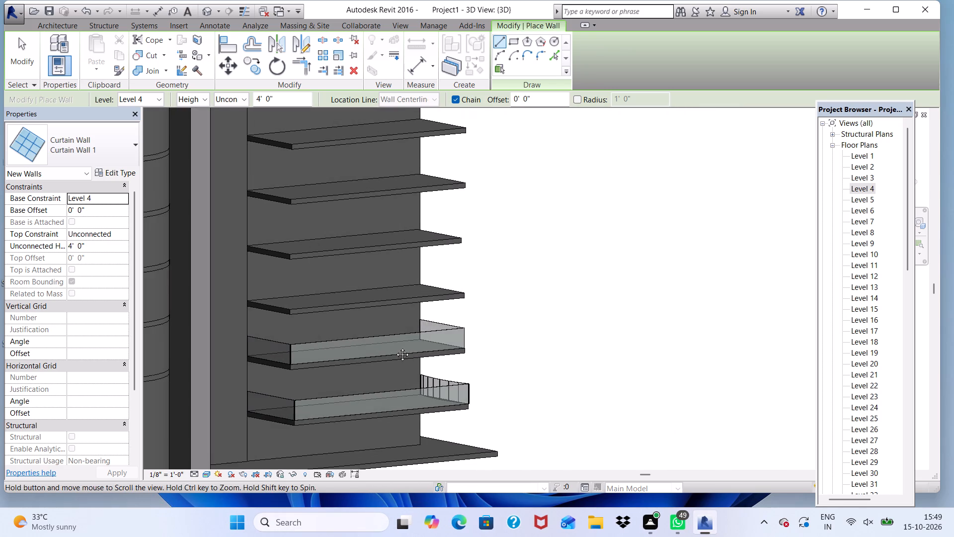
pyautogui.moveTo(395, 347); pyautogui.dragTo(372, 341, button='middle')
pyautogui.keyDown('shift'); pyautogui.scroll(-8, 392, 290); pyautogui.keyUp('shift')
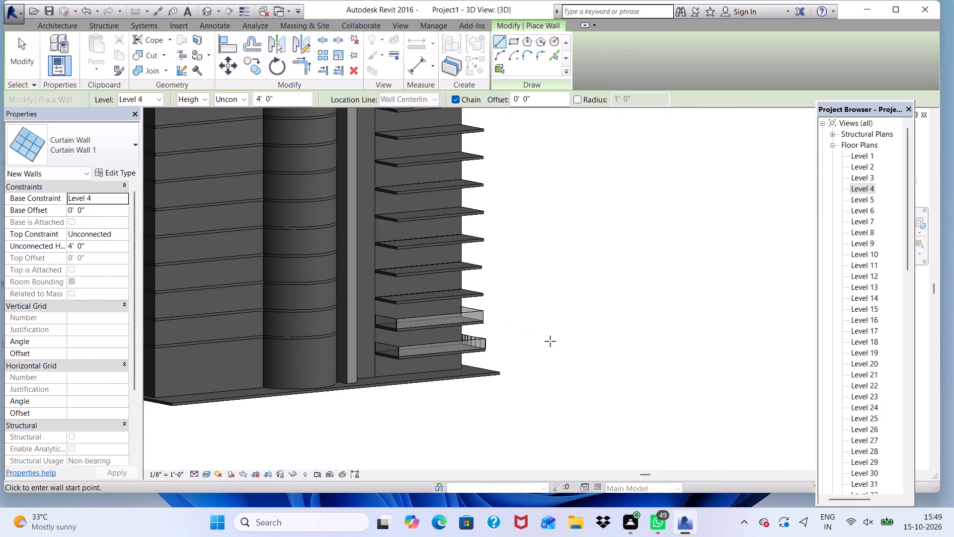
pyautogui.press('Escape')
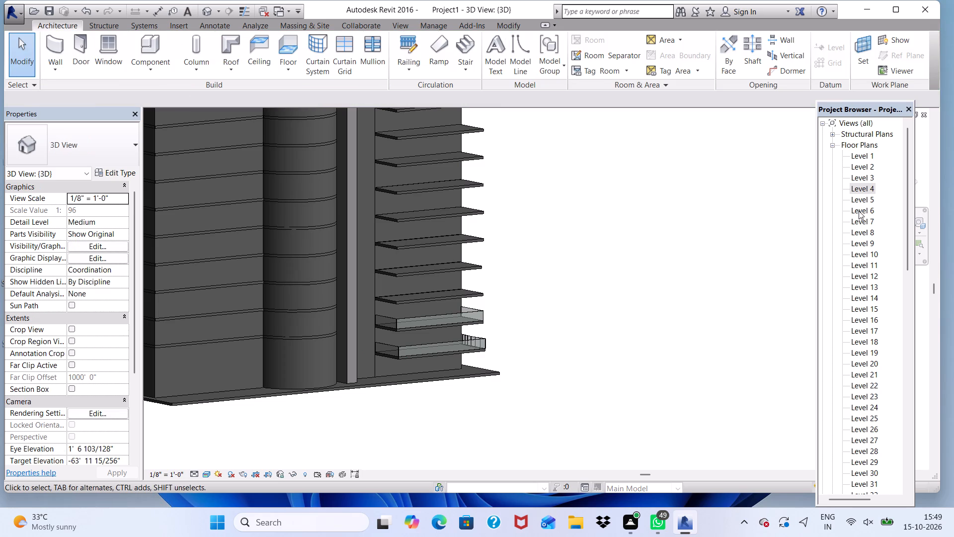
# Open the Level 6 floor plan and start the wall command with the 4' high Curtain Wall 1.
pyautogui.doubleClick(862, 209)
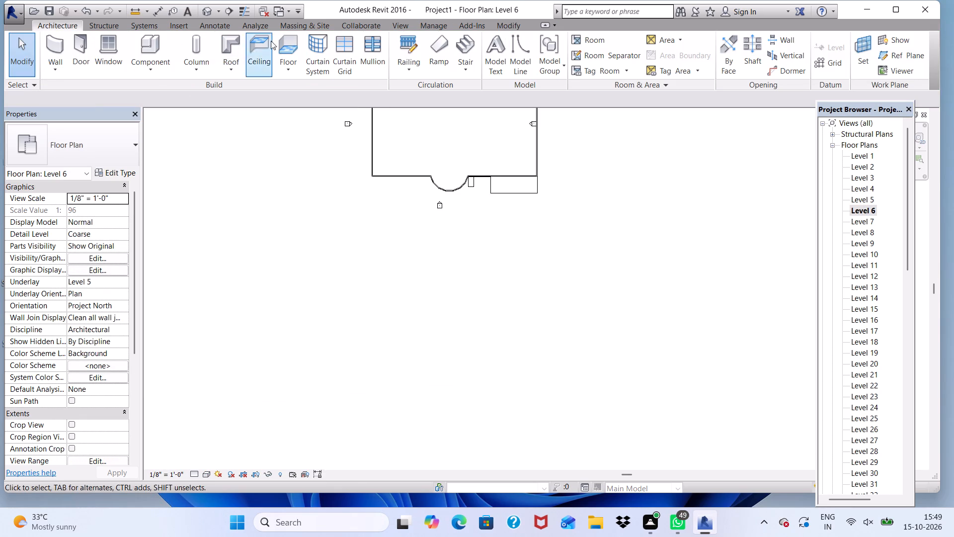
pyautogui.click(54, 40)
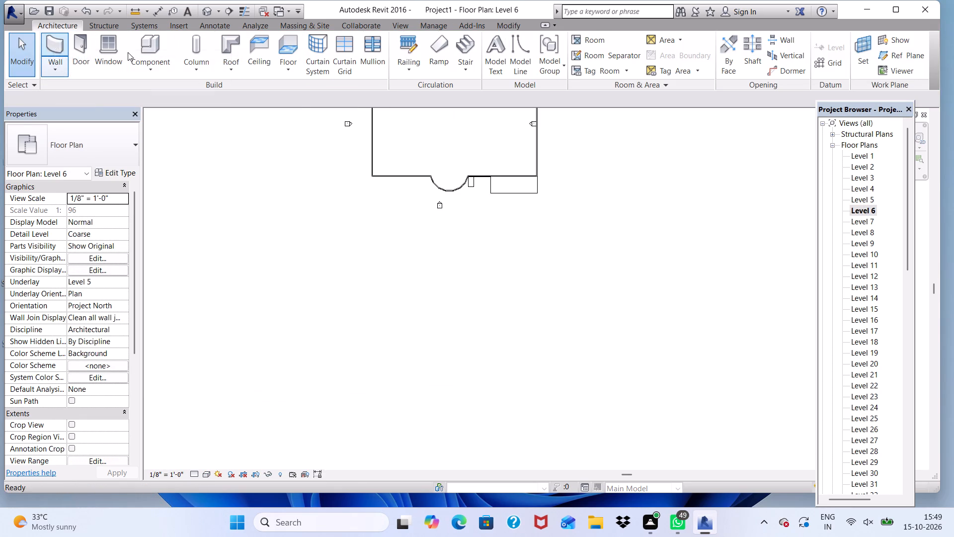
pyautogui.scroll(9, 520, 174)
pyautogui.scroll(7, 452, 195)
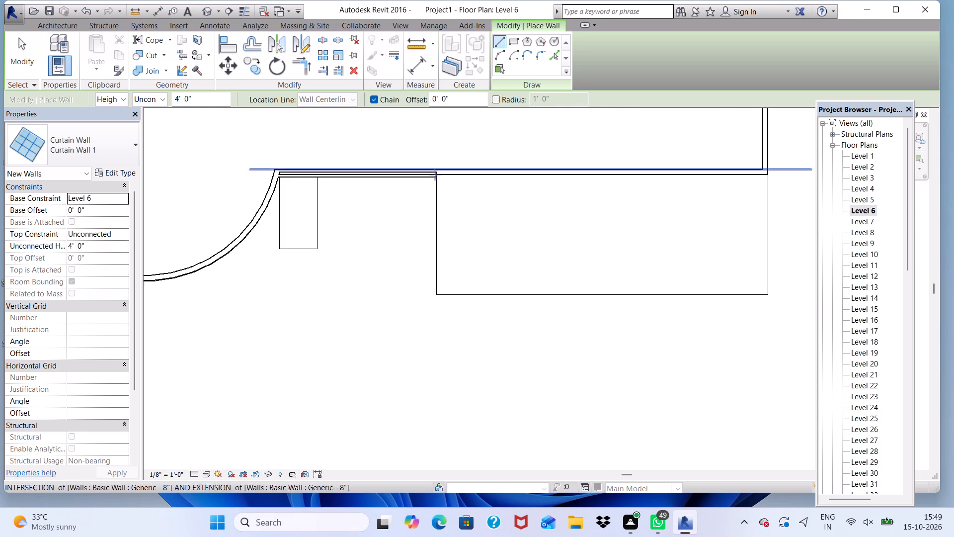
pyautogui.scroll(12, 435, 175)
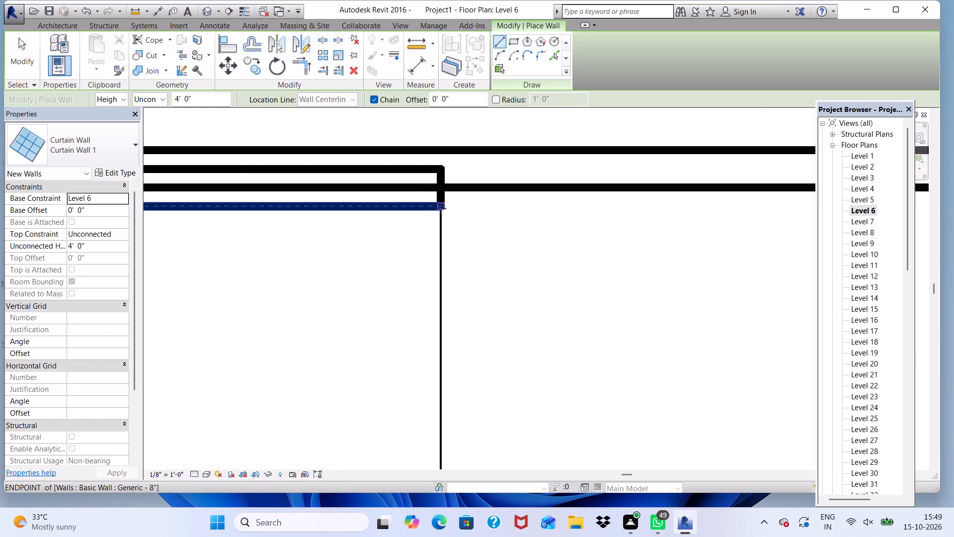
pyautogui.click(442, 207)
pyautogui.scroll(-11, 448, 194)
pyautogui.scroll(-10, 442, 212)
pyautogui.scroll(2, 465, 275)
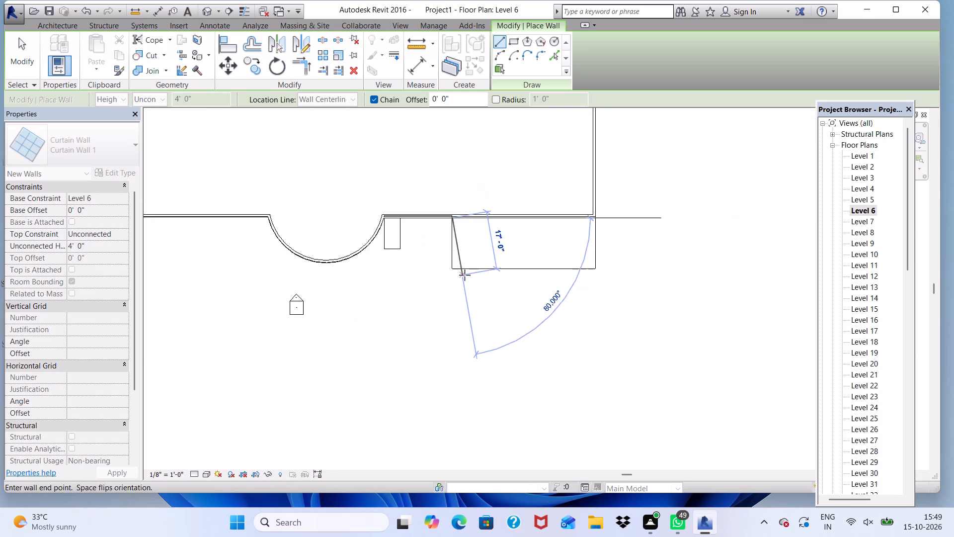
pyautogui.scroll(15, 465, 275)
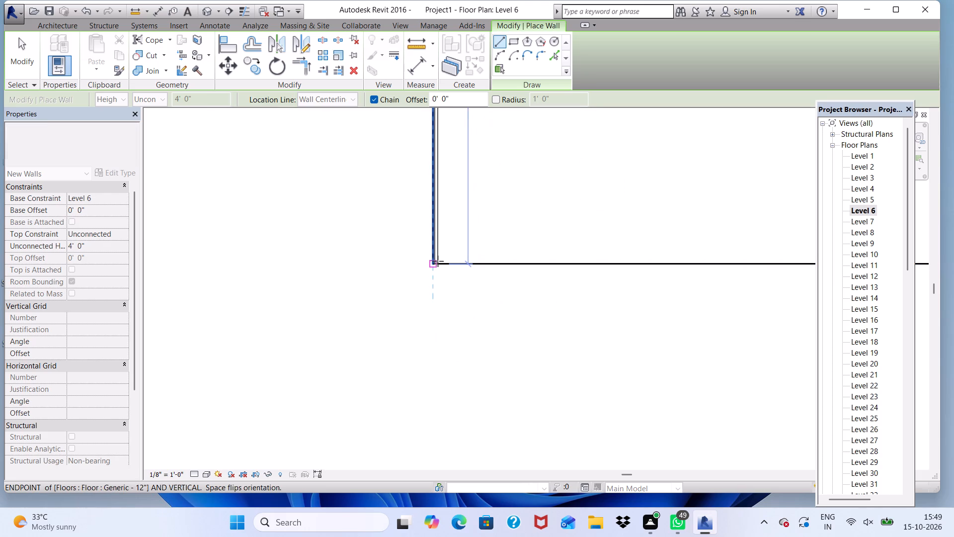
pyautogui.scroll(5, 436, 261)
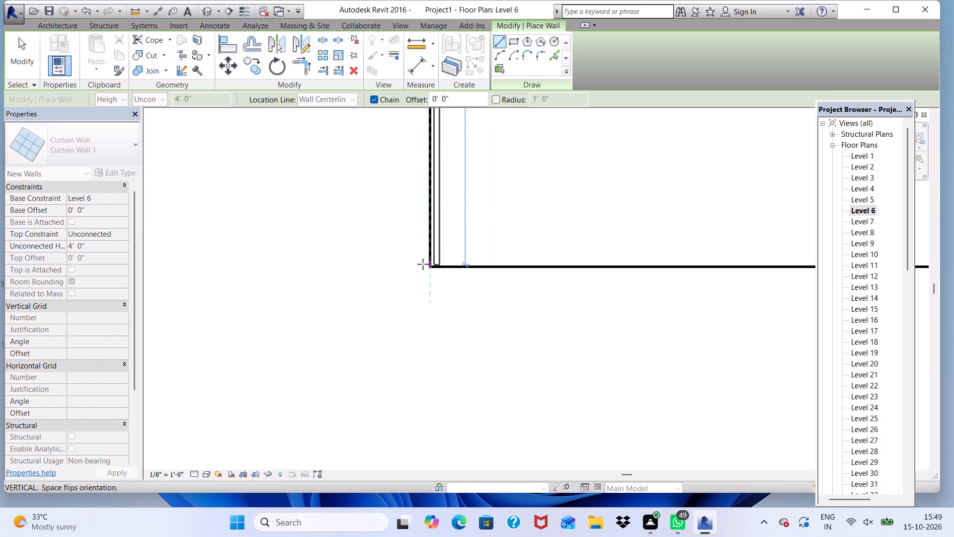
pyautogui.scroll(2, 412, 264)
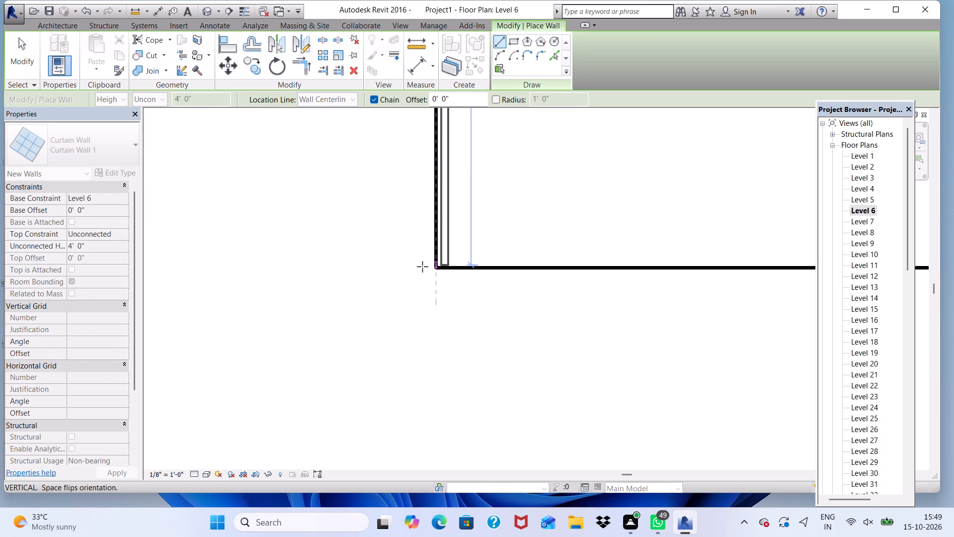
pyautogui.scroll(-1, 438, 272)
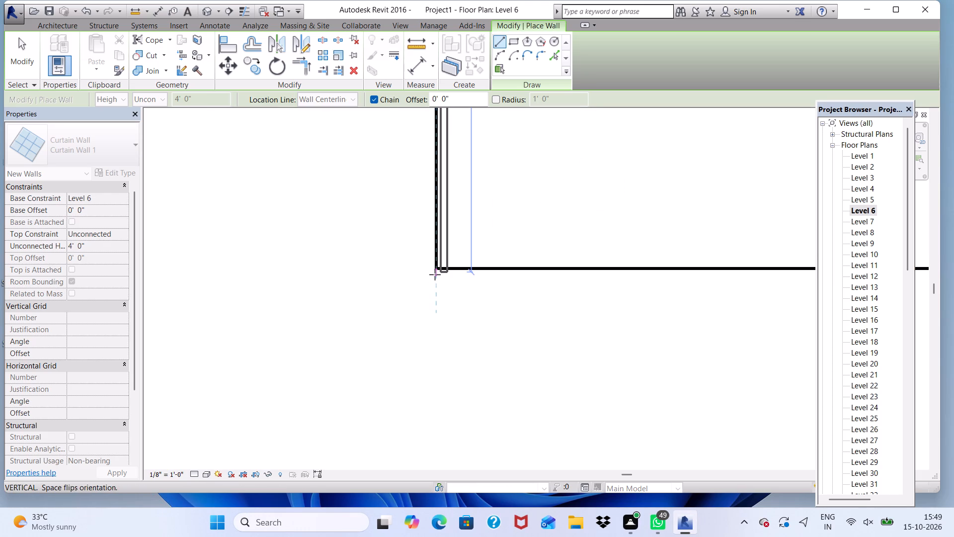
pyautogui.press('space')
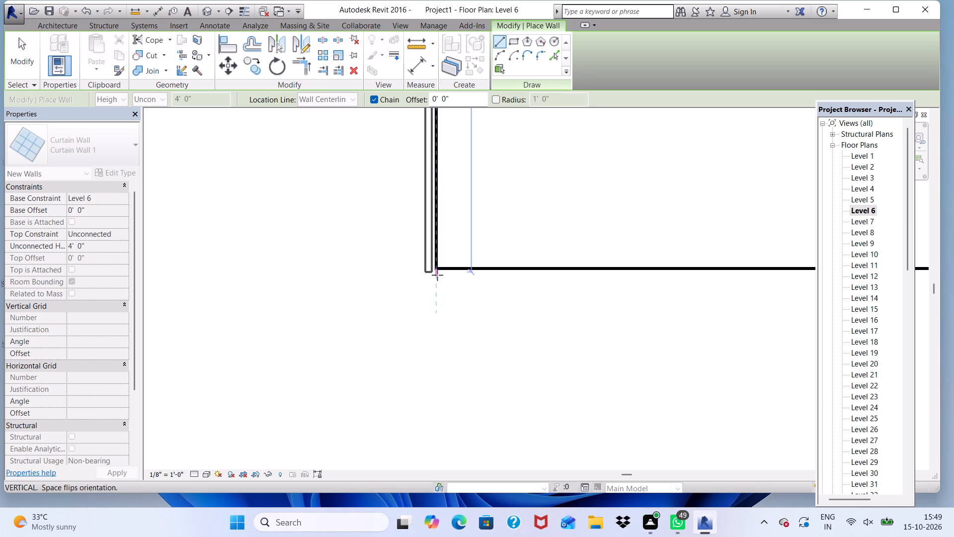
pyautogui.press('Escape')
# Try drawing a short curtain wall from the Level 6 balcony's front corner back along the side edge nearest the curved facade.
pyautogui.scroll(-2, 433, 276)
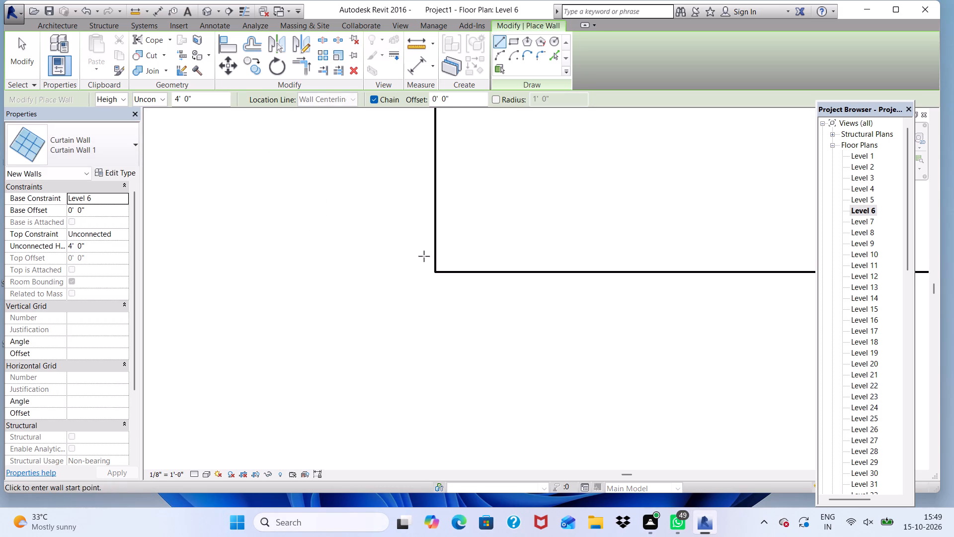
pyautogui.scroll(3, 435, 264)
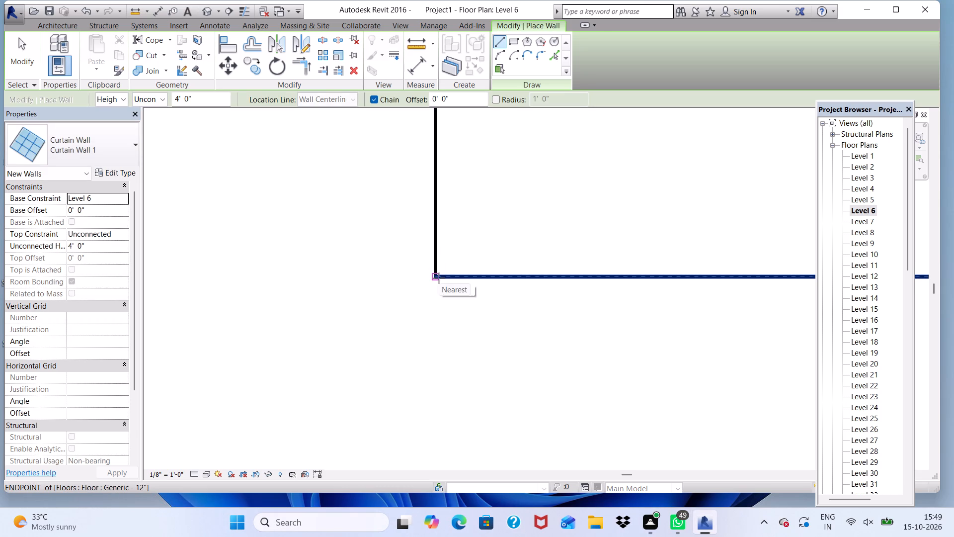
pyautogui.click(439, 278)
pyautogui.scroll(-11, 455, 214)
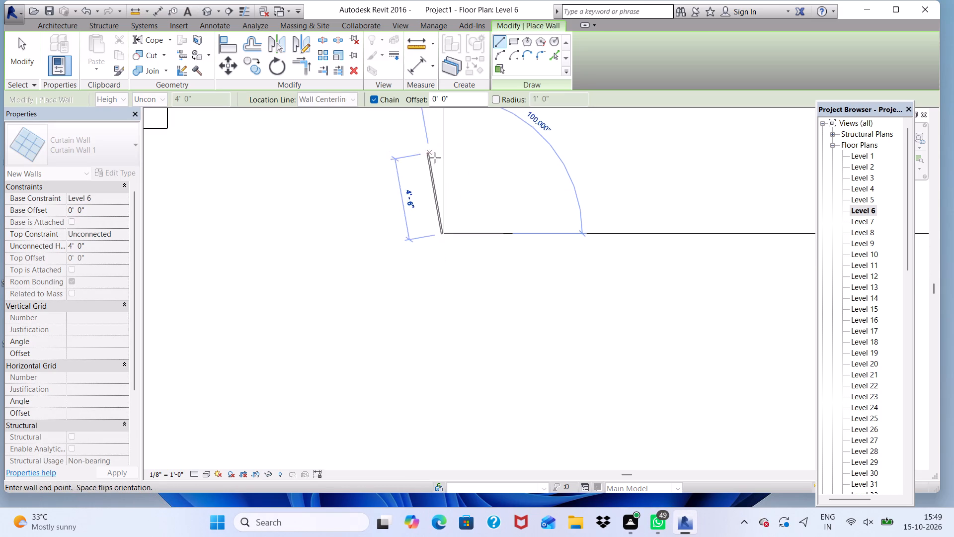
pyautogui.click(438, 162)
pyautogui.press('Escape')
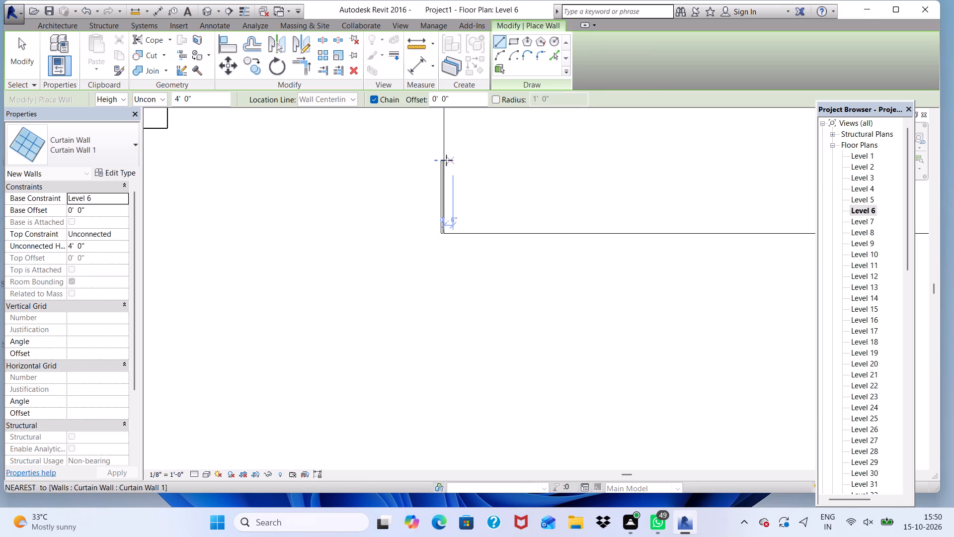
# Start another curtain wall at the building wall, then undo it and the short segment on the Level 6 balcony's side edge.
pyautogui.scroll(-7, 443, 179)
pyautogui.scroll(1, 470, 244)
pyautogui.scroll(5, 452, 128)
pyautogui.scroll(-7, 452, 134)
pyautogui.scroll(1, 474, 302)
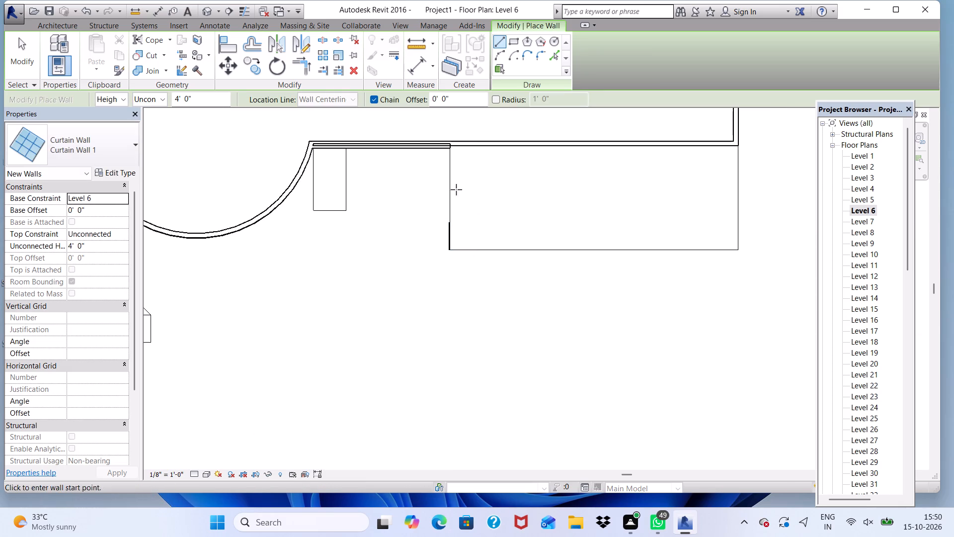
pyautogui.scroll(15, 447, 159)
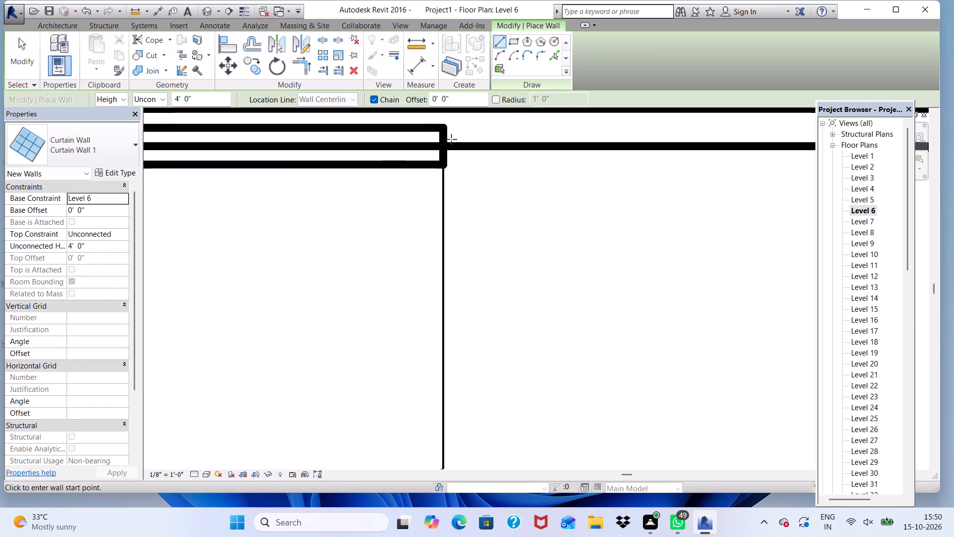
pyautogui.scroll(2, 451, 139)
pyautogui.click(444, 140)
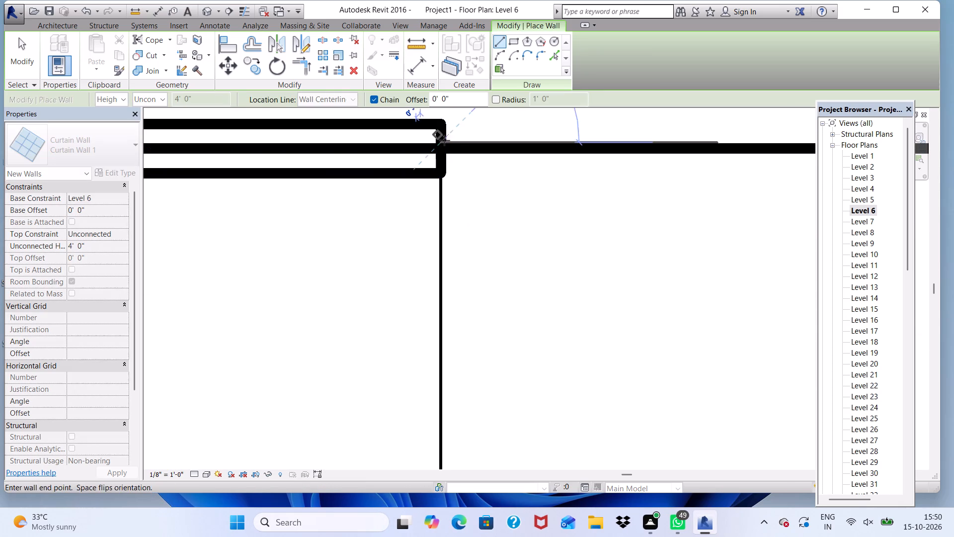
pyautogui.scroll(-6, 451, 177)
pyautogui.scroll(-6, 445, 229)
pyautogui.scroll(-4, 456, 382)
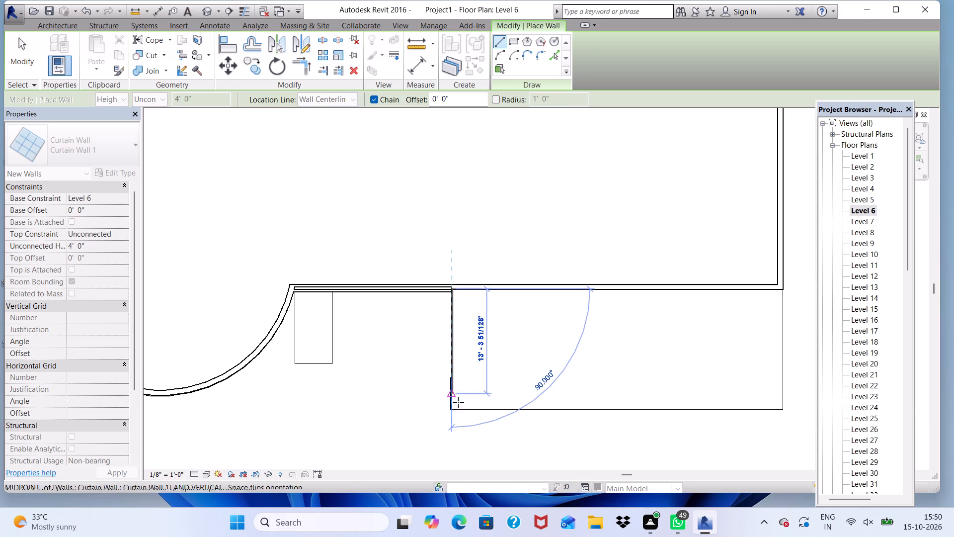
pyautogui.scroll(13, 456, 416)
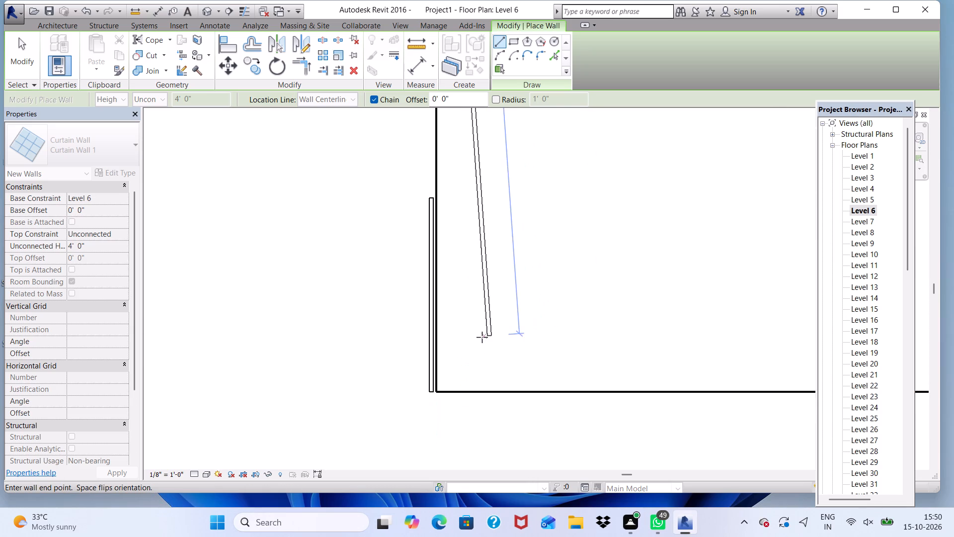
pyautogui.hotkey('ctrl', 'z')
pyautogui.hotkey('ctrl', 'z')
# Draw a curtain wall about 15' long from the building wall along the Level 6 balcony's side edge nearest the curved facade.
pyautogui.scroll(-5, 438, 292)
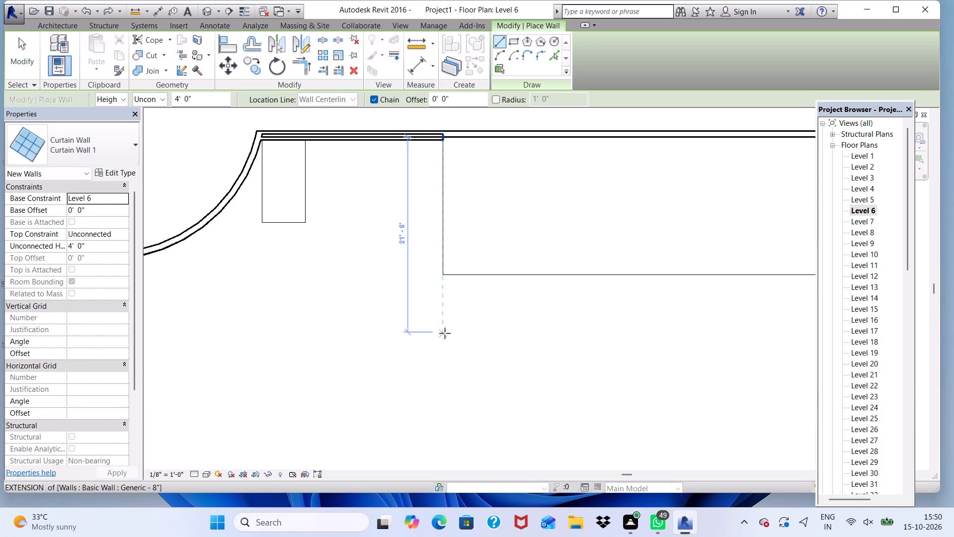
pyautogui.scroll(4, 431, 250)
pyautogui.scroll(-3, 431, 231)
pyautogui.scroll(1, 479, 302)
pyautogui.scroll(-5, 480, 315)
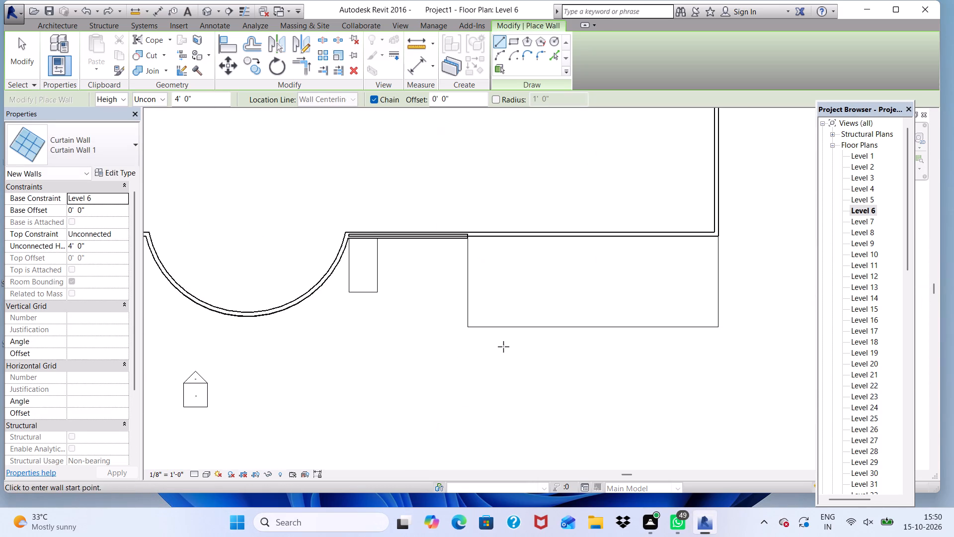
pyautogui.scroll(14, 457, 242)
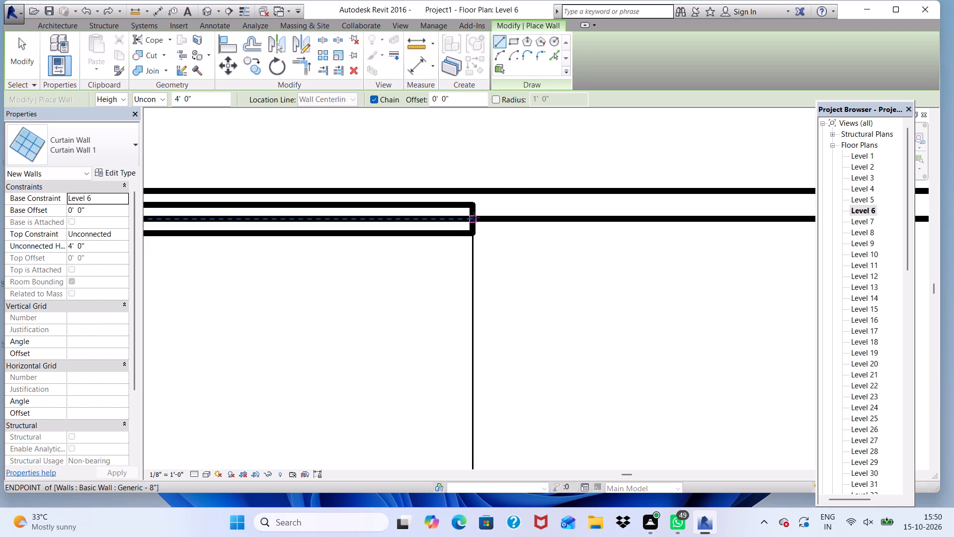
pyautogui.click(474, 217)
pyautogui.scroll(-15, 480, 275)
pyautogui.scroll(4, 476, 336)
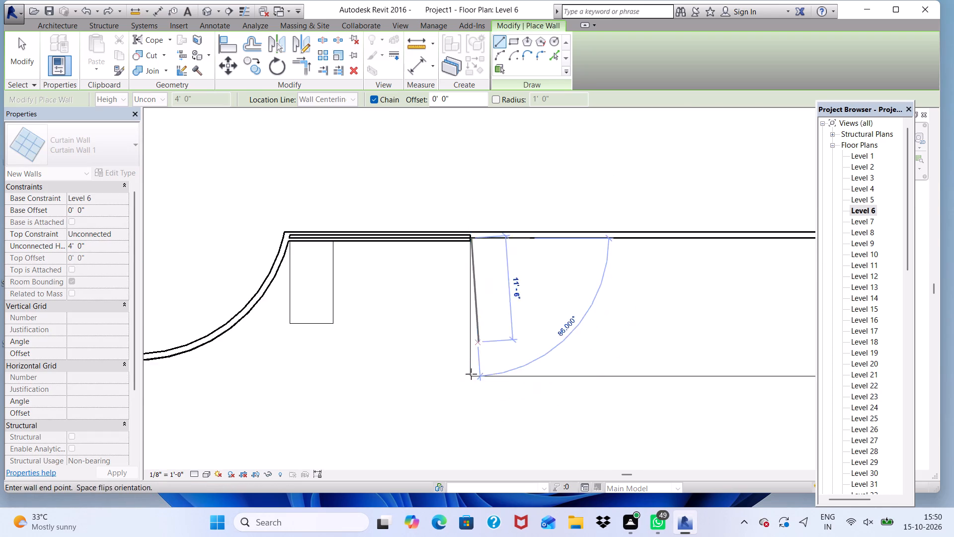
pyautogui.scroll(9, 469, 379)
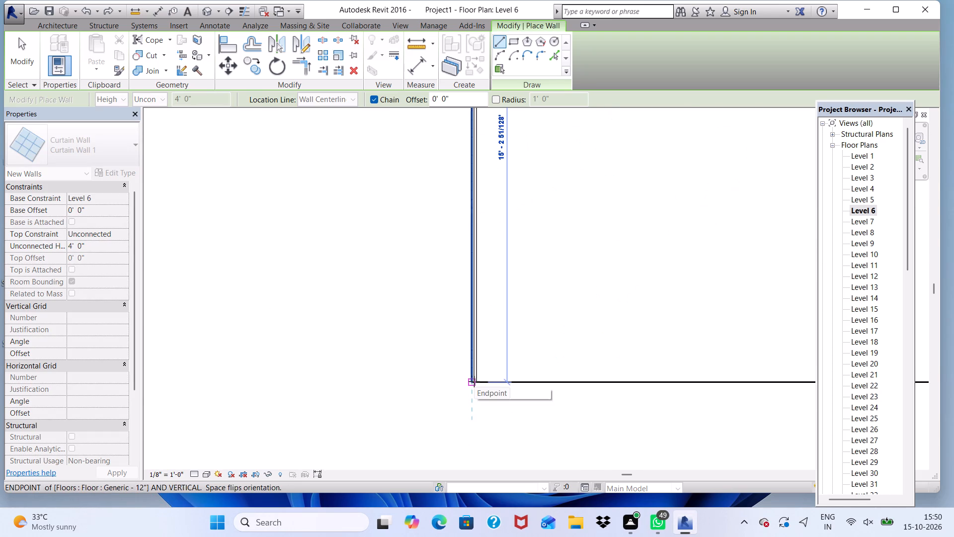
pyautogui.click(475, 381)
# Continue the curtain wall about 42' along the Level 6 balcony's front edge to its outer corner.
pyautogui.scroll(-5, 511, 373)
pyautogui.scroll(-5, 439, 374)
pyautogui.scroll(-4, 479, 366)
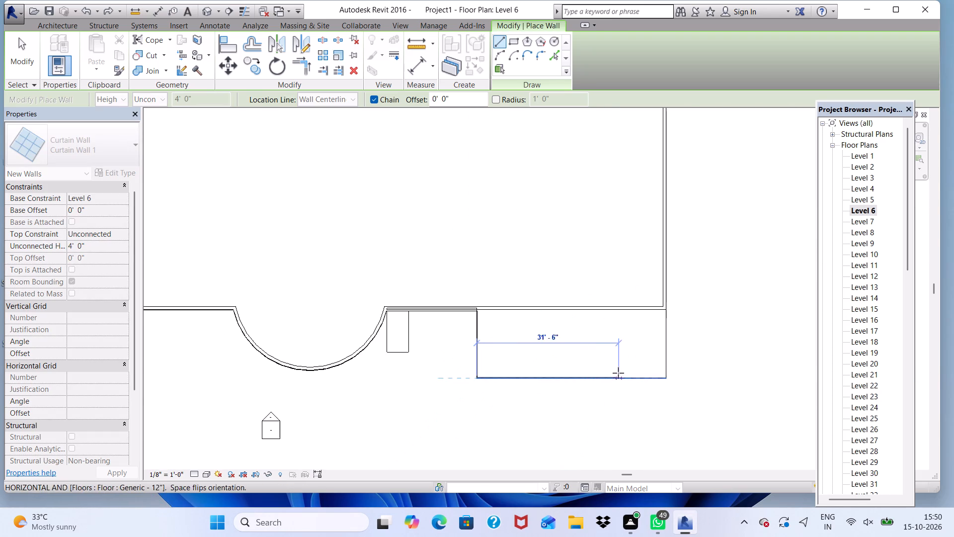
pyautogui.scroll(11, 655, 368)
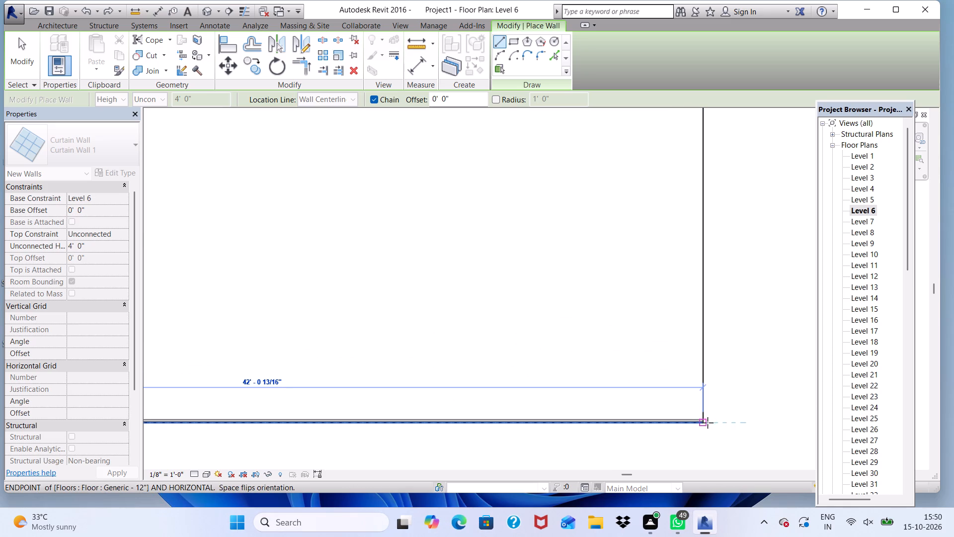
pyautogui.scroll(6, 700, 413)
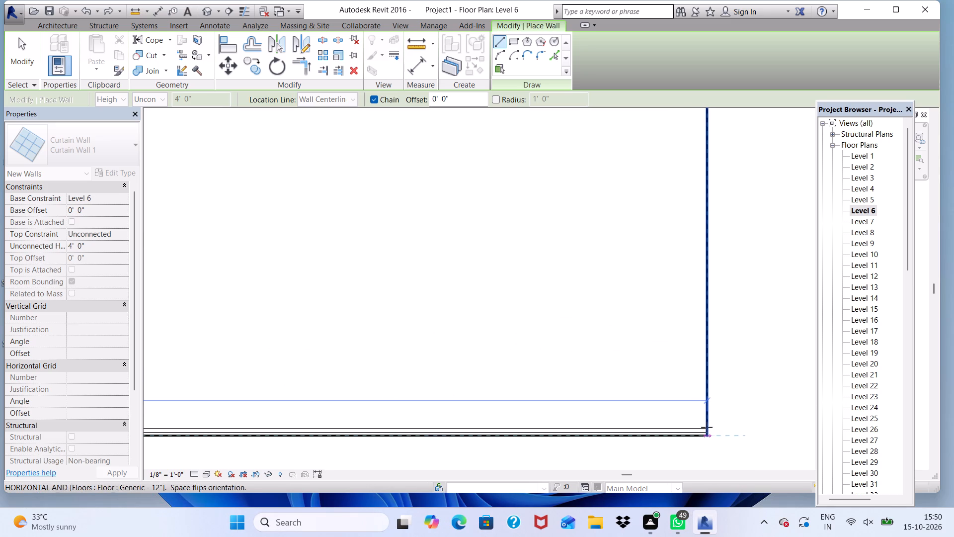
pyautogui.click(708, 435)
# Close the Level 6 balcony railing with a curtain wall about 15' long from the outer corner back to the building corner.
pyautogui.scroll(-6, 686, 310)
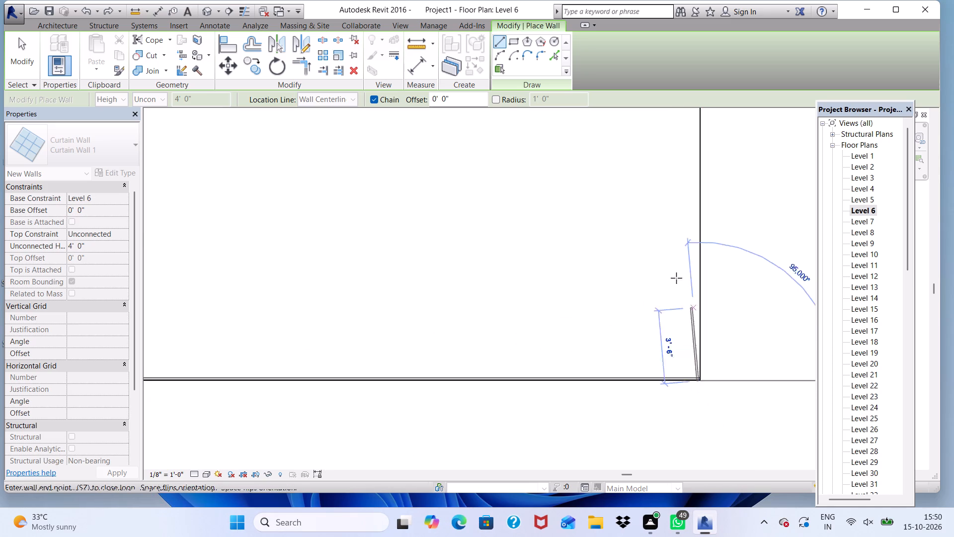
pyautogui.scroll(-9, 664, 273)
pyautogui.scroll(7, 679, 235)
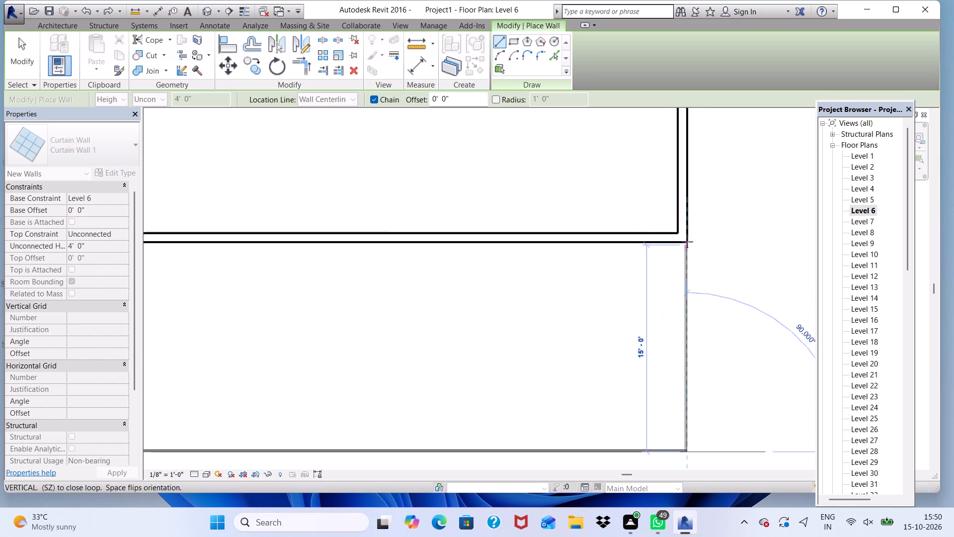
pyautogui.scroll(3, 687, 242)
pyautogui.click(686, 241)
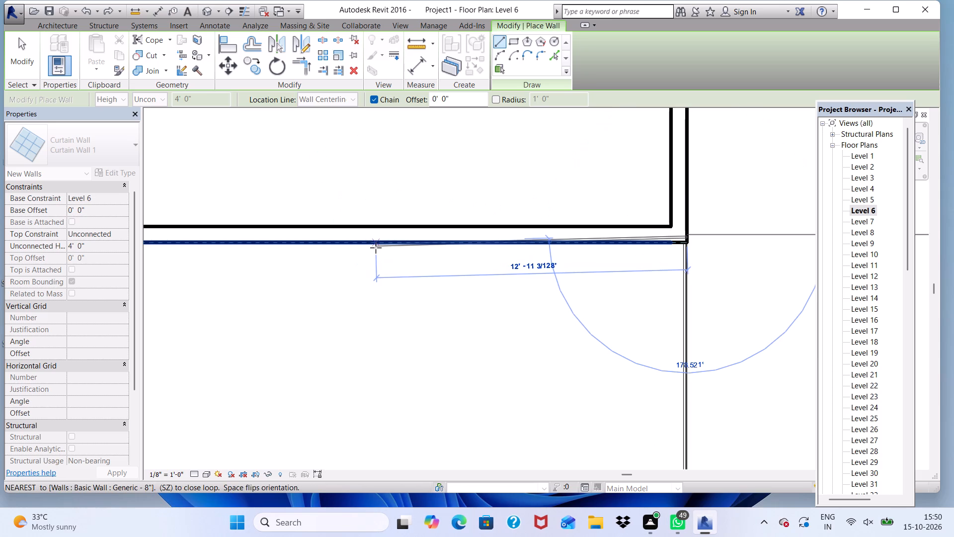
pyautogui.press('Escape')
pyautogui.press('Escape')
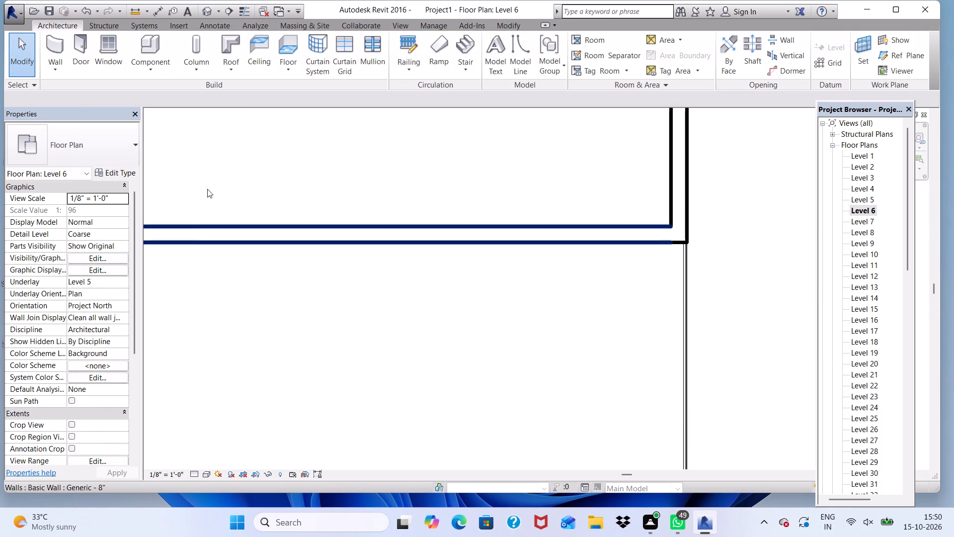
# Inspect the Level 6 balcony's curtain wall railing against the railings below it in the 3D view.
pyautogui.click(210, 10)
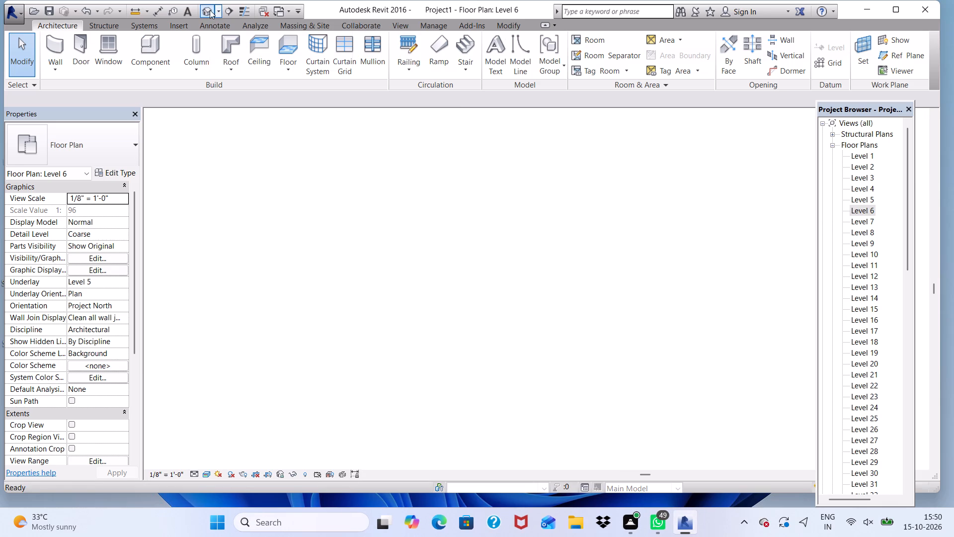
pyautogui.scroll(8, 533, 324)
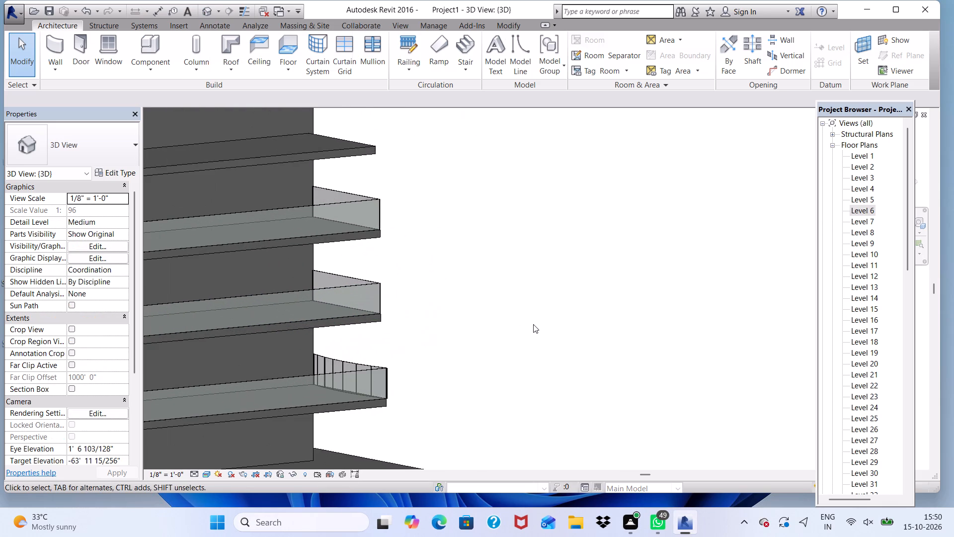
pyautogui.scroll(-3, 533, 324)
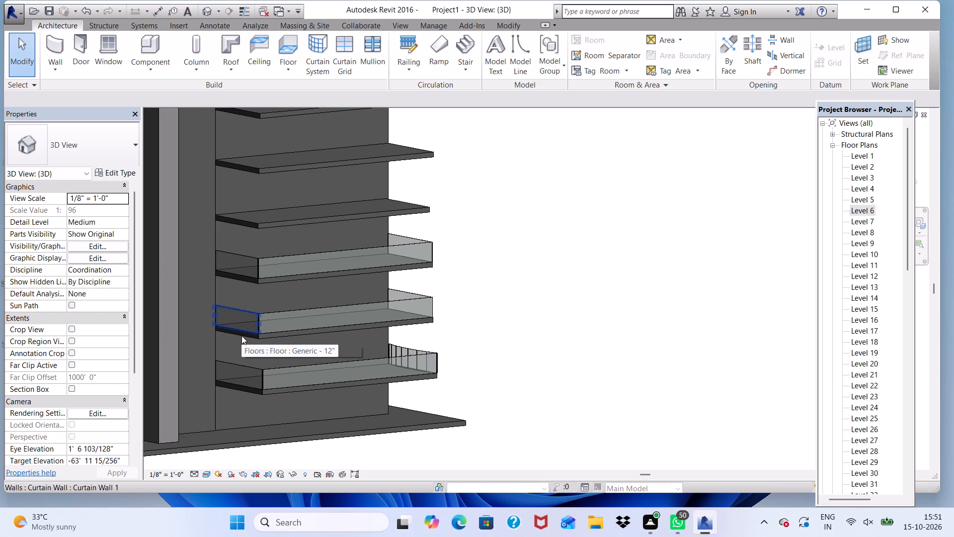
pyautogui.scroll(-1, 241, 335)
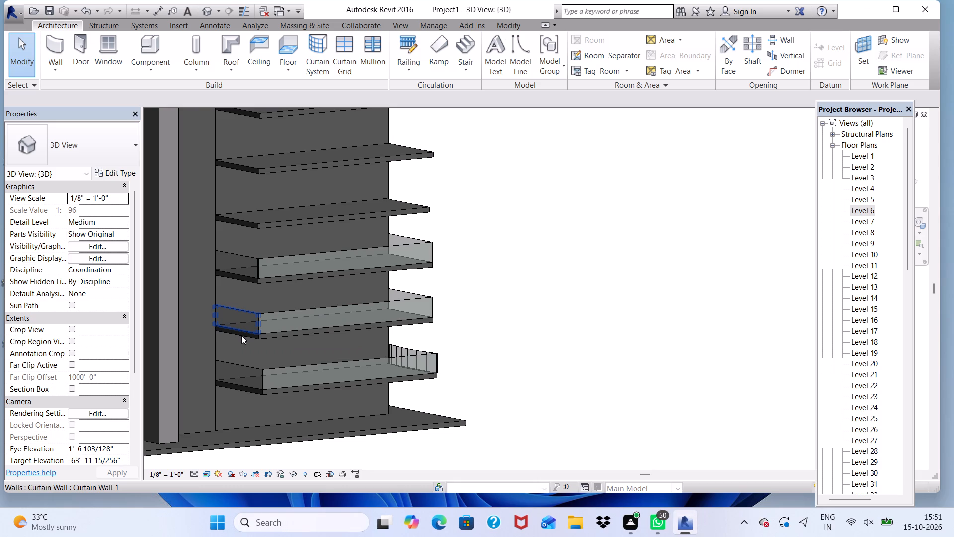
# Examine the finished curtain wall railings on the lower balconies and the bare balconies above them from several sides in 3D.
pyautogui.scroll(-5, 167, 285)
pyautogui.scroll(-4, 213, 267)
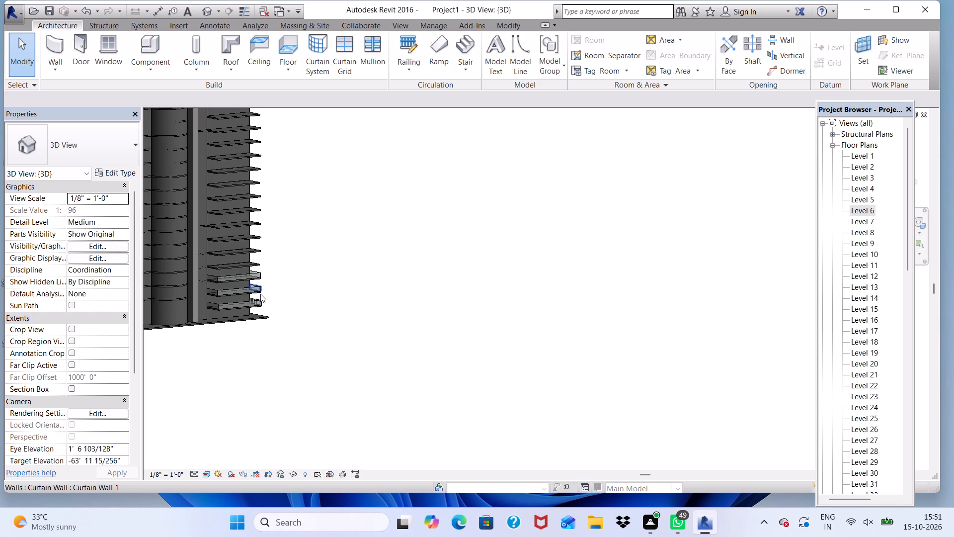
pyautogui.scroll(5, 227, 225)
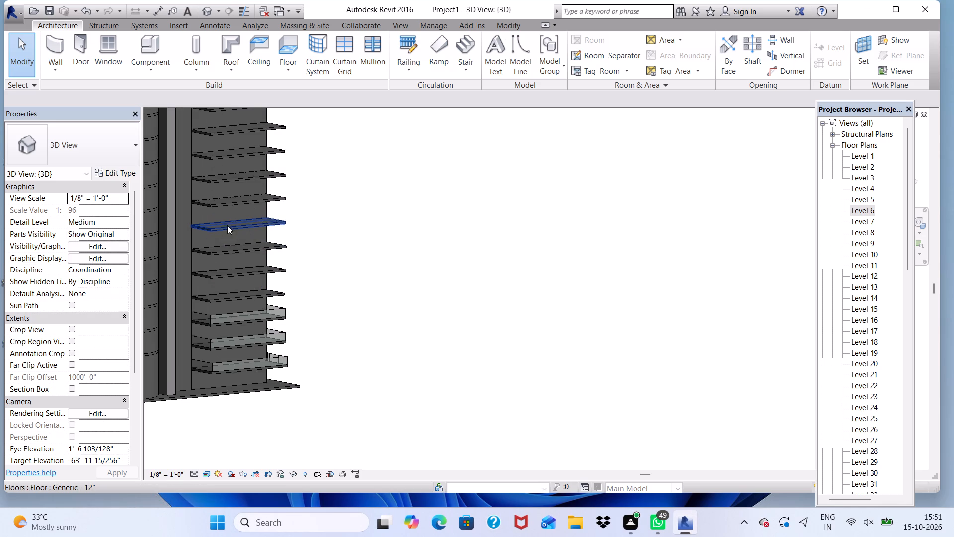
pyautogui.scroll(-1, 229, 229)
pyautogui.scroll(5, 244, 313)
pyautogui.scroll(-11, 244, 313)
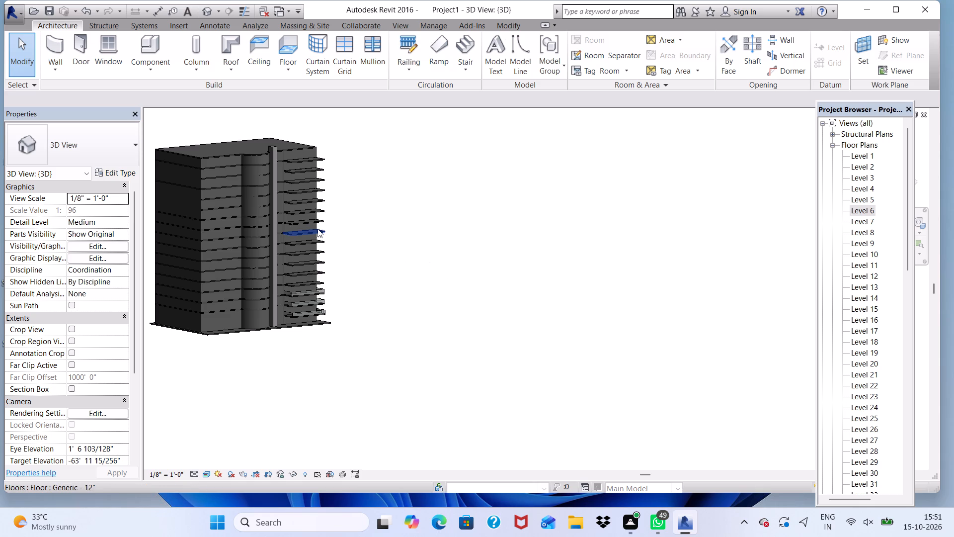
pyautogui.keyDown('shift'); pyautogui.scroll(-1, 273, 189); pyautogui.keyUp('shift')
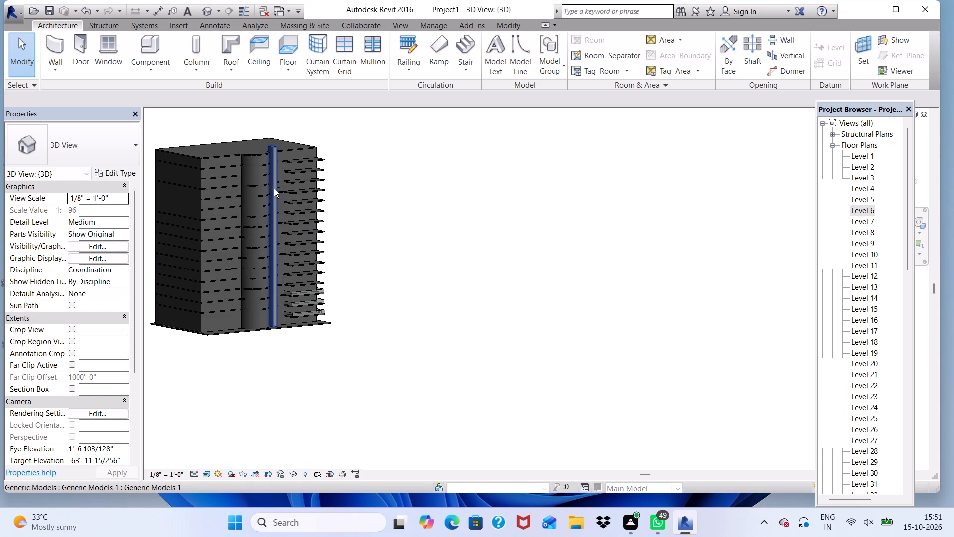
pyautogui.keyDown('shift'); pyautogui.moveTo(274, 189); pyautogui.dragTo(159, 158, button='middle'); pyautogui.keyUp('shift')
pyautogui.scroll(5, 294, 330)
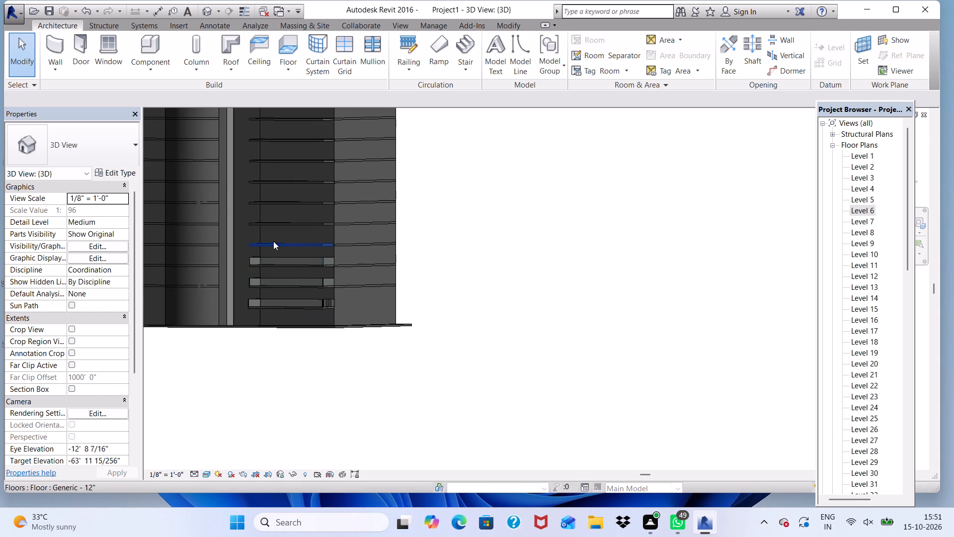
pyautogui.scroll(4, 273, 233)
pyautogui.scroll(4, 317, 248)
pyautogui.scroll(-1, 327, 263)
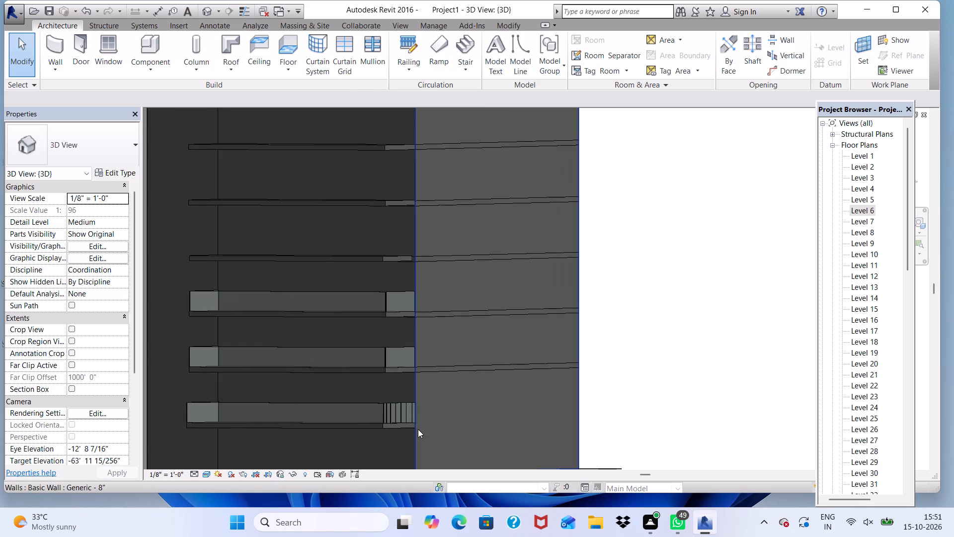
pyautogui.keyDown('shift'); pyautogui.moveTo(419, 431); pyautogui.dragTo(313, 392, button='middle'); pyautogui.keyUp('shift')
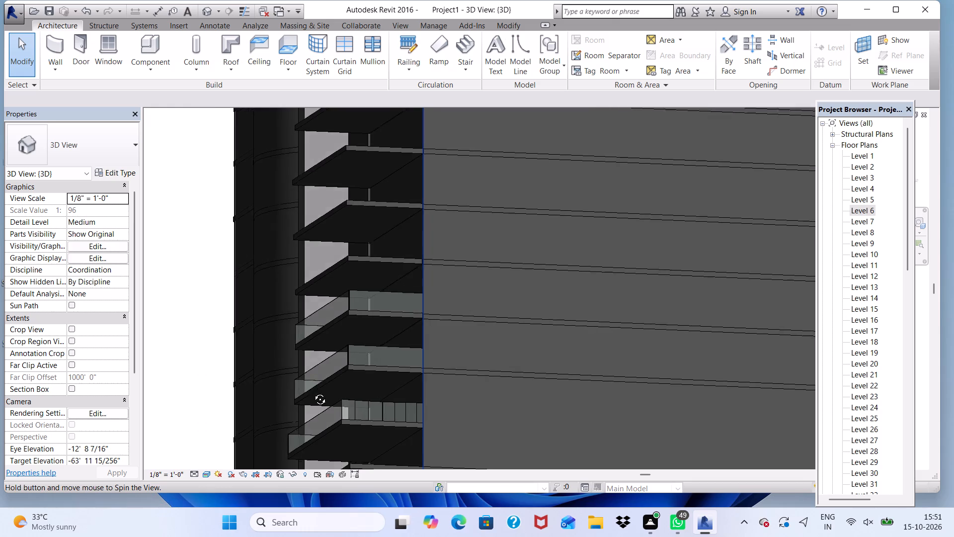
pyautogui.keyDown('shift'); pyautogui.moveTo(313, 392); pyautogui.dragTo(342, 377, button='middle'); pyautogui.keyUp('shift')
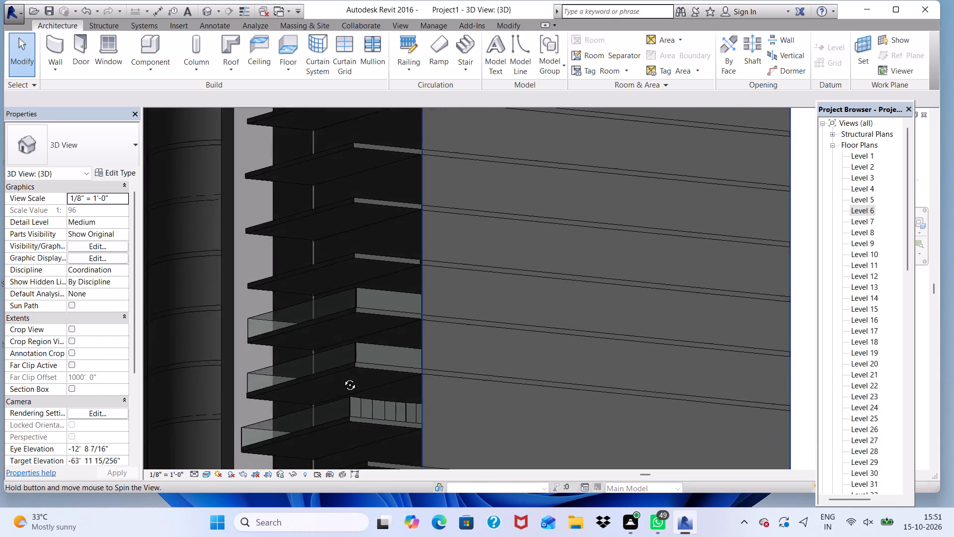
pyautogui.keyDown('shift'); pyautogui.moveTo(342, 377); pyautogui.dragTo(529, 439, button='middle'); pyautogui.keyUp('shift')
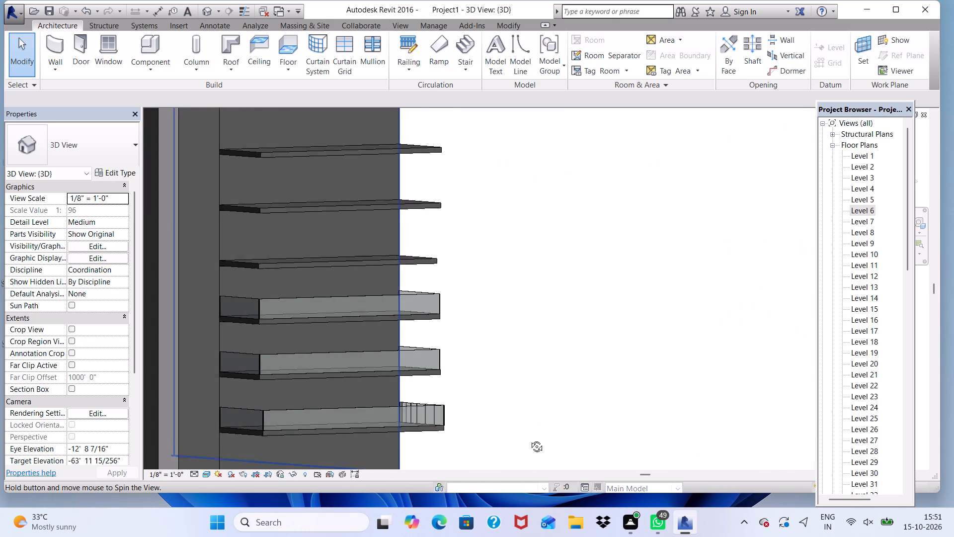
pyautogui.keyDown('shift'); pyautogui.moveTo(529, 439); pyautogui.dragTo(402, 459, button='middle'); pyautogui.keyUp('shift')
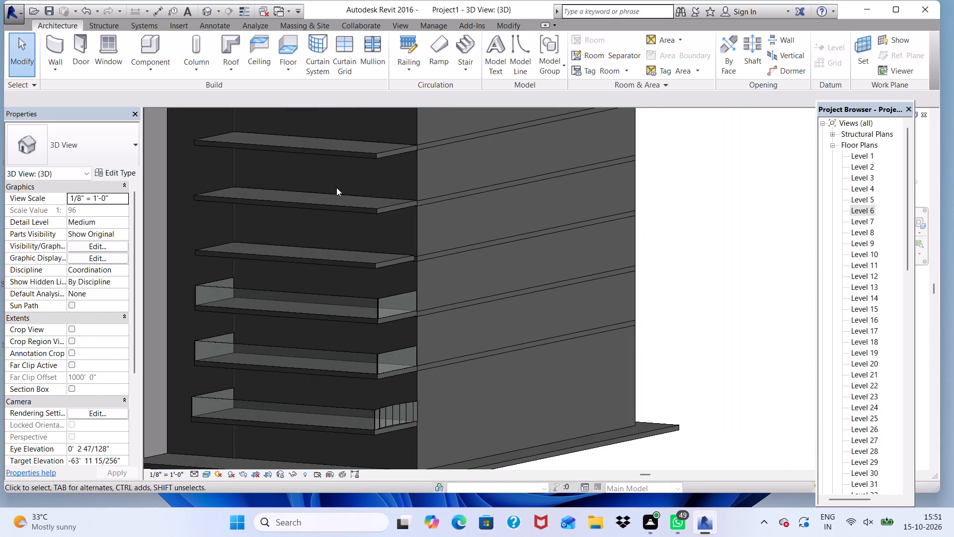
pyautogui.scroll(-4, 336, 187)
pyautogui.scroll(-1, 466, 363)
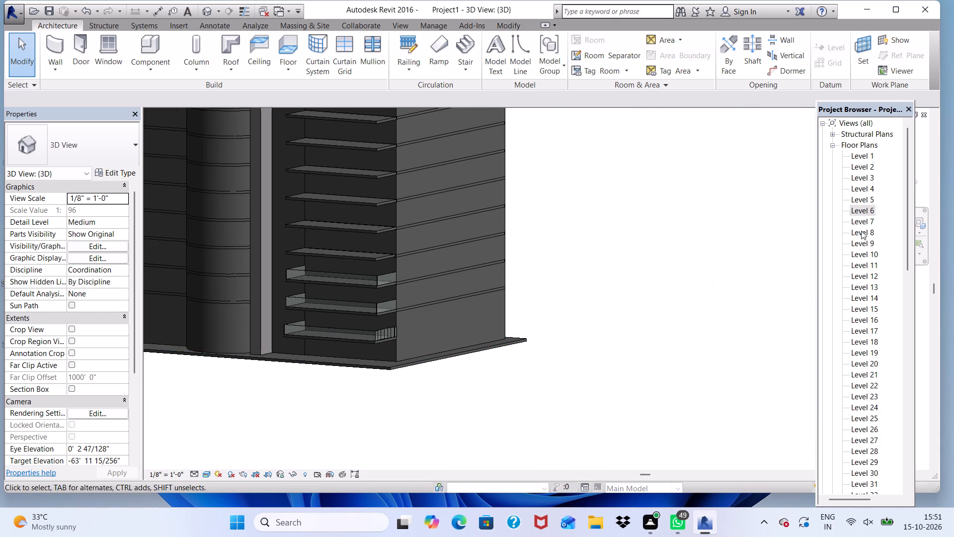
# On the Level 8 plan, draw a rectangular 4' high curtain wall loop about 41' by 15' around the balcony's edges.
pyautogui.doubleClick(862, 231)
pyautogui.scroll(-5, 639, 373)
pyautogui.scroll(2, 615, 343)
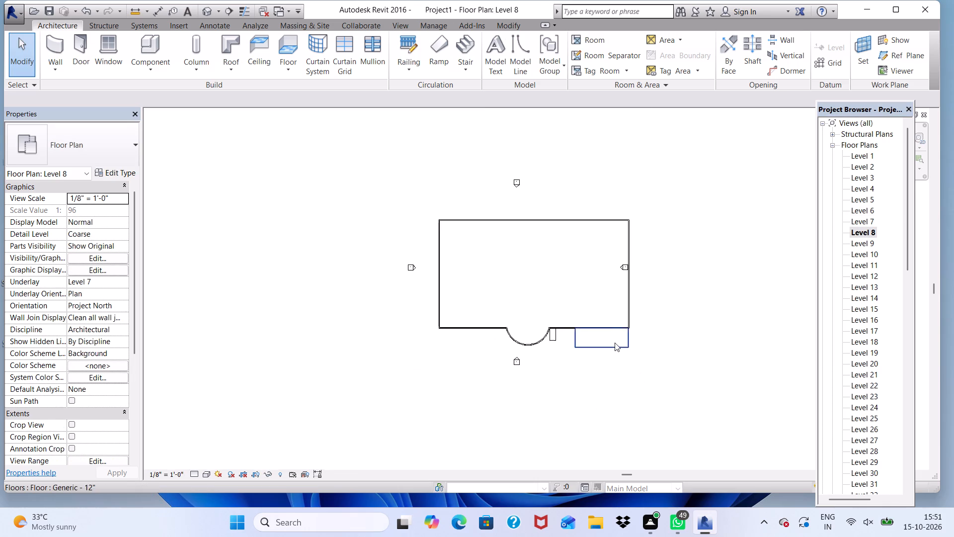
pyautogui.click(55, 50)
pyautogui.click(513, 37)
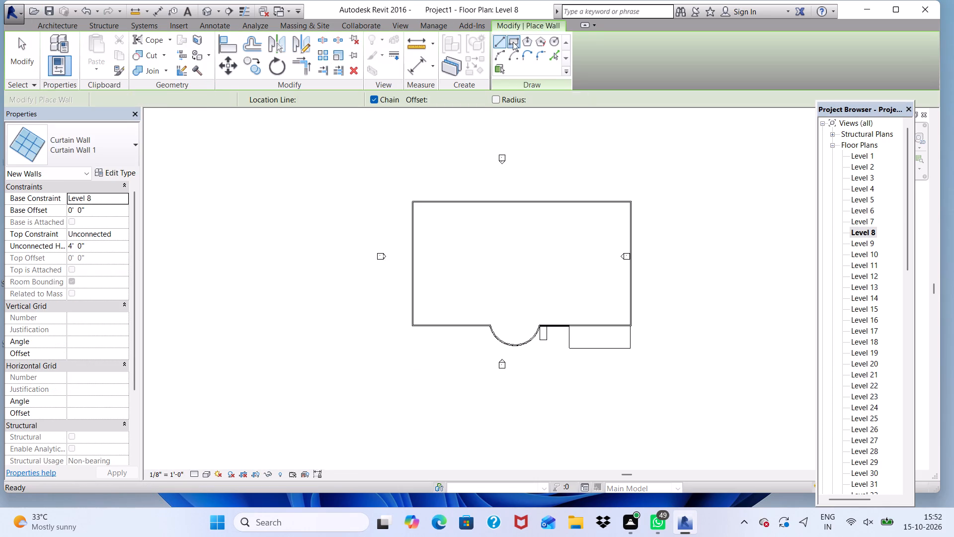
pyautogui.scroll(4, 635, 407)
pyautogui.scroll(11, 540, 277)
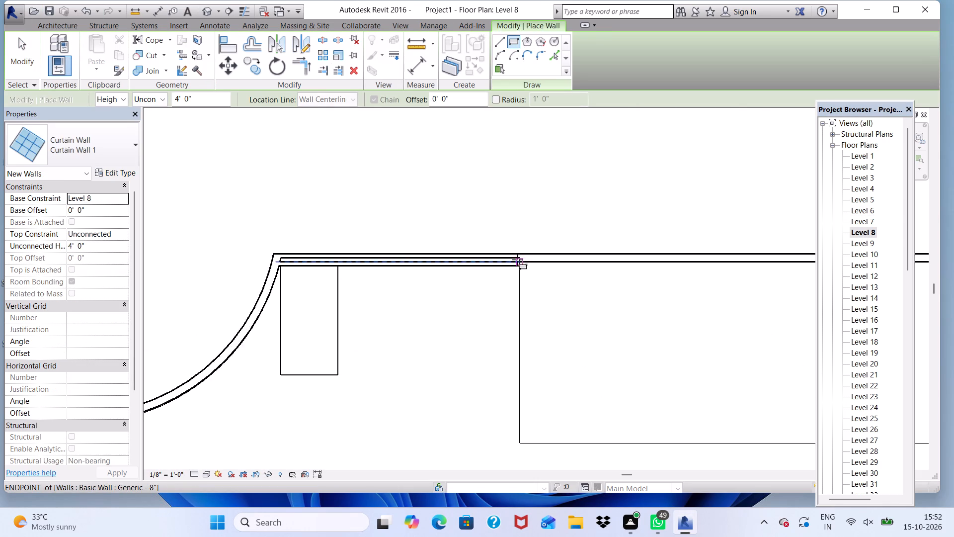
pyautogui.scroll(4, 517, 258)
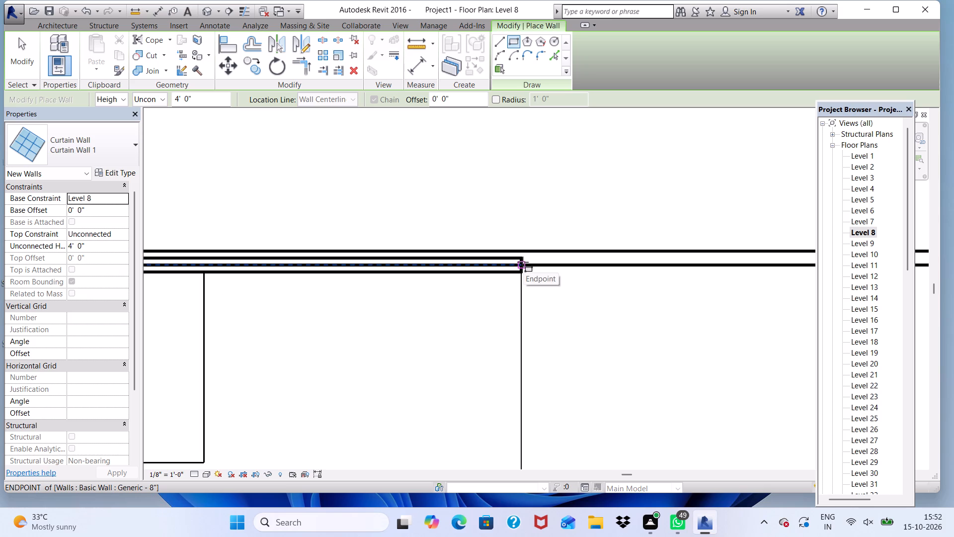
pyautogui.click(521, 264)
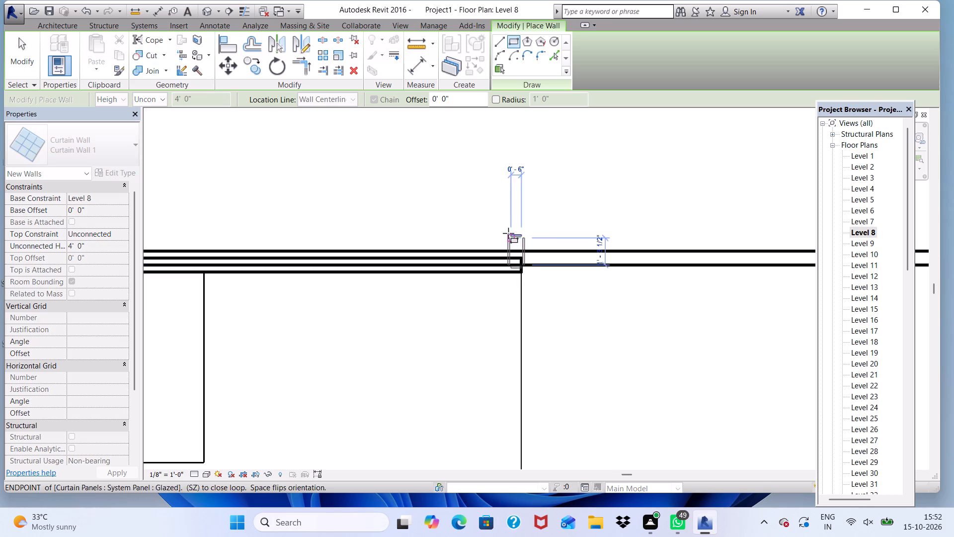
pyautogui.scroll(-6, 508, 233)
pyautogui.scroll(-7, 550, 196)
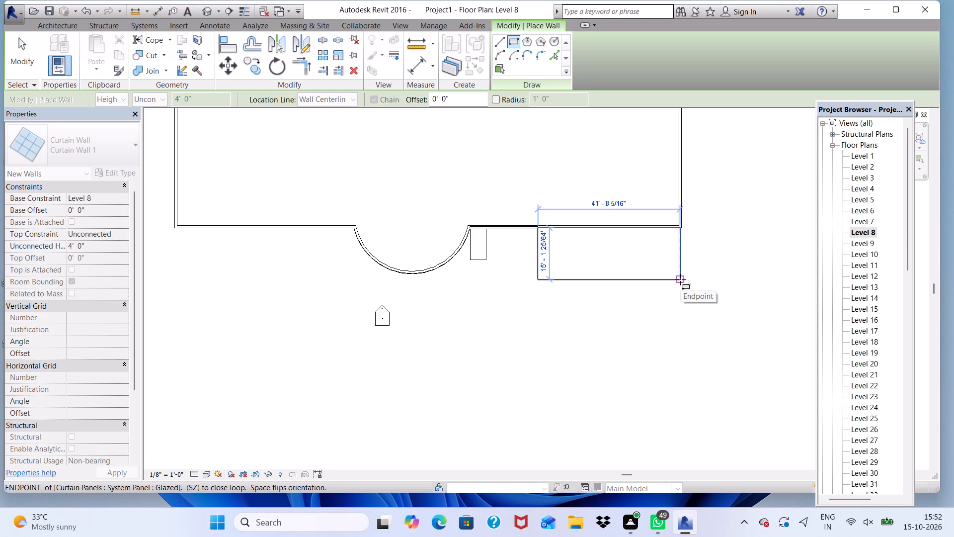
pyautogui.click(679, 279)
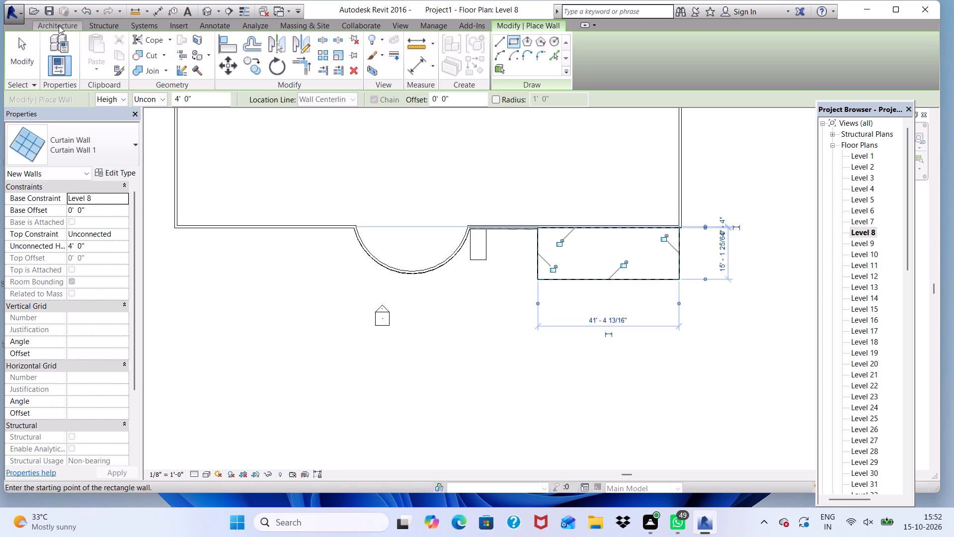
# In the 3D view, delete the Level 8 curtain wall segment that runs along the building wall.
pyautogui.click(200, 5)
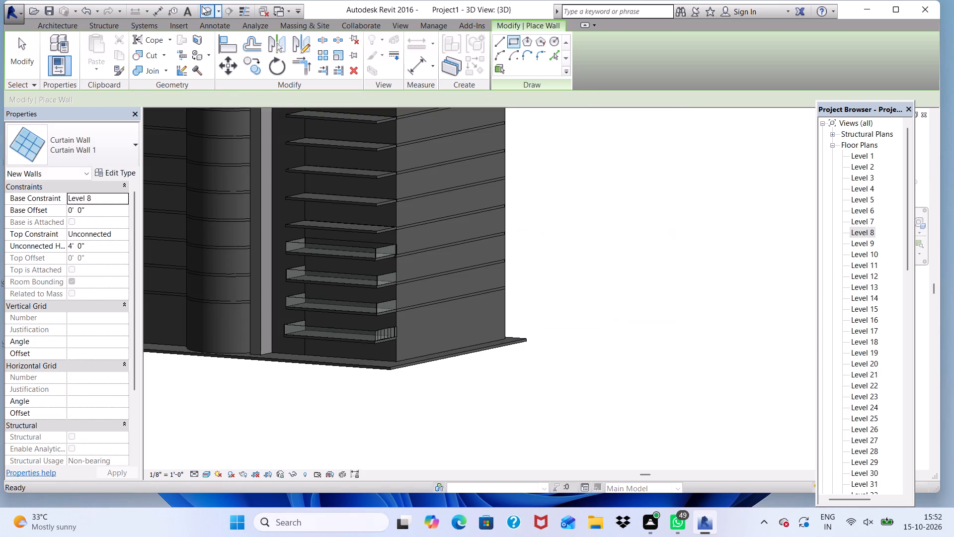
pyautogui.scroll(6, 347, 262)
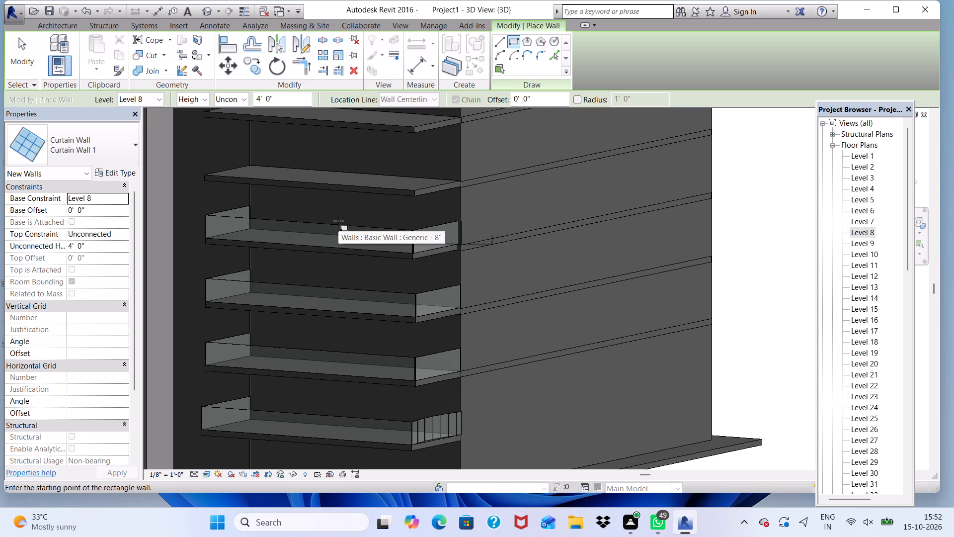
pyautogui.press('space')
pyautogui.scroll(5, 338, 221)
pyautogui.press('Escape')
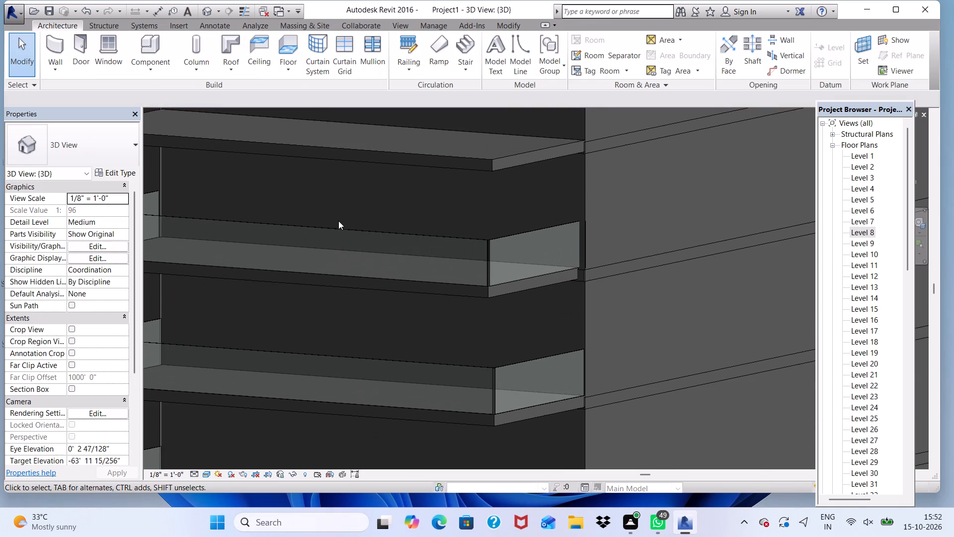
pyautogui.scroll(4, 505, 202)
pyautogui.scroll(-1, 509, 205)
pyautogui.scroll(-1, 556, 272)
pyautogui.moveTo(559, 278); pyautogui.dragTo(541, 301, button='middle')
pyautogui.scroll(2, 590, 299)
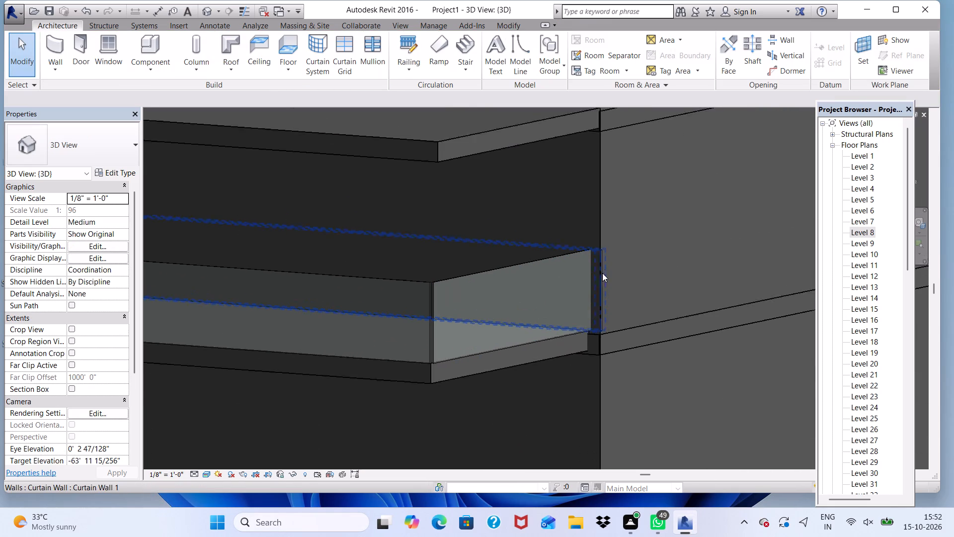
pyautogui.scroll(2, 602, 273)
pyautogui.click(604, 265)
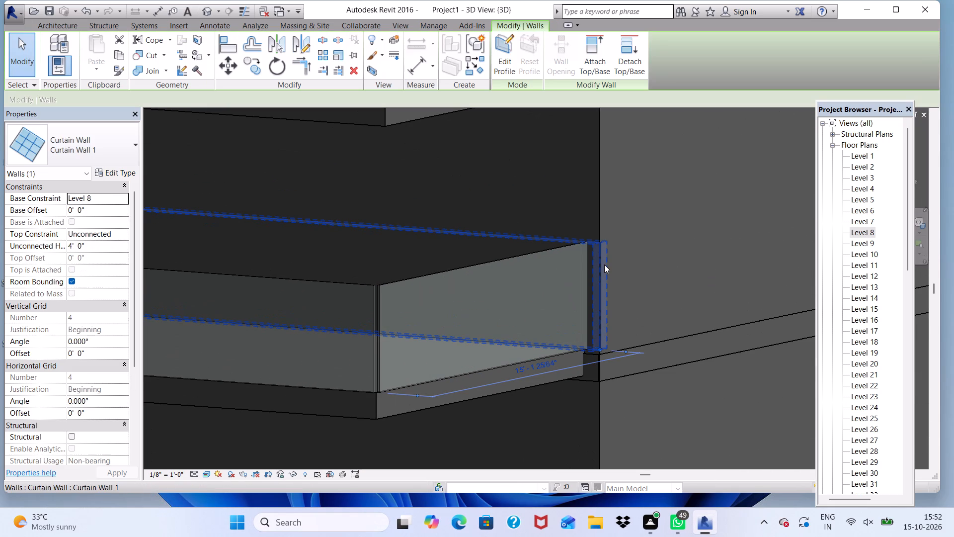
pyautogui.press('Delete')
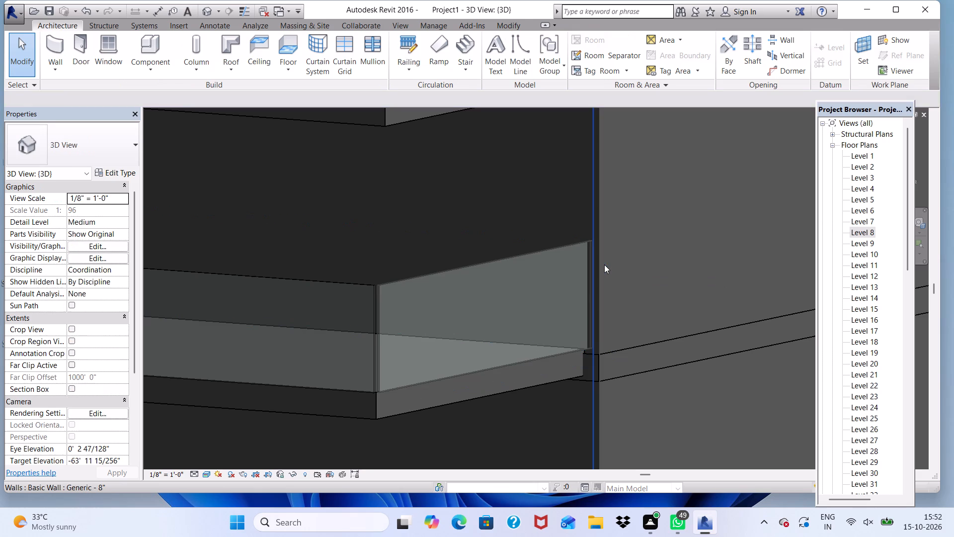
# Check the three-sided Level 8 balcony railing in the 3D view and on the Level 8 floor plan.
pyautogui.scroll(-7, 604, 265)
pyautogui.scroll(-3, 504, 345)
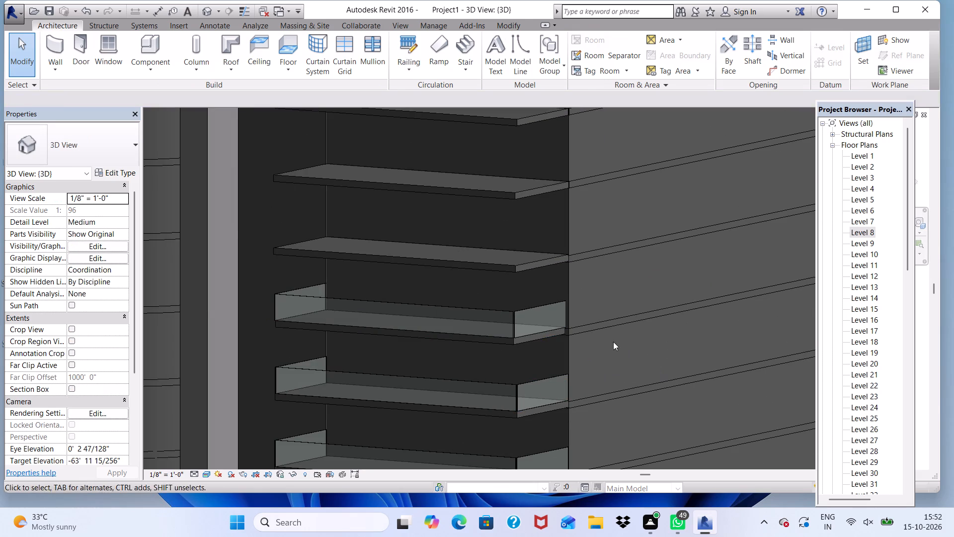
pyautogui.press('space')
pyautogui.scroll(-6, 314, 266)
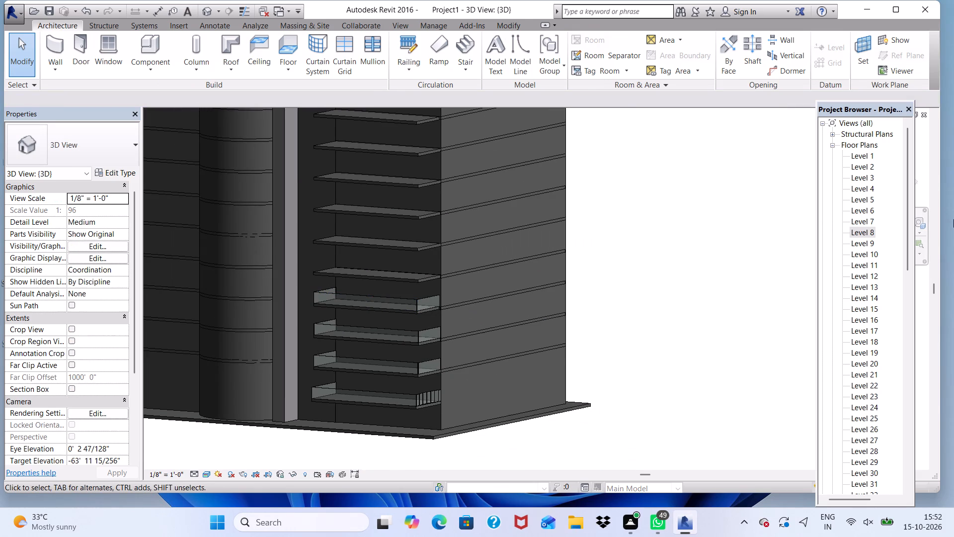
pyautogui.doubleClick(863, 231)
pyautogui.scroll(5, 543, 242)
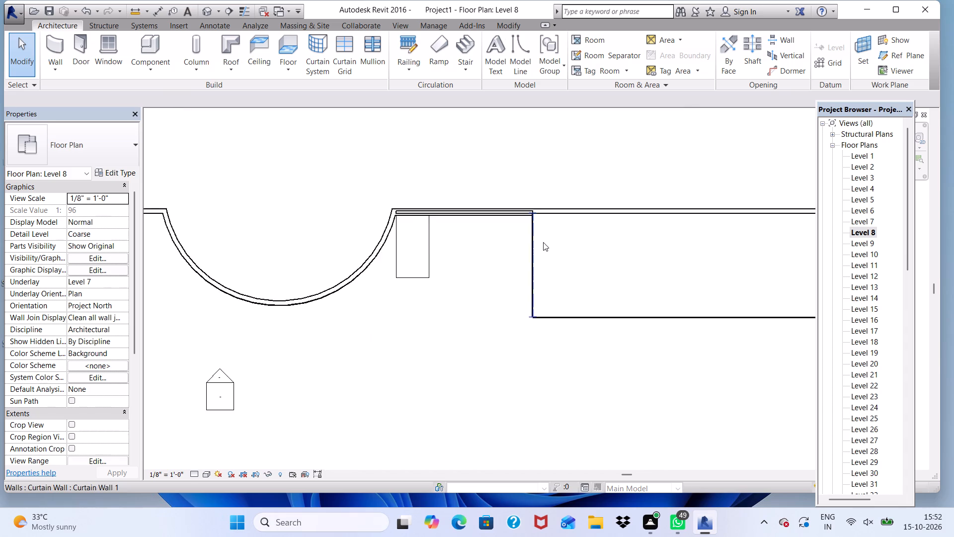
pyautogui.scroll(-1, 547, 199)
pyautogui.scroll(3, 547, 199)
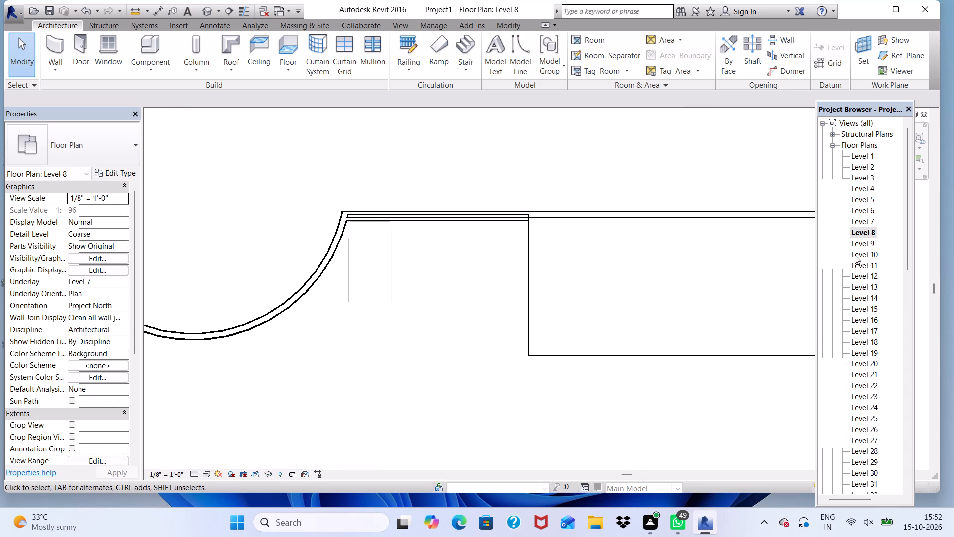
# On the Level 10 plan, draw a rectangular 4' high curtain wall loop about 41'-8" by 15'-6" around the balcony's edges.
pyautogui.doubleClick(855, 257)
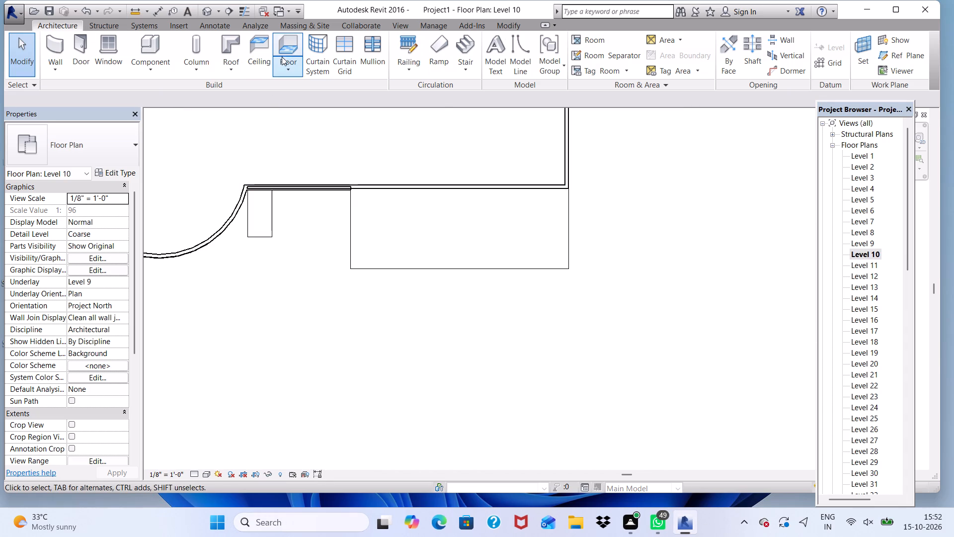
pyautogui.click(48, 39)
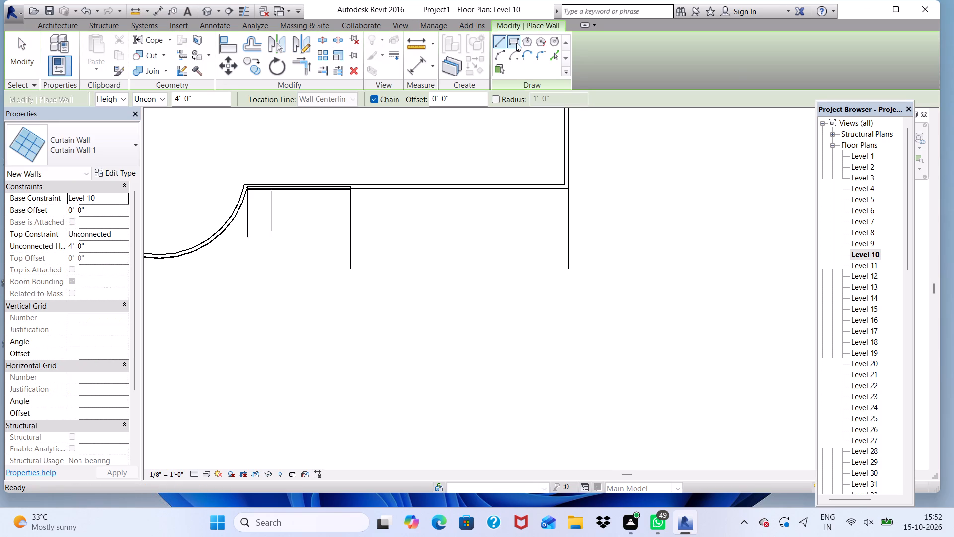
pyautogui.click(516, 43)
pyautogui.scroll(5, 332, 198)
pyautogui.scroll(5, 380, 178)
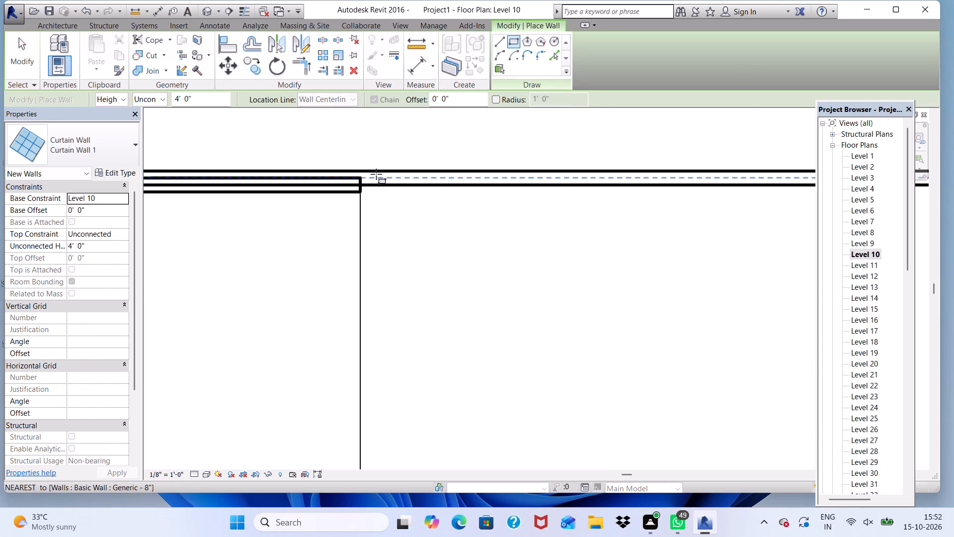
pyautogui.scroll(4, 365, 180)
pyautogui.scroll(-1, 358, 184)
pyautogui.click(356, 187)
pyautogui.scroll(-5, 366, 161)
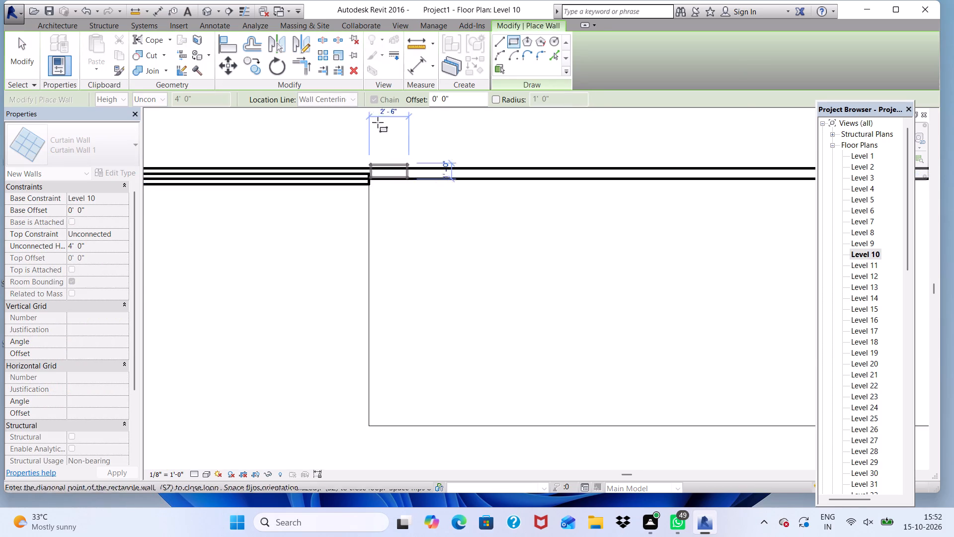
pyautogui.scroll(-11, 320, 134)
pyautogui.scroll(5, 475, 230)
pyautogui.scroll(-1, 475, 230)
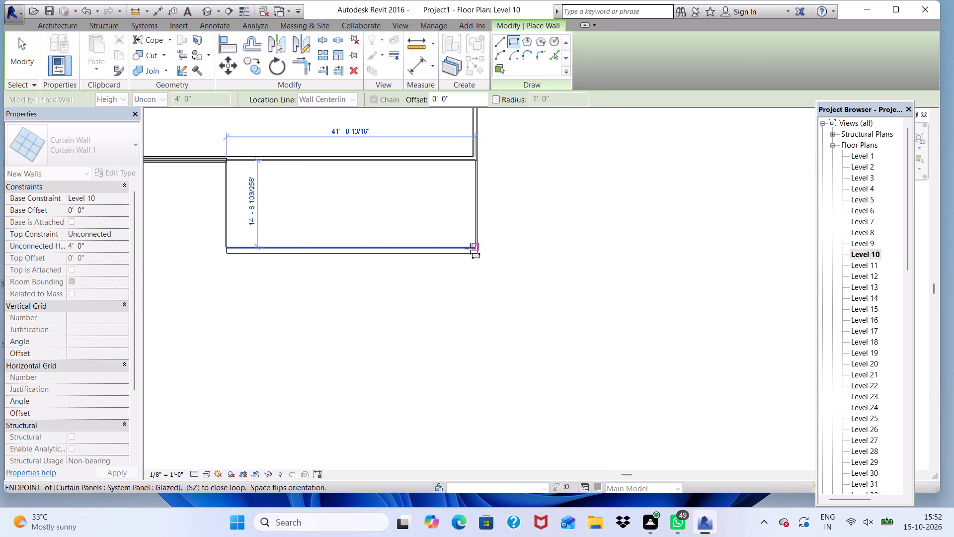
pyautogui.scroll(6, 476, 258)
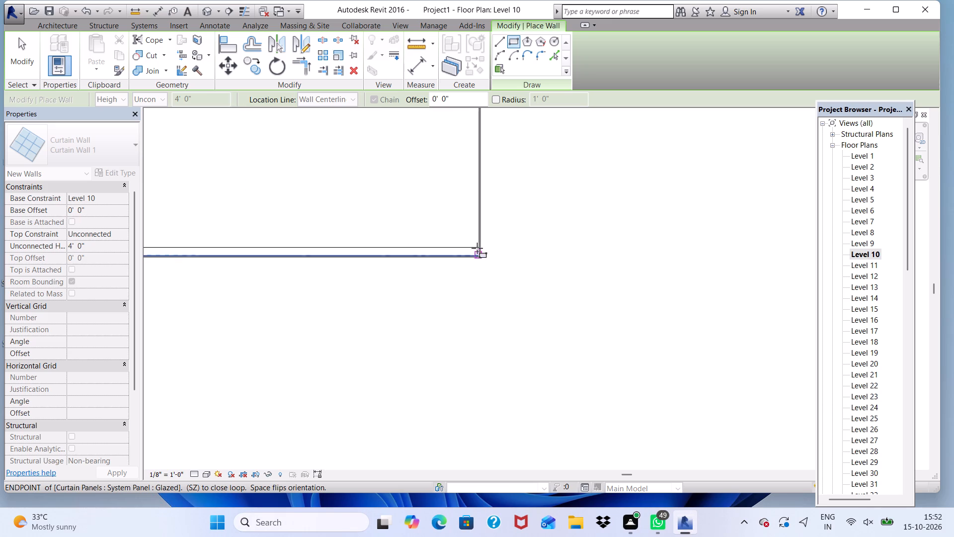
pyautogui.scroll(4, 477, 240)
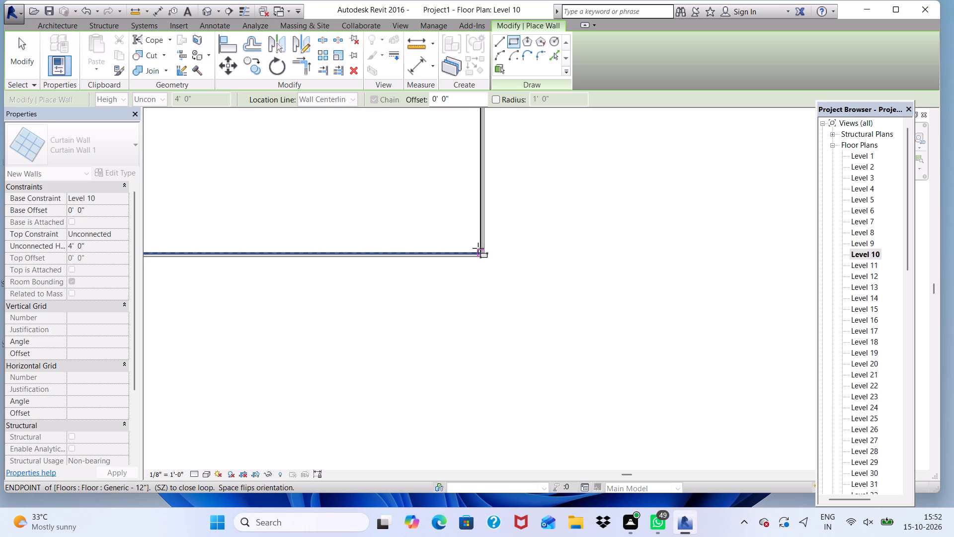
pyautogui.scroll(10, 478, 248)
pyautogui.scroll(-1, 479, 267)
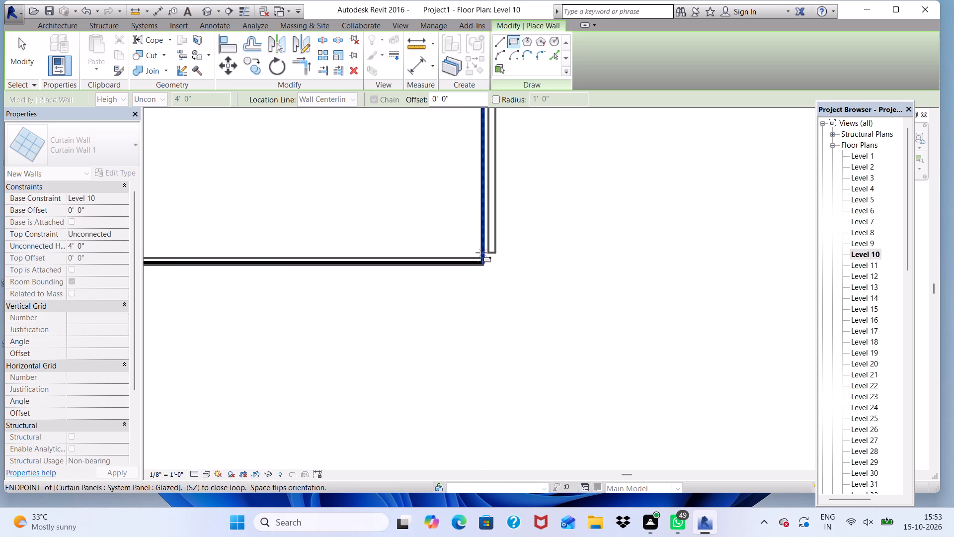
pyautogui.scroll(-1, 455, 259)
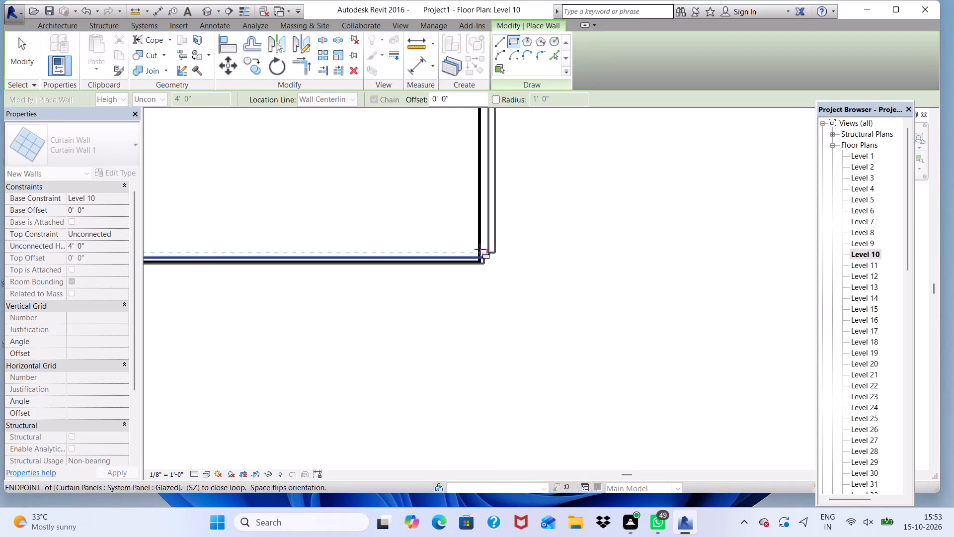
pyautogui.scroll(1, 472, 250)
pyautogui.scroll(-20, 472, 250)
pyautogui.scroll(-5, 472, 250)
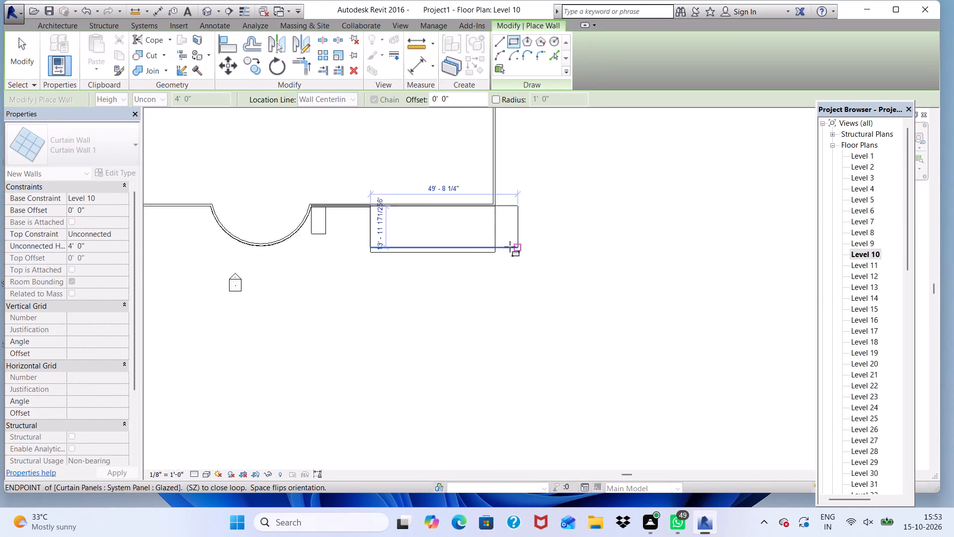
pyautogui.scroll(6, 495, 247)
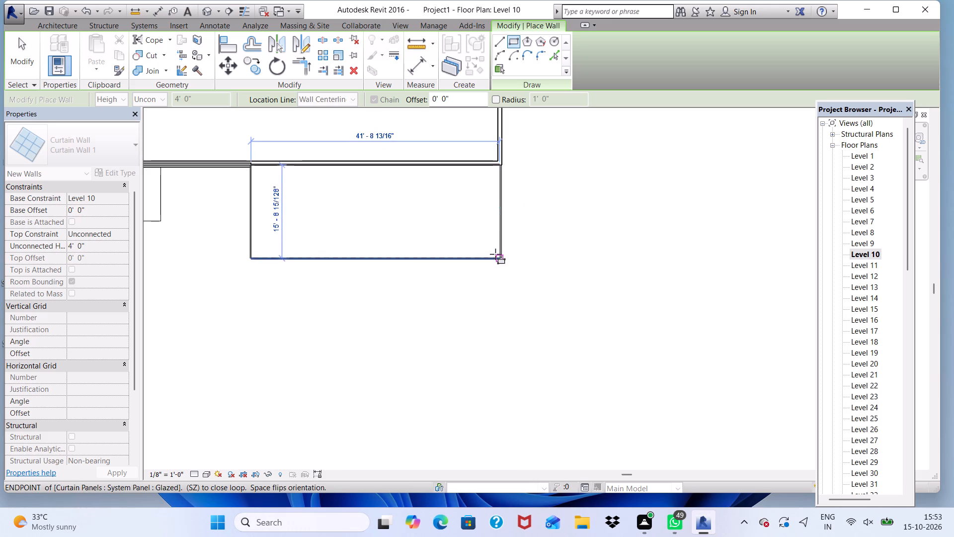
pyautogui.scroll(8, 497, 254)
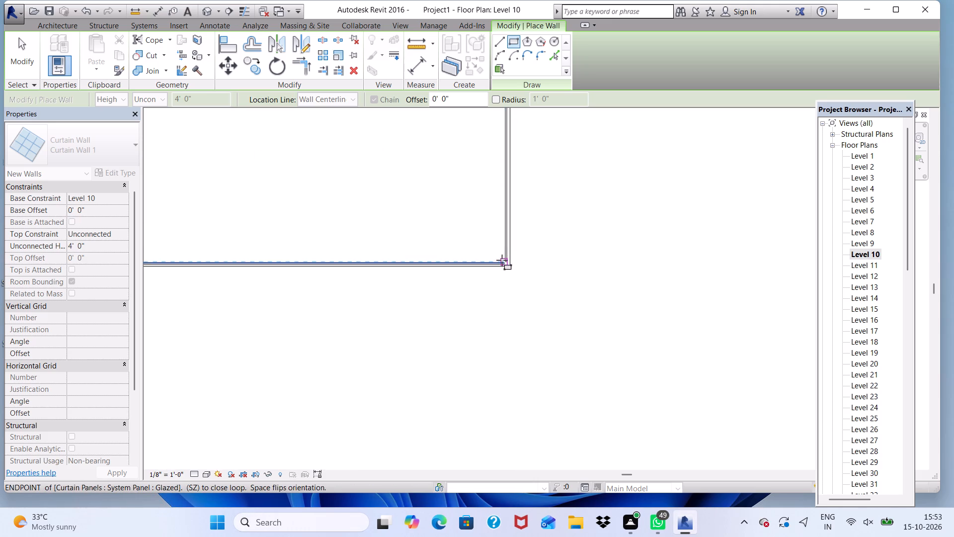
pyautogui.click(505, 261)
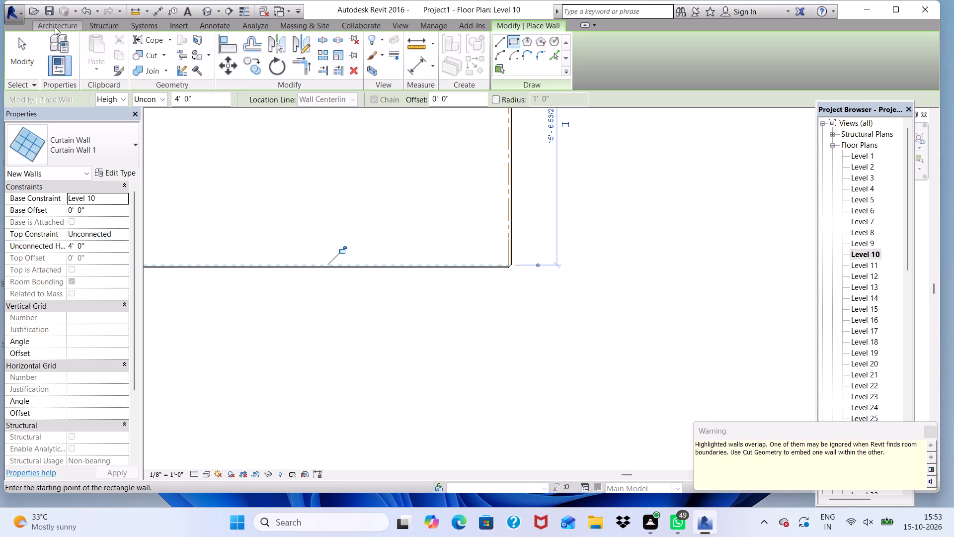
# In the 3D view, delete the Level 10 curtain wall segment that runs along the building wall.
pyautogui.click(213, 9)
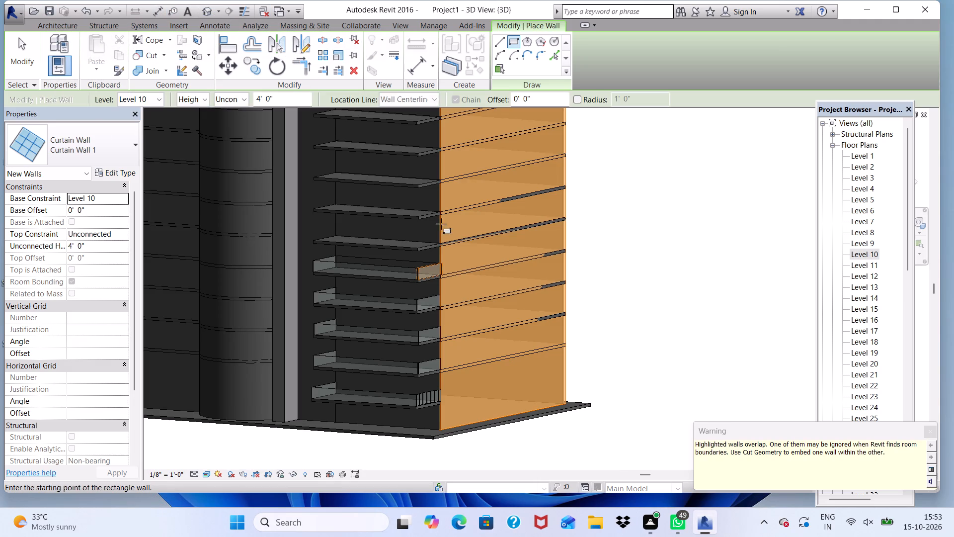
pyautogui.click(609, 228)
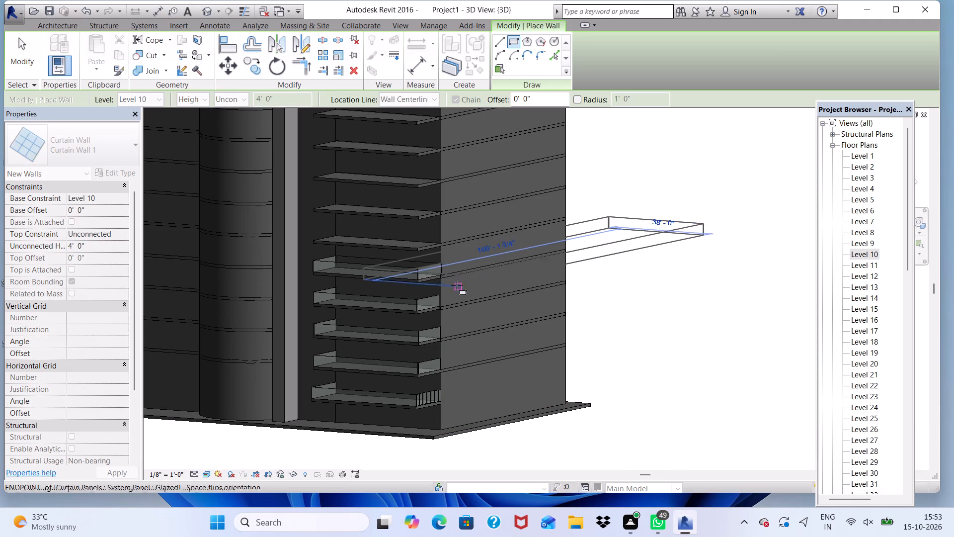
pyautogui.press('Escape')
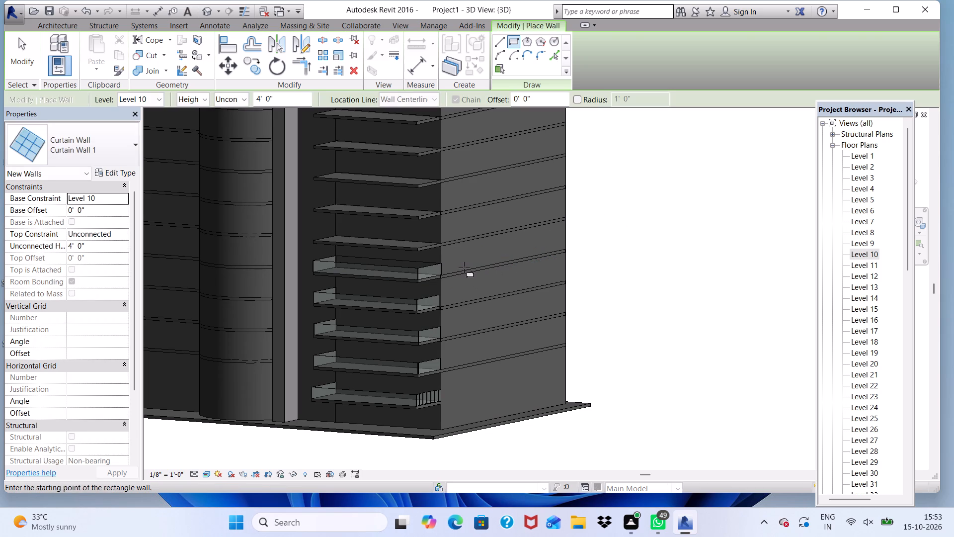
pyautogui.press('Escape')
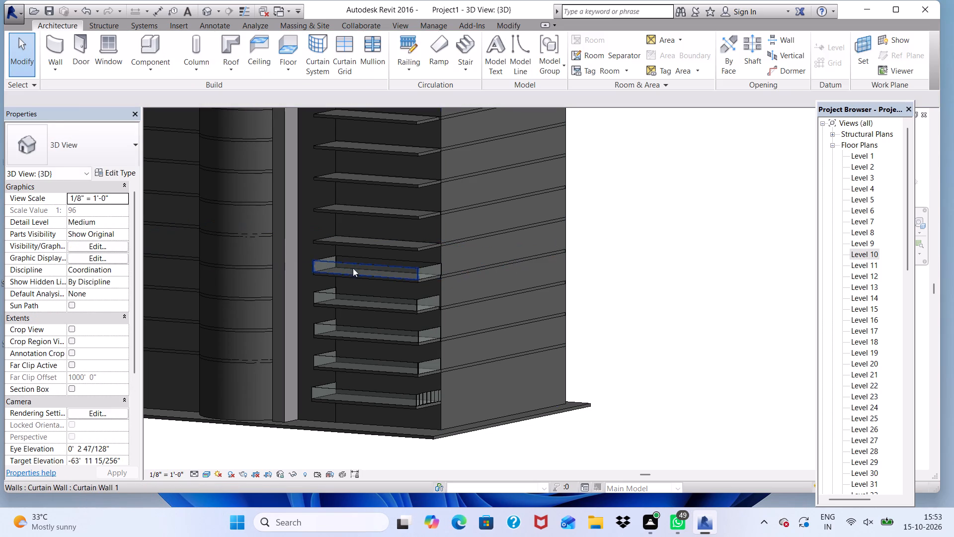
pyautogui.scroll(10, 397, 258)
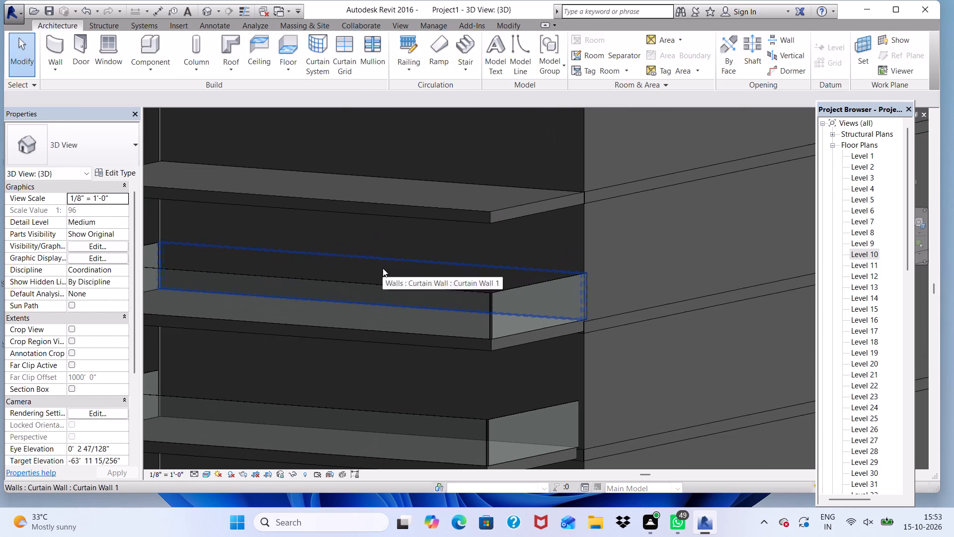
pyautogui.click(383, 268)
pyautogui.scroll(-5, 418, 255)
pyautogui.scroll(-1, 477, 263)
pyautogui.scroll(3, 485, 266)
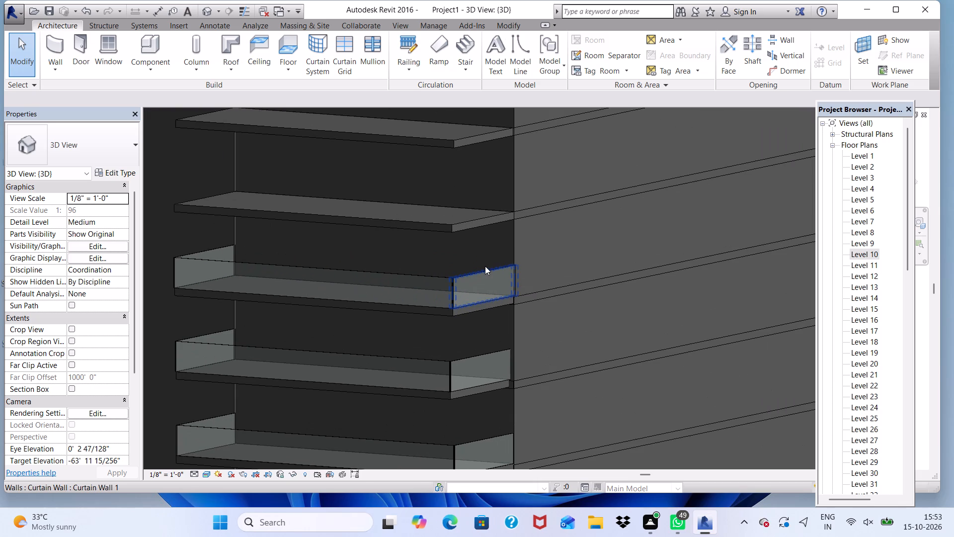
pyautogui.click(484, 258)
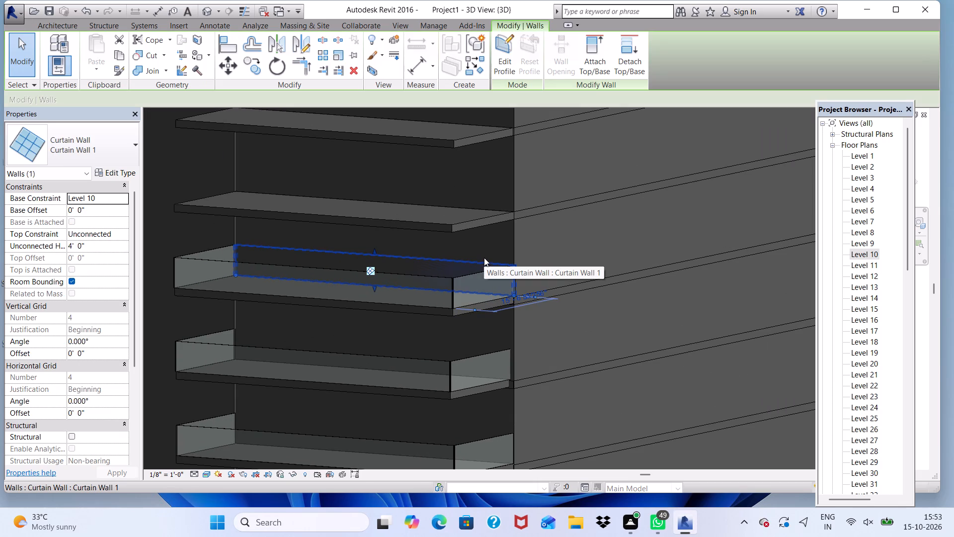
pyautogui.press('Delete')
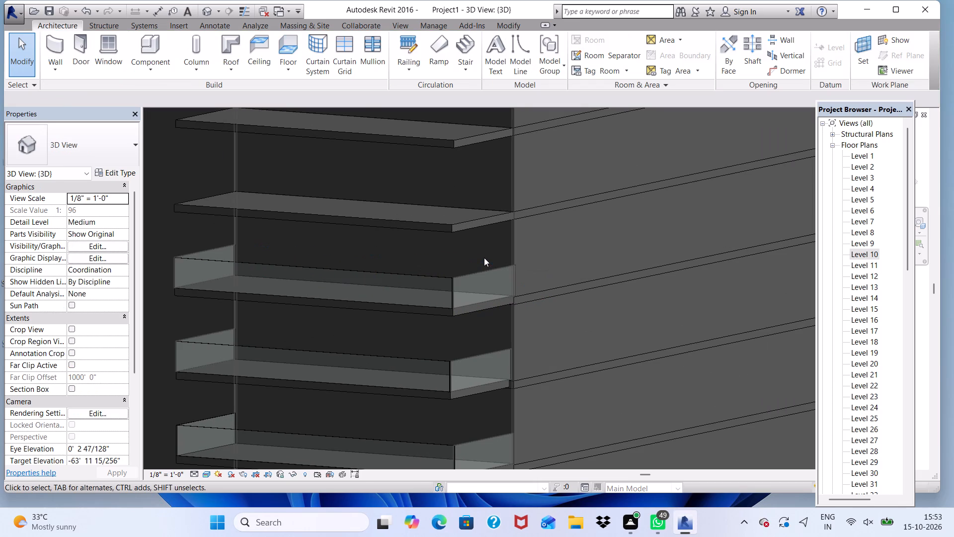
# Examine the three-sided Level 10 balcony railing and the bare balconies above it from several sides in 3D.
pyautogui.scroll(-12, 476, 274)
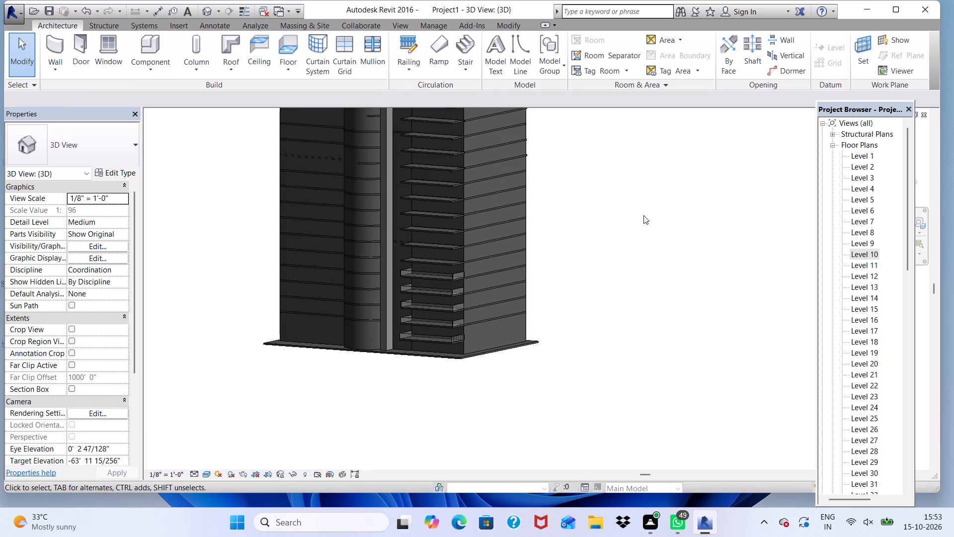
pyautogui.click(643, 213)
pyautogui.scroll(4, 318, 265)
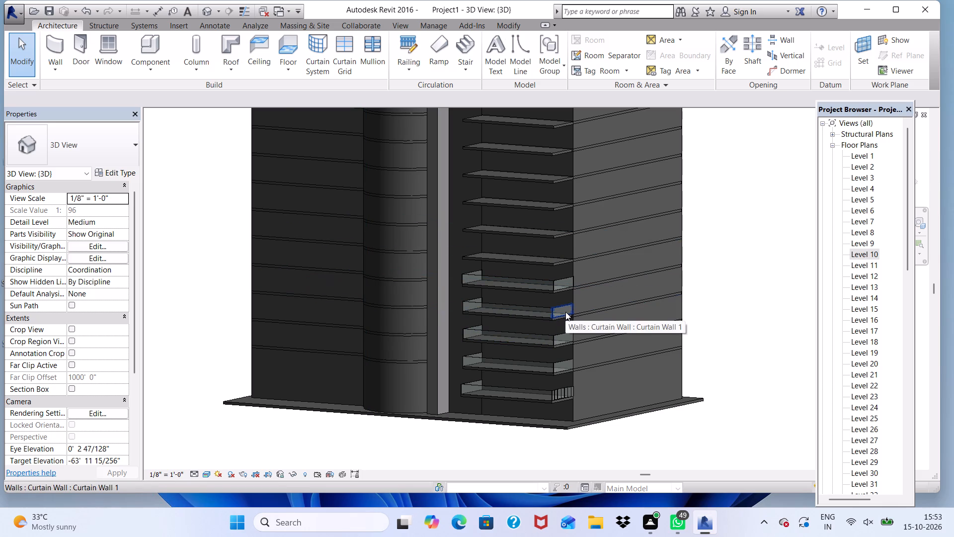
pyautogui.scroll(-1, 565, 312)
pyautogui.keyDown('shift'); pyautogui.moveTo(565, 312); pyautogui.dragTo(518, 318, button='middle'); pyautogui.keyUp('shift')
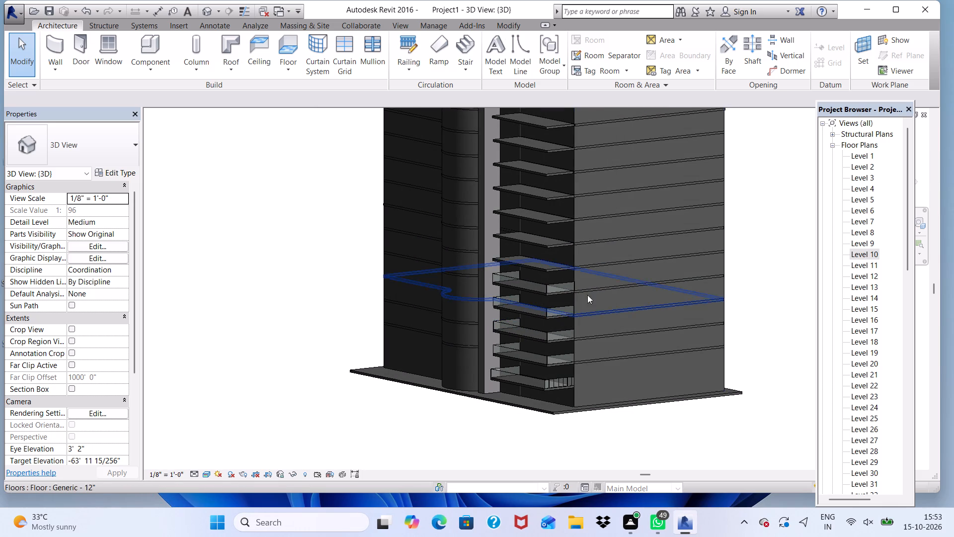
pyautogui.scroll(6, 562, 275)
pyautogui.scroll(-5, 562, 275)
pyautogui.scroll(6, 482, 245)
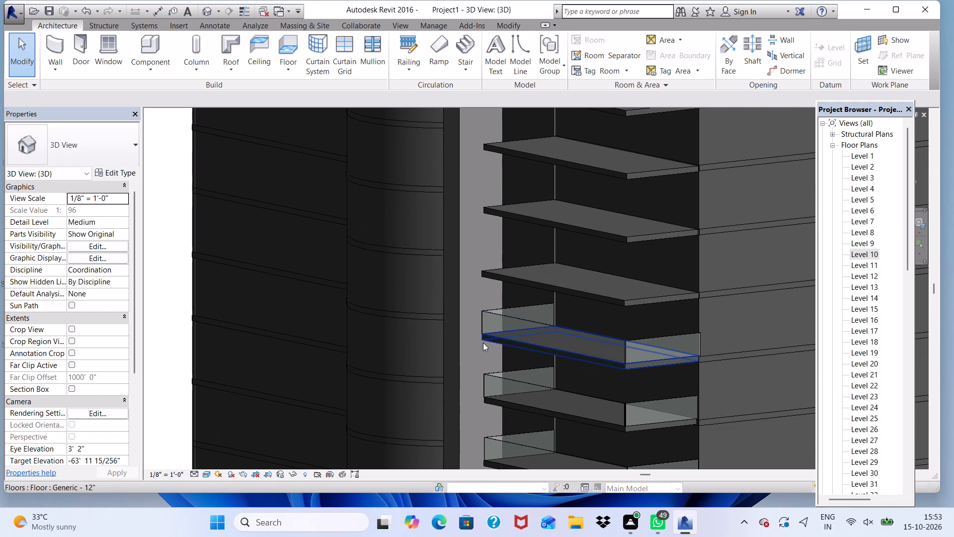
pyautogui.keyDown('shift'); pyautogui.moveTo(484, 343); pyautogui.dragTo(683, 303, button='middle'); pyautogui.keyUp('shift')
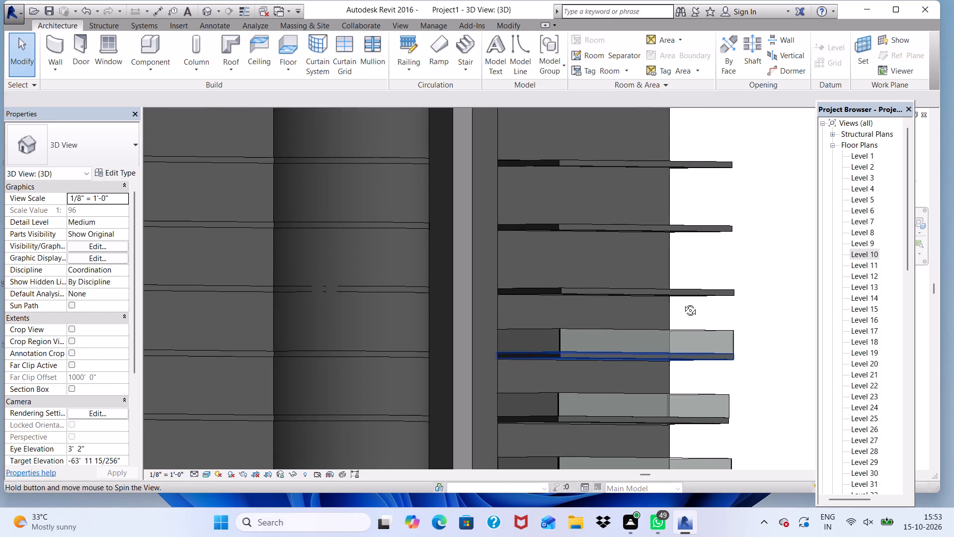
pyautogui.keyDown('shift'); pyautogui.moveTo(683, 303); pyautogui.dragTo(573, 320, button='middle'); pyautogui.keyUp('shift')
pyautogui.scroll(-8, 573, 286)
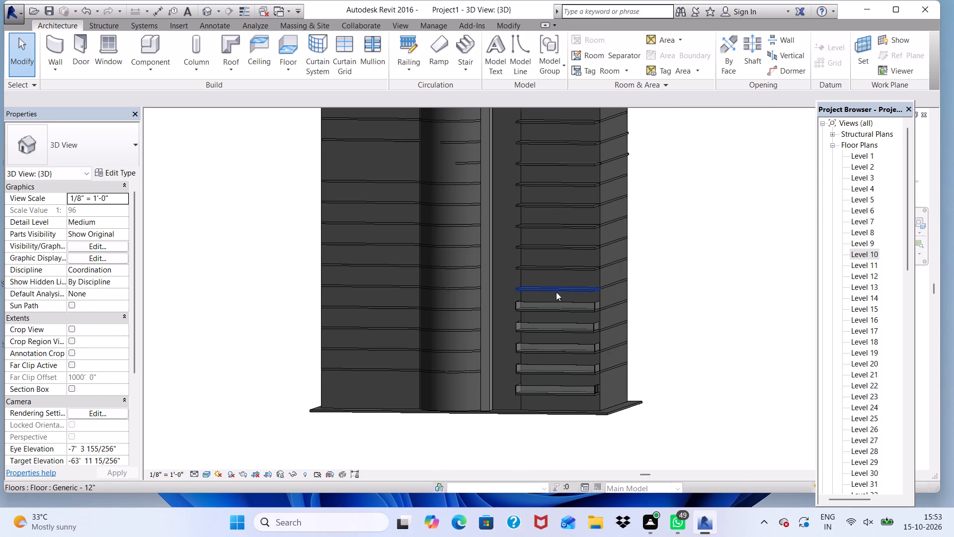
# On the Level 12 plan, draw a rectangular 4' high curtain wall loop about 42' by 15'-10" around the balcony's edges.
pyautogui.doubleClick(861, 277)
pyautogui.scroll(-4, 472, 247)
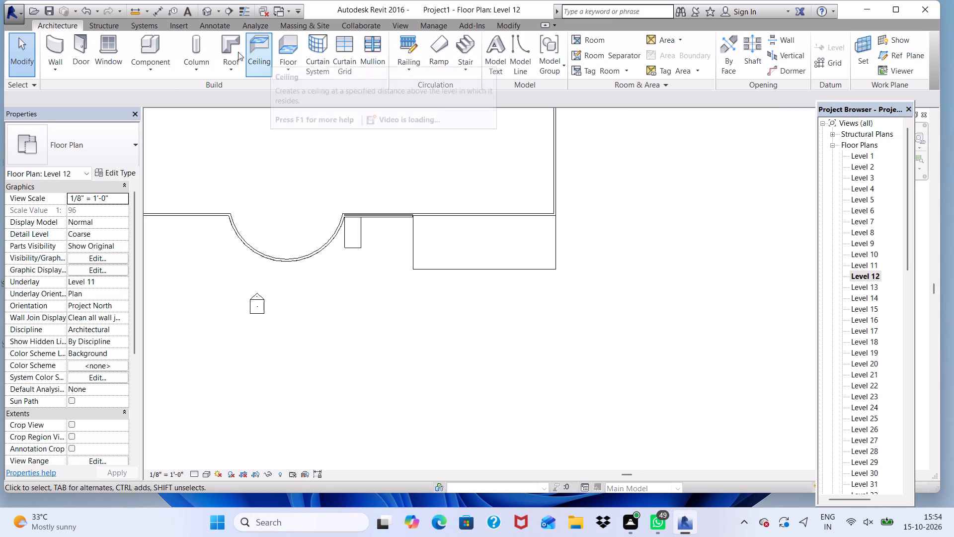
pyautogui.click(53, 46)
pyautogui.scroll(4, 447, 238)
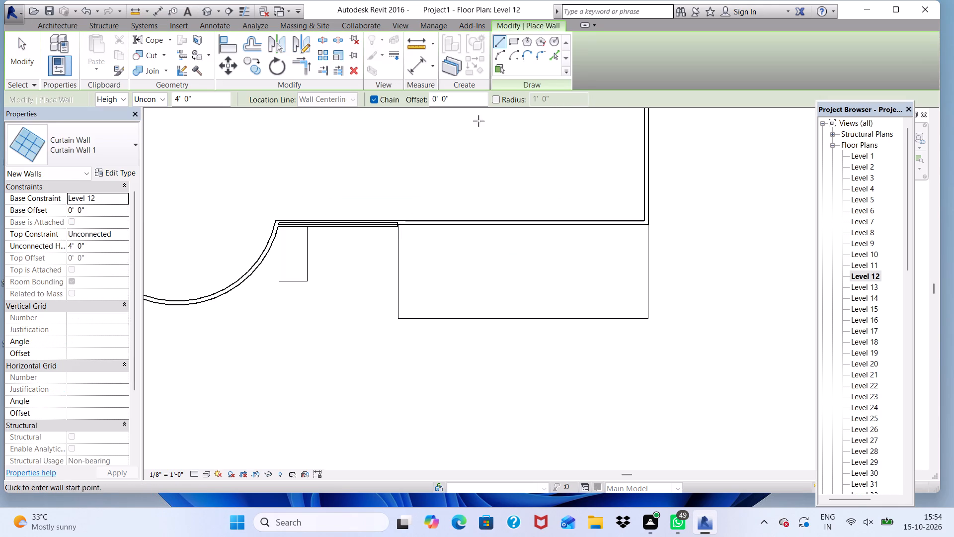
pyautogui.click(509, 37)
pyautogui.scroll(10, 388, 216)
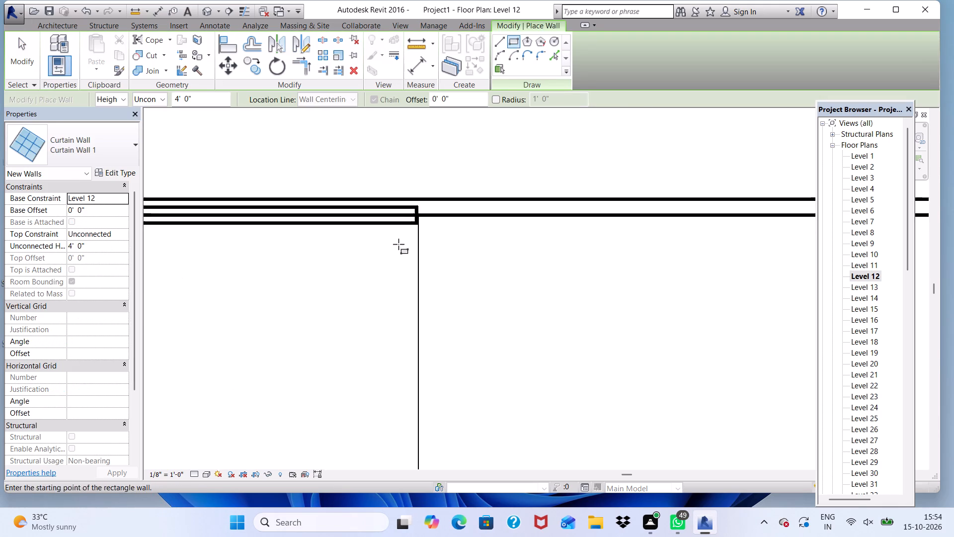
pyautogui.scroll(5, 415, 206)
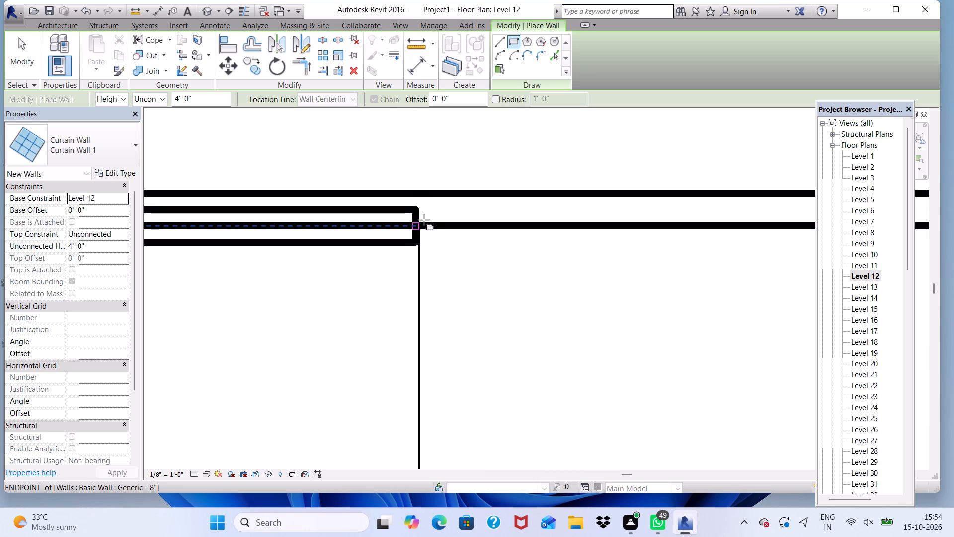
pyautogui.scroll(6, 421, 221)
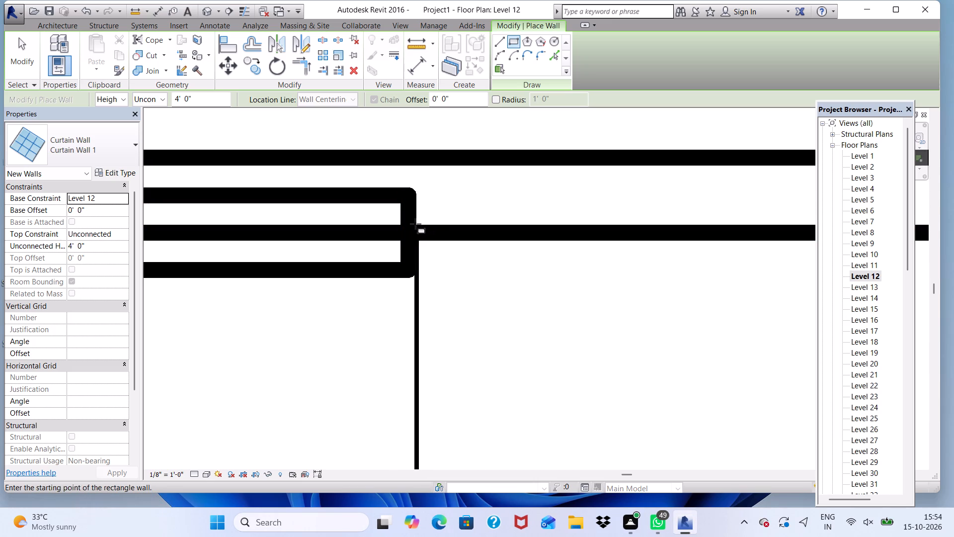
pyautogui.click(415, 224)
pyautogui.scroll(-5, 447, 200)
pyautogui.scroll(-5, 401, 204)
pyautogui.scroll(-7, 474, 254)
pyautogui.scroll(-5, 375, 214)
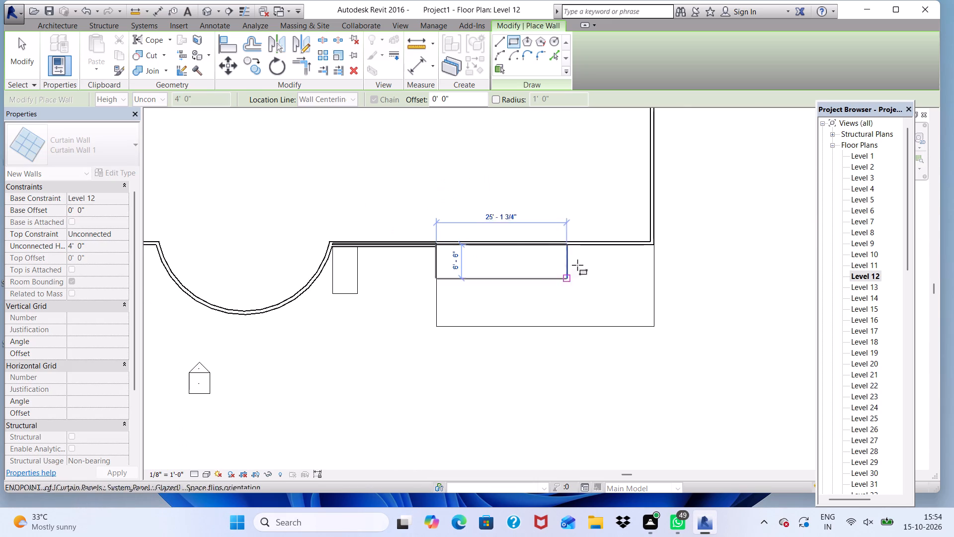
pyautogui.scroll(-3, 504, 241)
pyautogui.scroll(4, 599, 312)
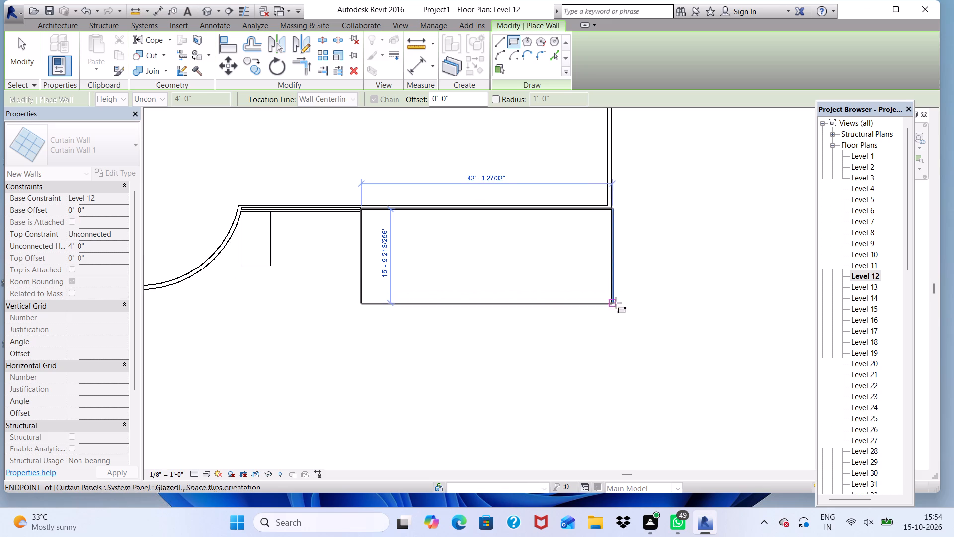
pyautogui.click(606, 301)
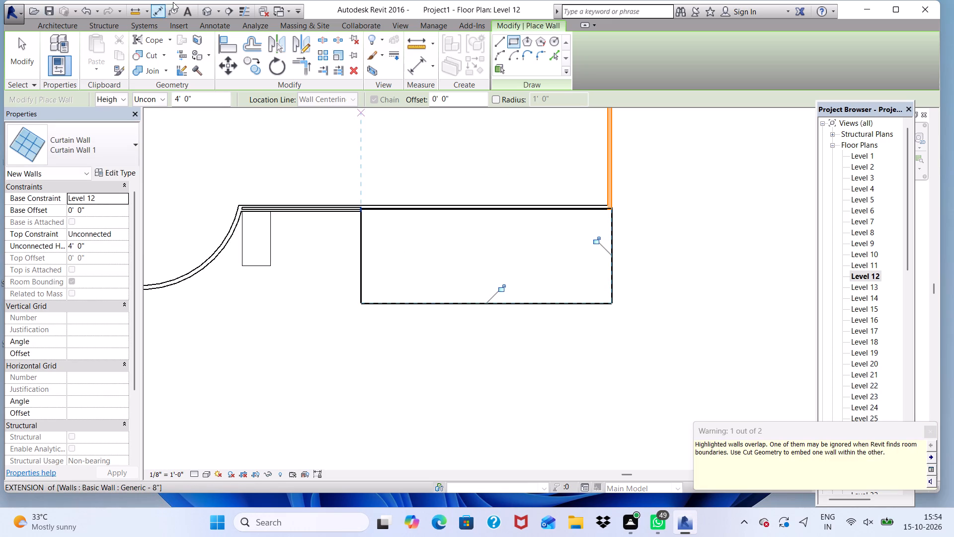
# In the 3D view, select the Level 12 curtain wall segment that runs along the building wall.
pyautogui.click(209, 13)
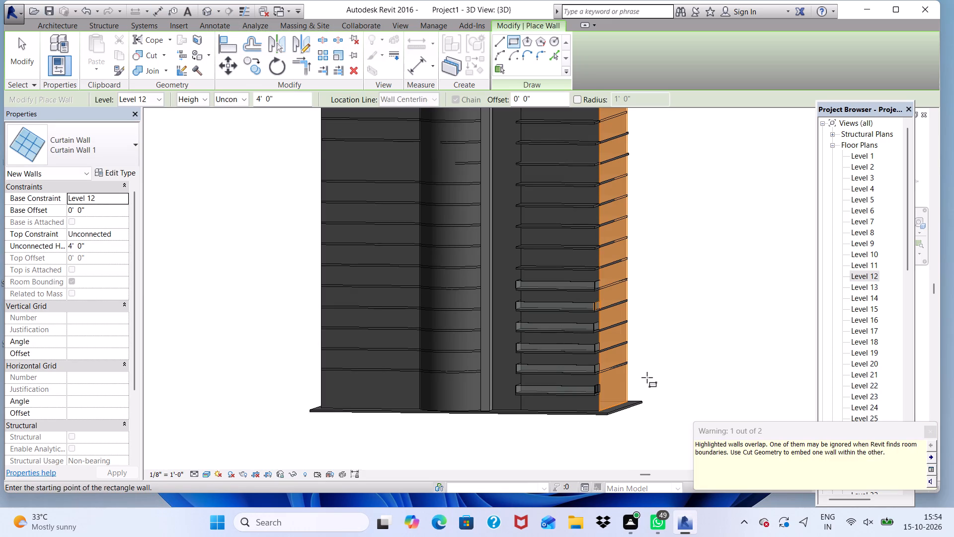
pyautogui.click(703, 331)
pyautogui.scroll(4, 628, 254)
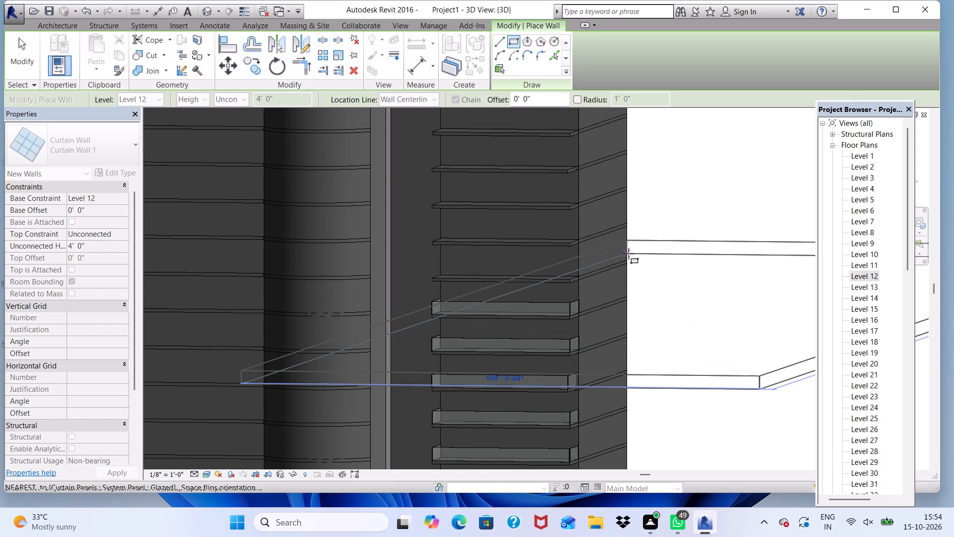
pyautogui.press('Escape')
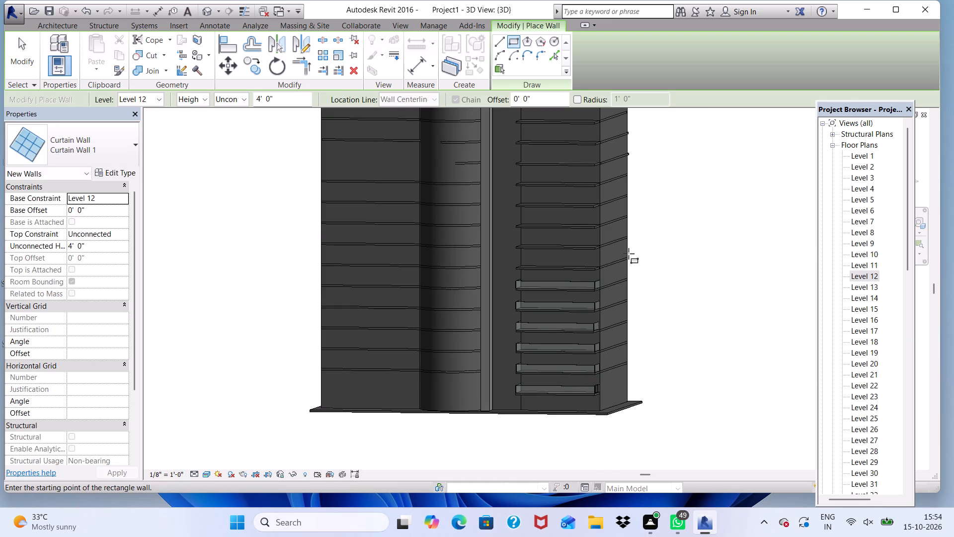
pyautogui.press('Escape')
pyautogui.scroll(4, 570, 248)
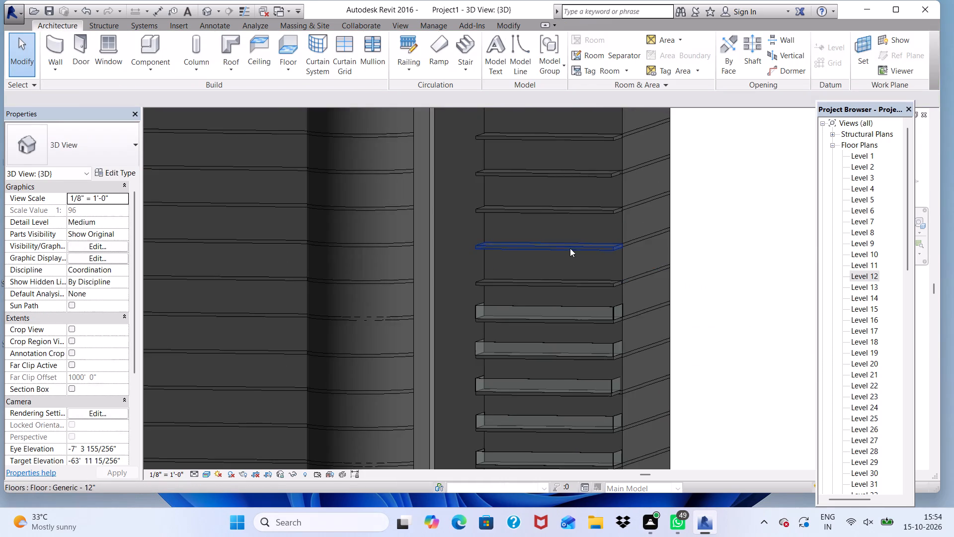
pyautogui.scroll(8, 580, 317)
pyautogui.click(591, 280)
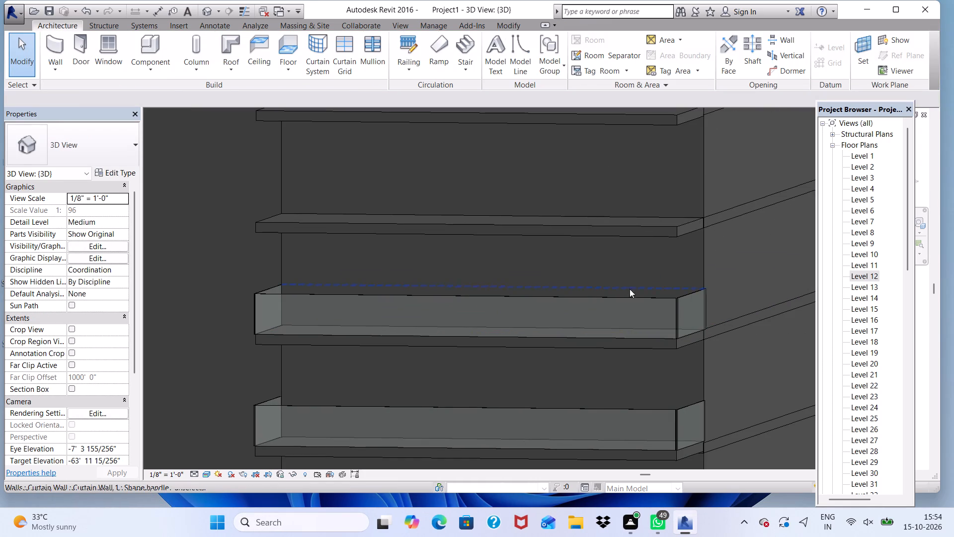
pyautogui.click(659, 289)
pyautogui.click(668, 284)
# Examine the Level 12 balcony railing and the bare balconies above it from several sides in 3D.
pyautogui.scroll(-11, 480, 326)
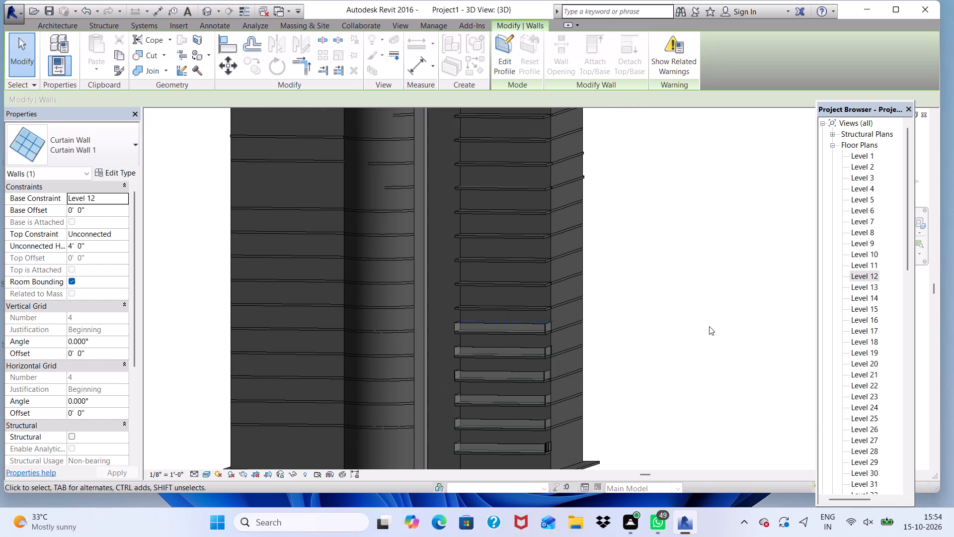
pyautogui.moveTo(709, 326); pyautogui.dragTo(687, 352, button='middle')
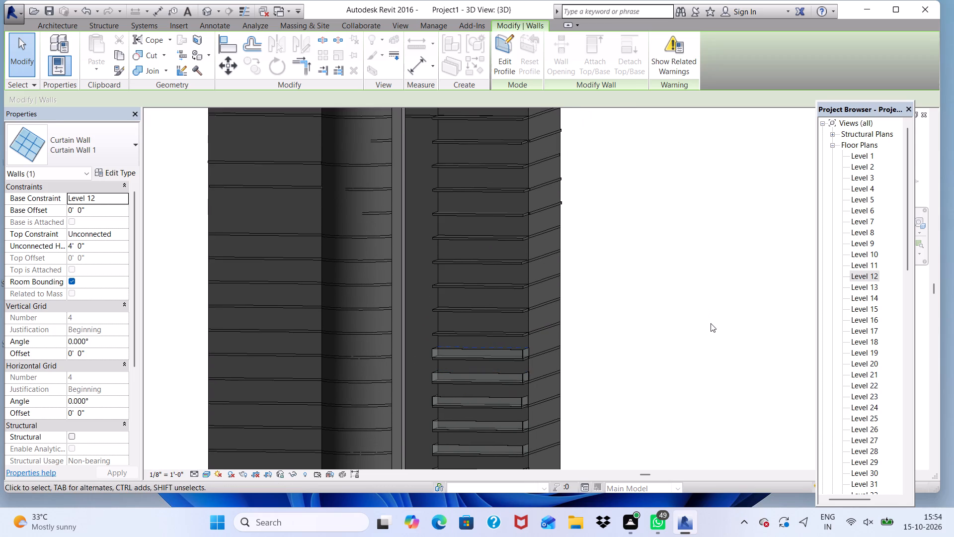
pyautogui.scroll(-5, 711, 323)
pyautogui.keyDown('shift'); pyautogui.moveTo(713, 328); pyautogui.dragTo(553, 391, button='middle'); pyautogui.keyUp('shift')
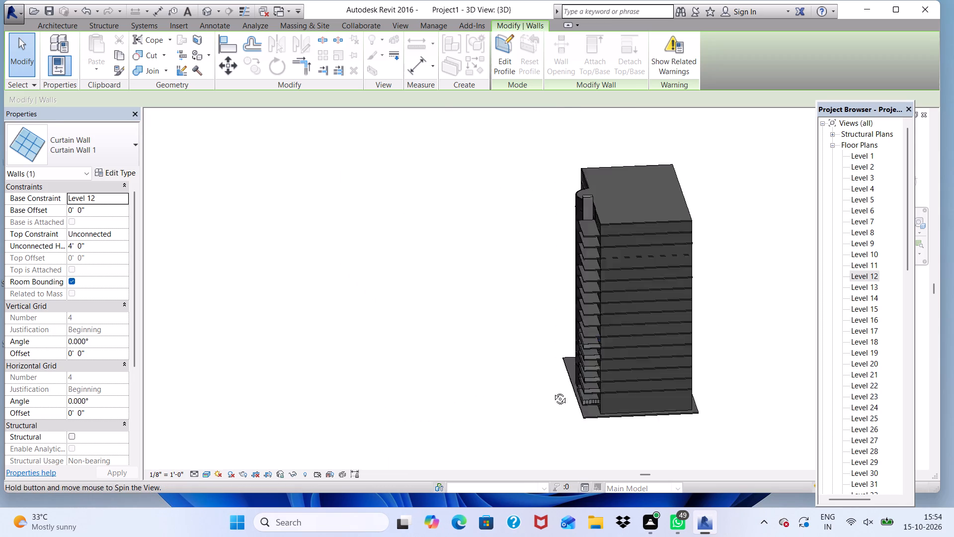
pyautogui.keyDown('shift'); pyautogui.moveTo(553, 391); pyautogui.dragTo(671, 329, button='middle'); pyautogui.keyUp('shift')
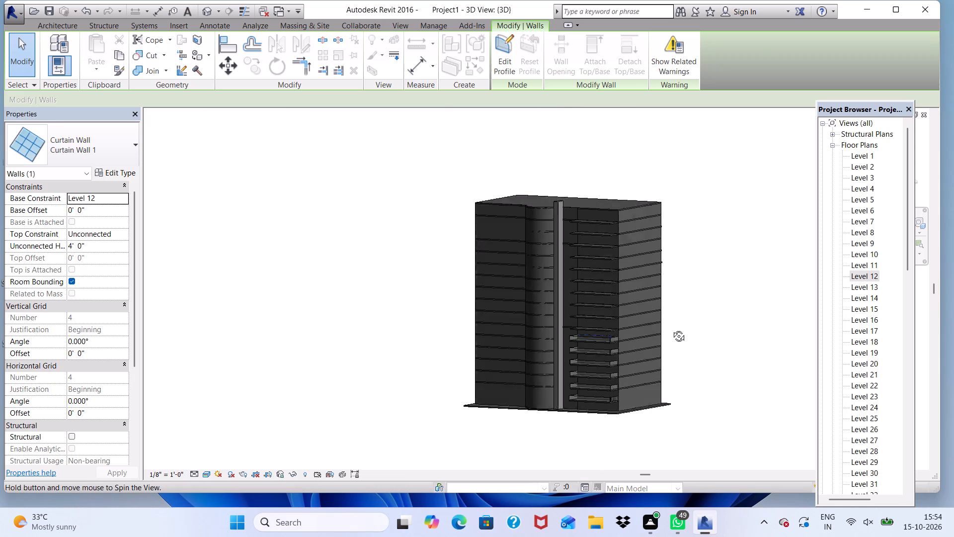
pyautogui.keyDown('shift'); pyautogui.moveTo(671, 329); pyautogui.dragTo(838, 342, button='middle'); pyautogui.keyUp('shift')
pyautogui.keyDown('shift'); pyautogui.scroll(5, 528, 471); pyautogui.keyUp('shift')
pyautogui.keyDown('shift'); pyautogui.scroll(9, 614, 370); pyautogui.keyUp('shift')
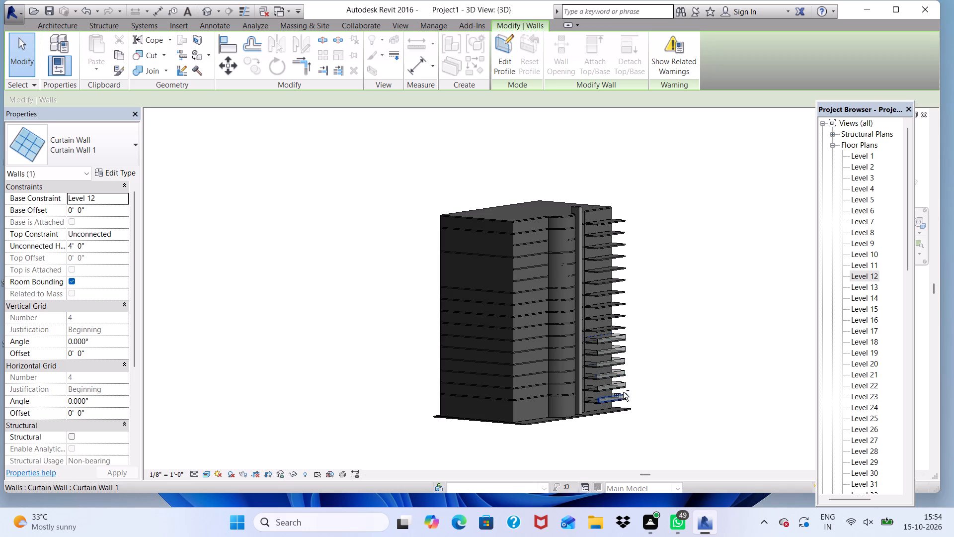
pyautogui.keyDown('shift'); pyautogui.scroll(15, 623, 392); pyautogui.keyUp('shift')
pyautogui.scroll(-7, 624, 379)
pyautogui.scroll(-4, 575, 331)
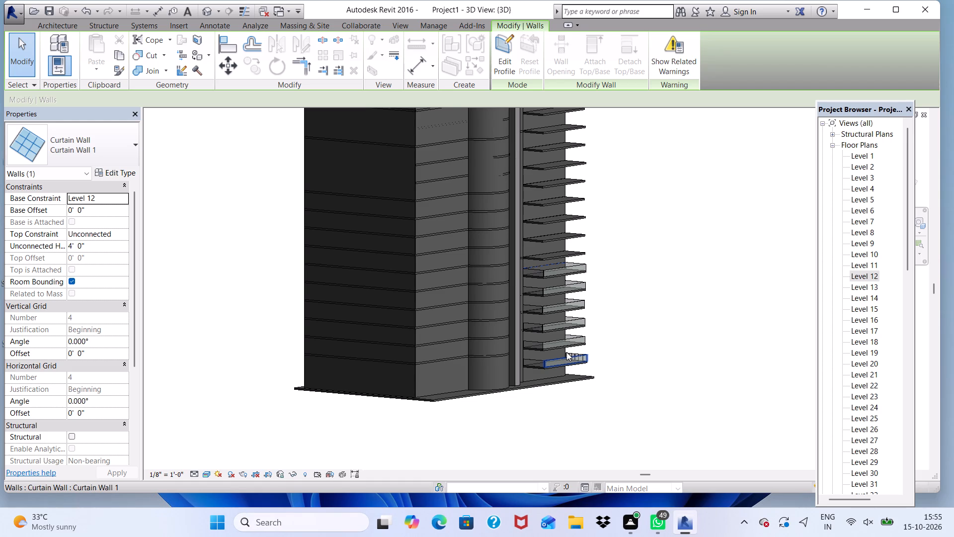
pyautogui.scroll(-5, 567, 351)
pyautogui.scroll(4, 596, 363)
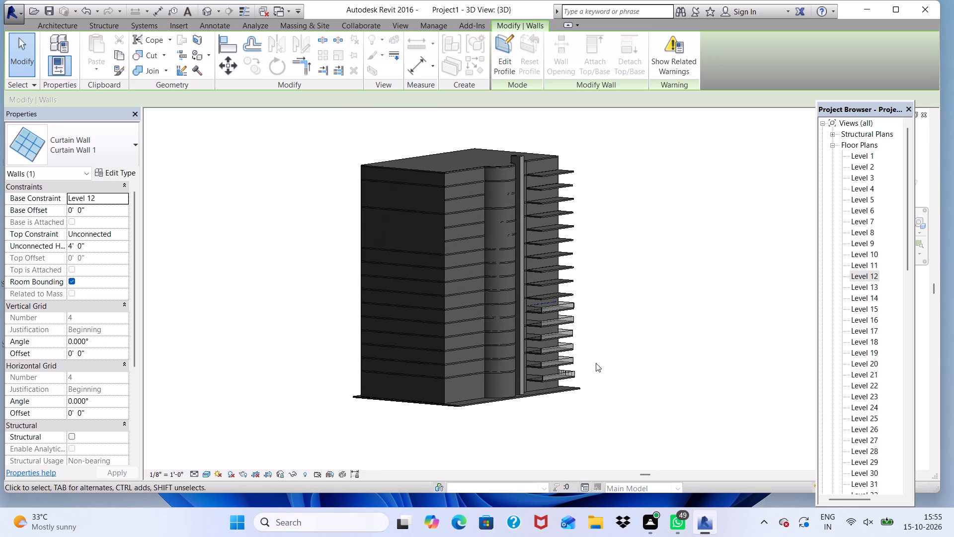
pyautogui.moveTo(596, 363); pyautogui.dragTo(450, 351, button='middle')
pyautogui.scroll(4, 591, 270)
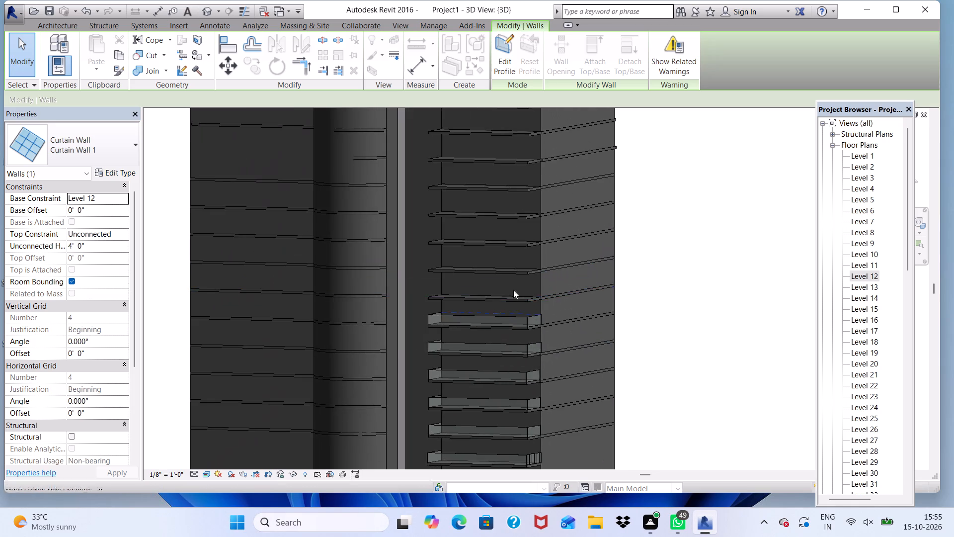
pyautogui.scroll(8, 486, 293)
pyautogui.moveTo(410, 321); pyautogui.dragTo(476, 388, button='middle')
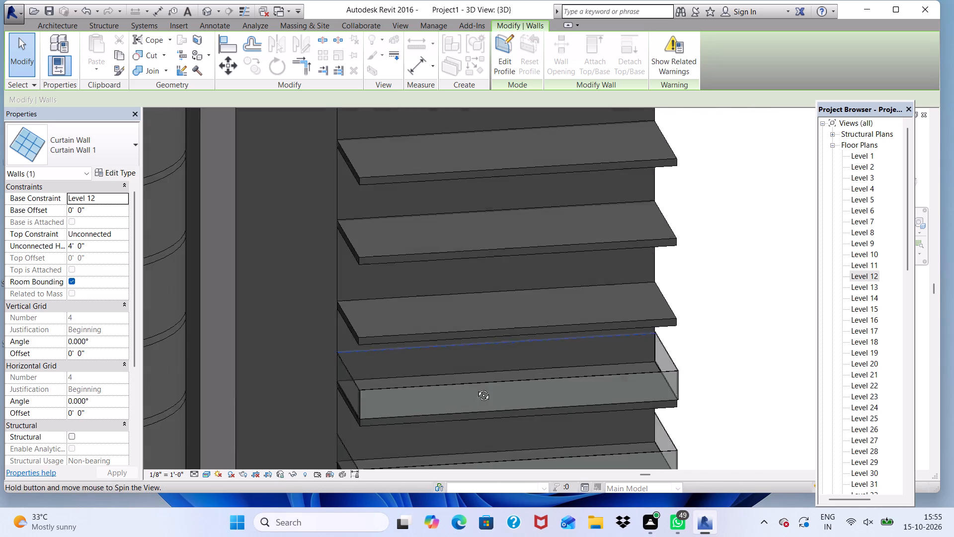
pyautogui.moveTo(476, 388); pyautogui.dragTo(487, 344, button='middle')
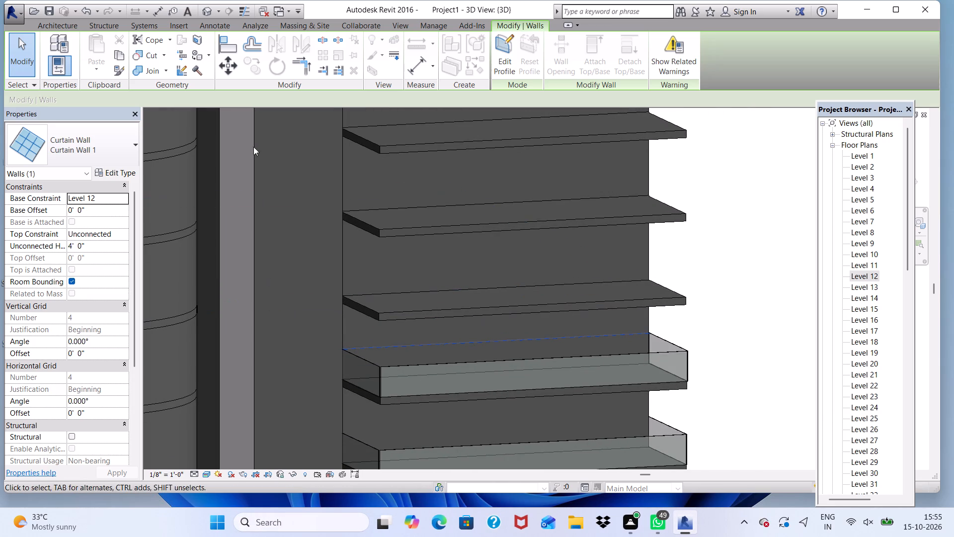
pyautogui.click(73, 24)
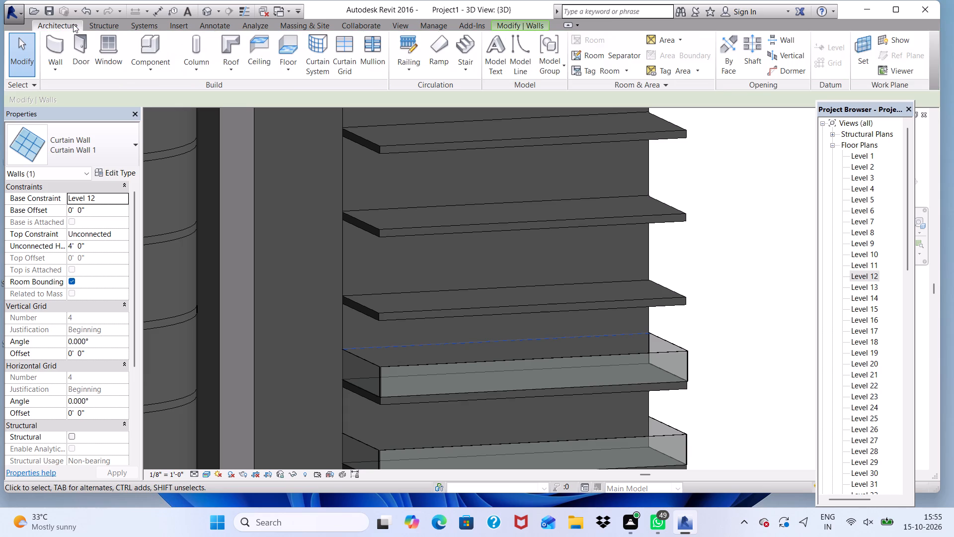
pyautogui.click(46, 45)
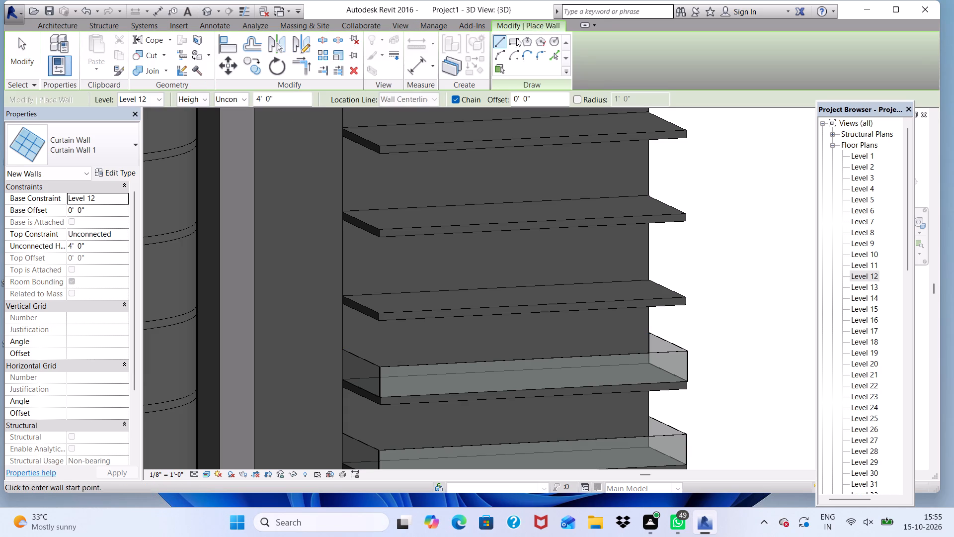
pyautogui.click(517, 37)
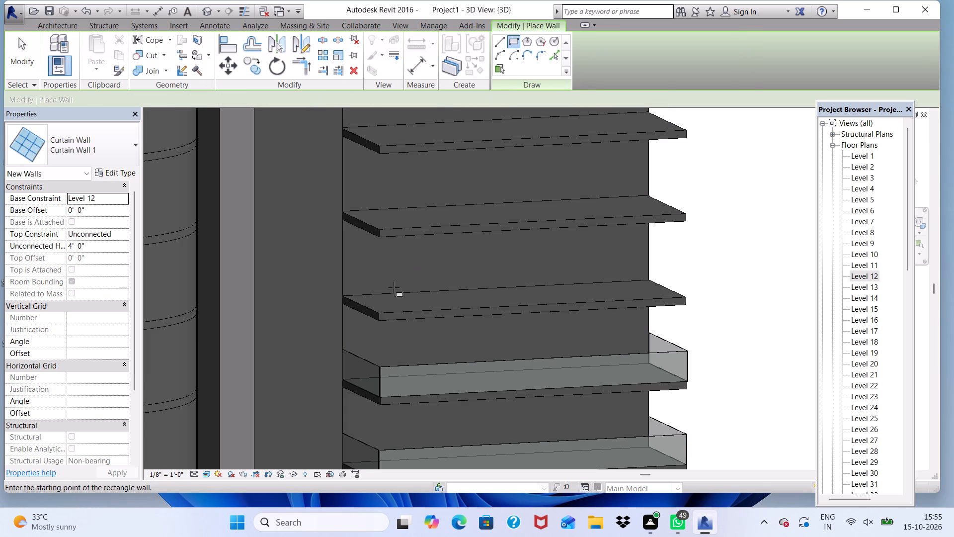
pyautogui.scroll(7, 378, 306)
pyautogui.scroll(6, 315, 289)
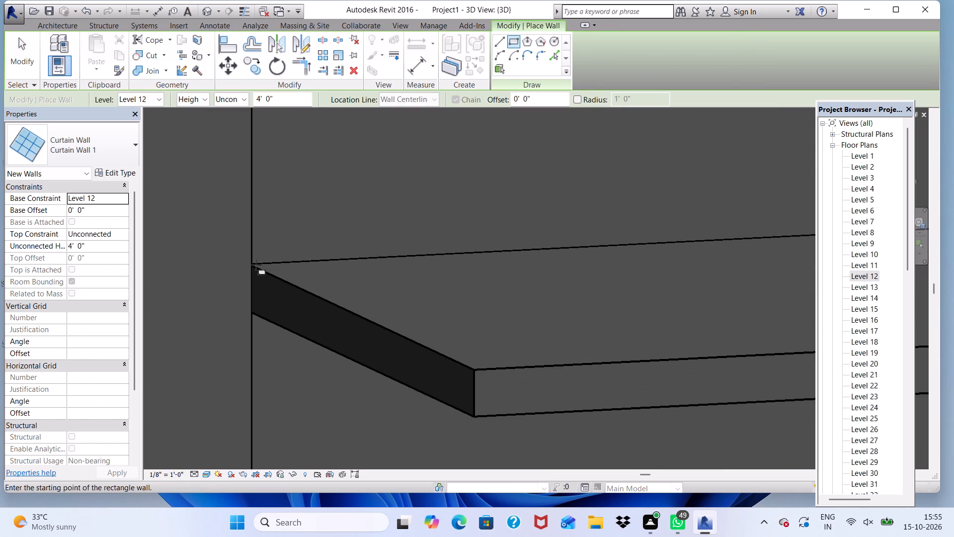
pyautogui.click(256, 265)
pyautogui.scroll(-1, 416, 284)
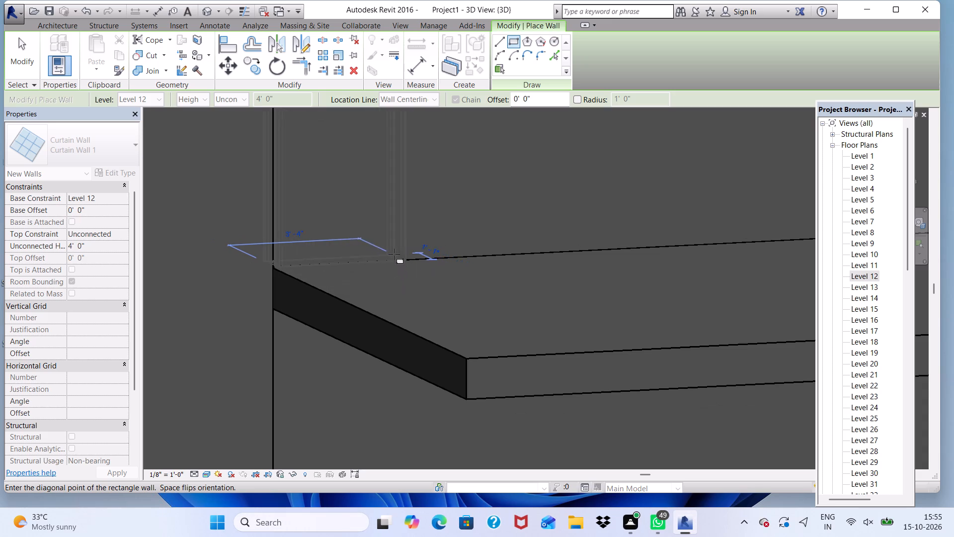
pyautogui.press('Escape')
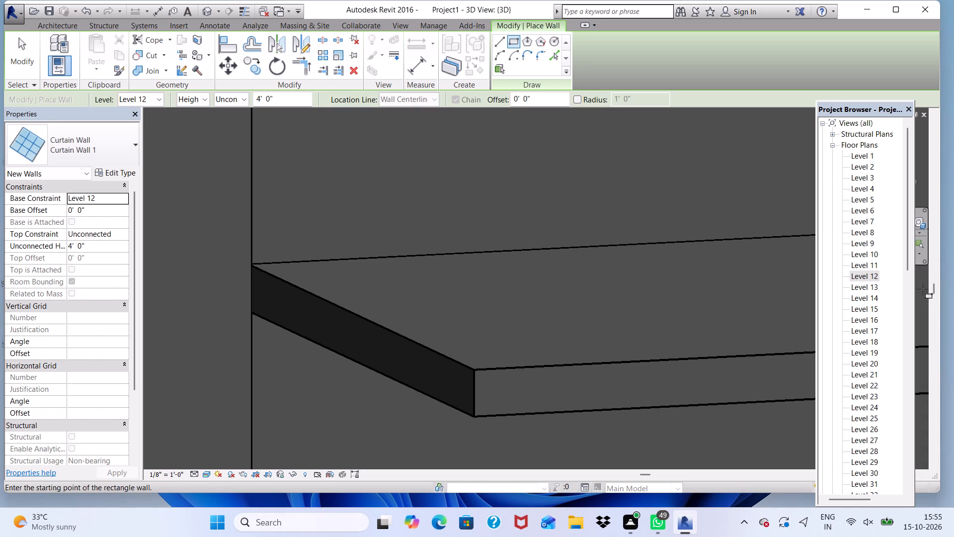
# On the Level 14 plan, draw a rectangular 4' high curtain wall loop about 14'-11" deep around the balcony's edges.
pyautogui.doubleClick(873, 298)
pyautogui.scroll(-9, 325, 148)
pyautogui.scroll(8, 395, 225)
pyautogui.scroll(6, 222, 217)
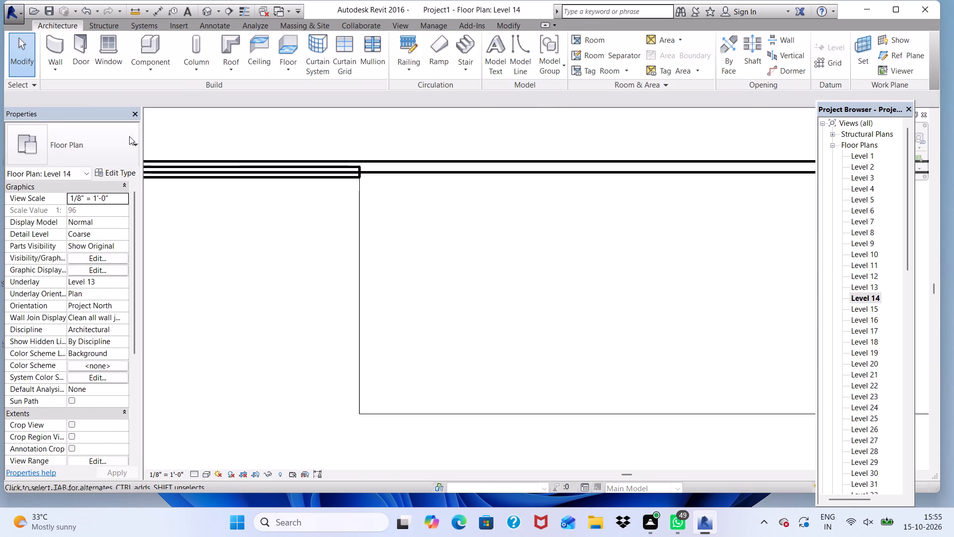
pyautogui.click(53, 60)
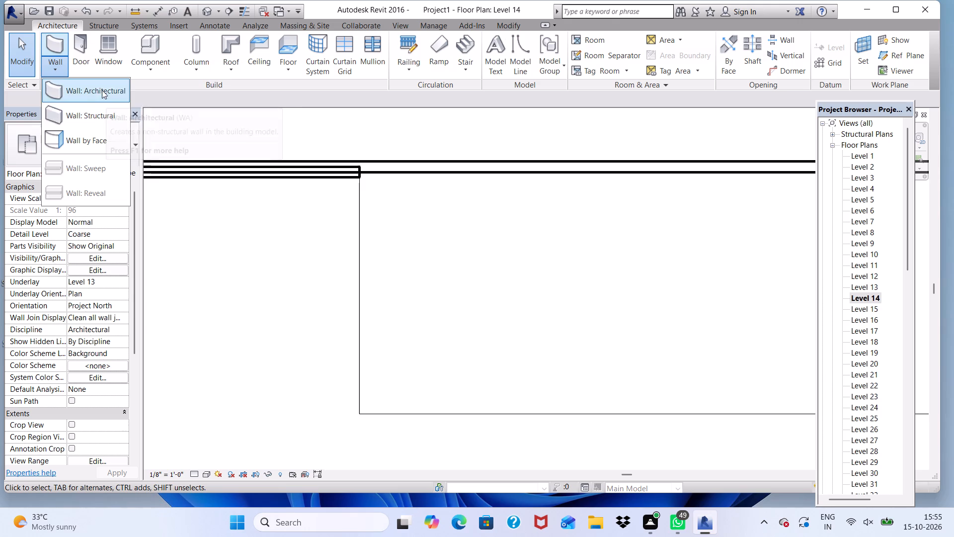
pyautogui.click(102, 89)
pyautogui.click(517, 41)
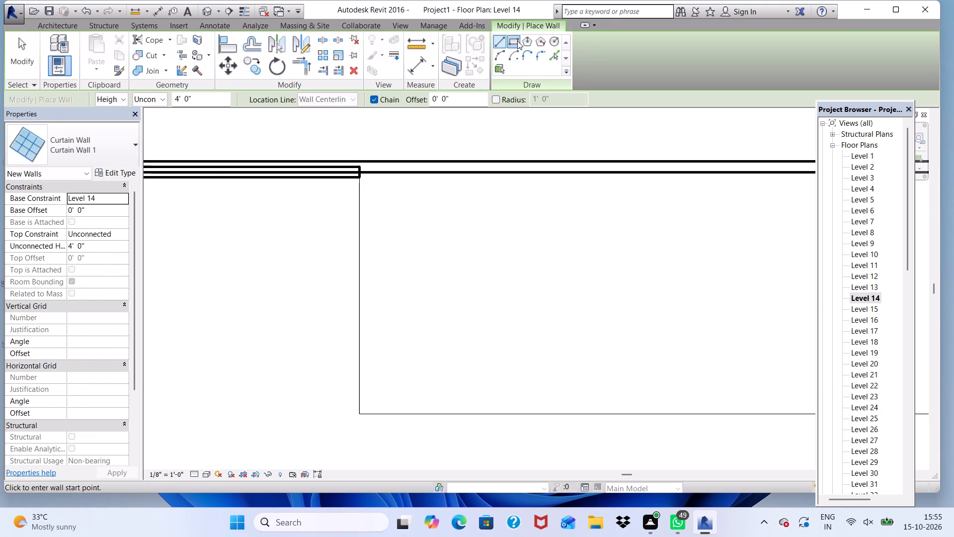
pyautogui.scroll(5, 358, 211)
pyautogui.scroll(5, 376, 139)
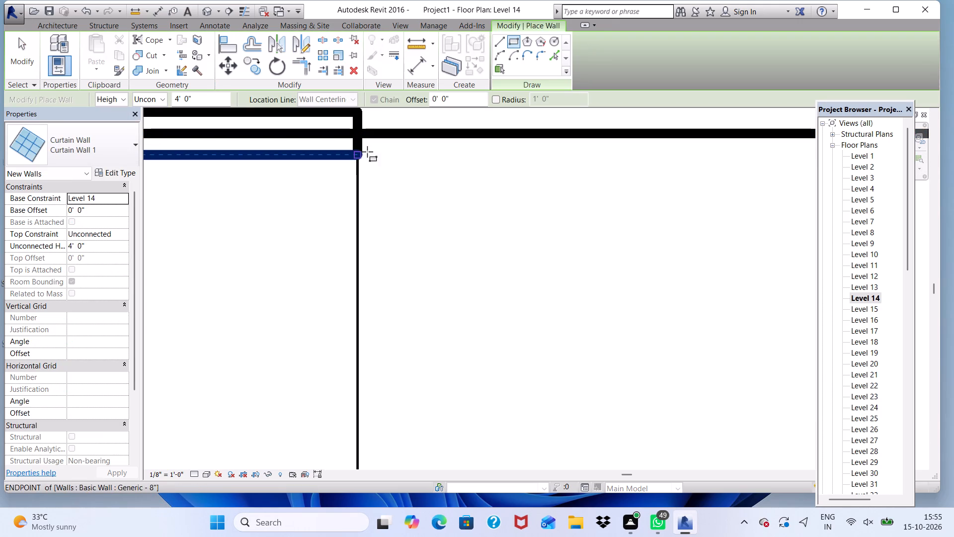
pyautogui.click(357, 160)
pyautogui.scroll(-13, 356, 142)
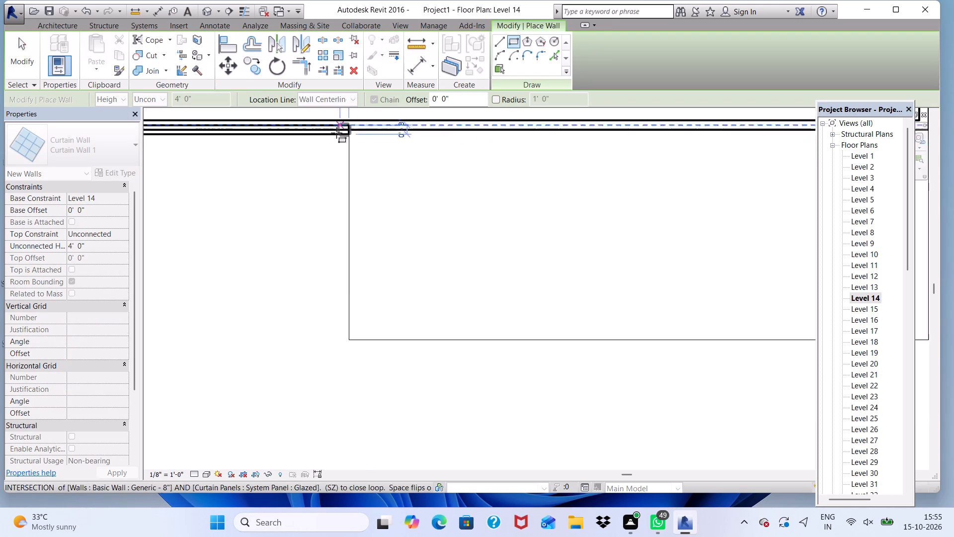
pyautogui.scroll(-6, 354, 139)
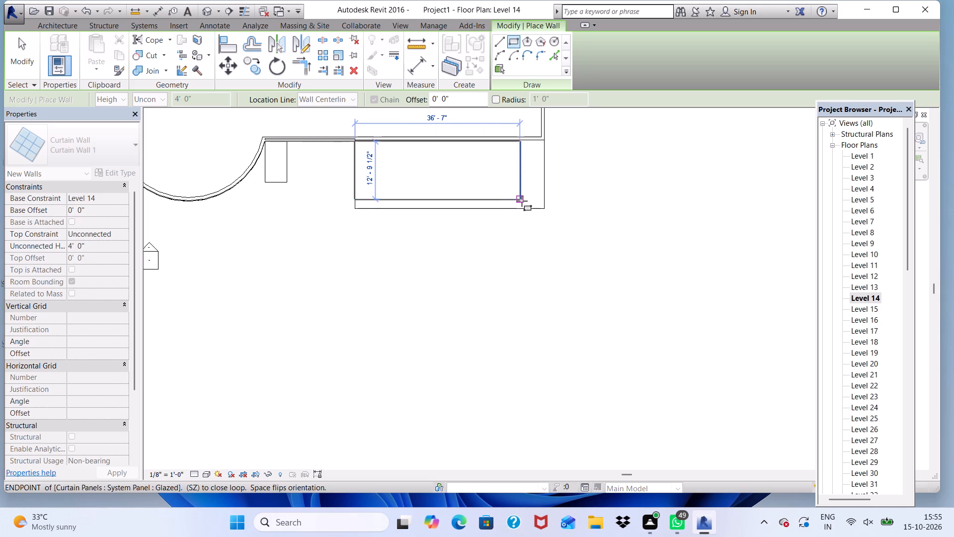
pyautogui.click(542, 208)
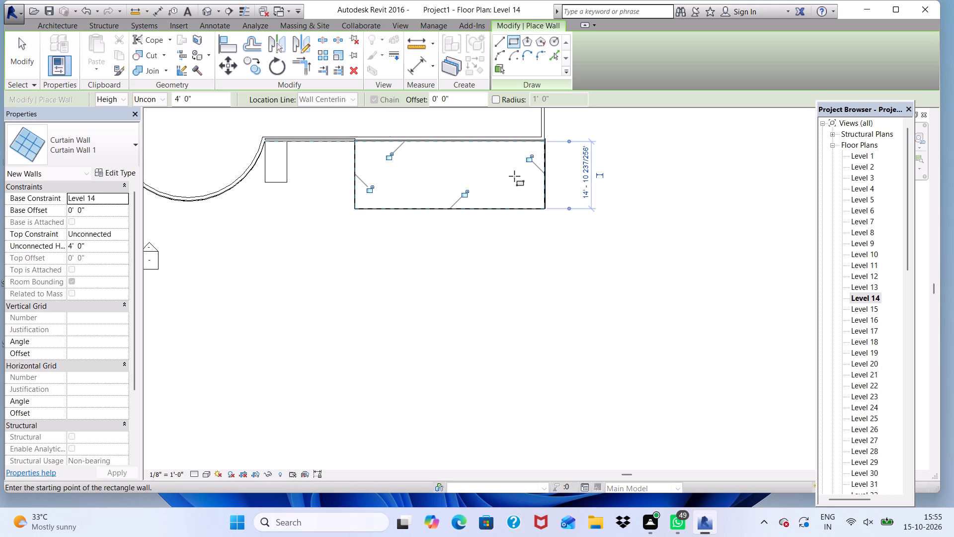
pyautogui.moveTo(480, 151); pyautogui.dragTo(366, 88)
pyautogui.moveTo(119, 14); pyautogui.dragTo(206, 15)
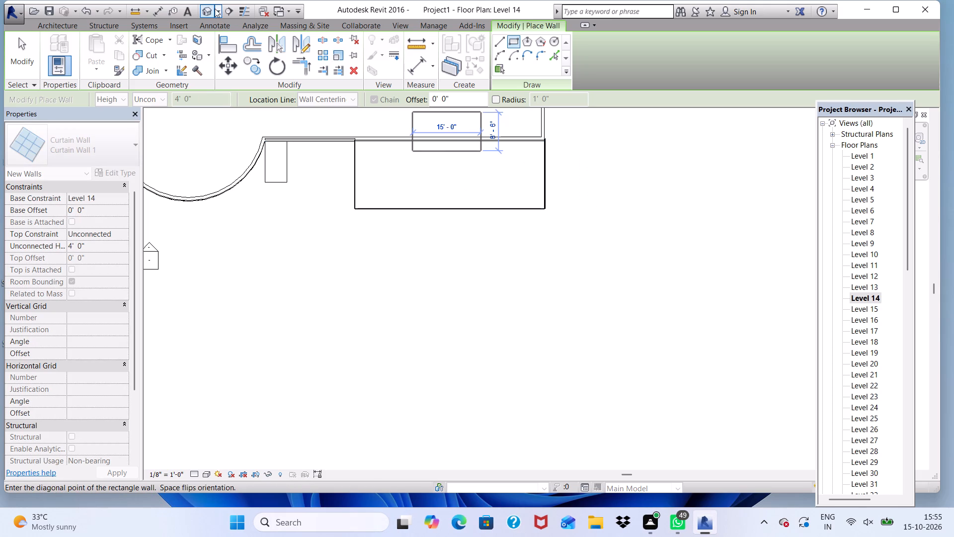
# In the 3D view, delete the Level 14 curtain wall segment that runs along the building wall.
pyautogui.click(205, 9)
pyautogui.scroll(-2, 326, 218)
pyautogui.scroll(-5, 221, 162)
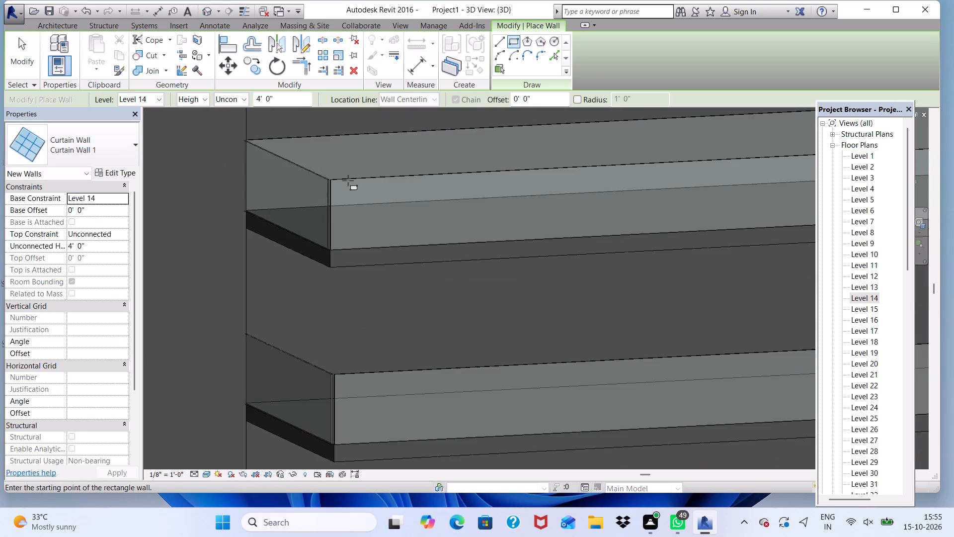
pyautogui.scroll(8, 354, 175)
pyautogui.scroll(5, 298, 196)
pyautogui.scroll(-14, 220, 146)
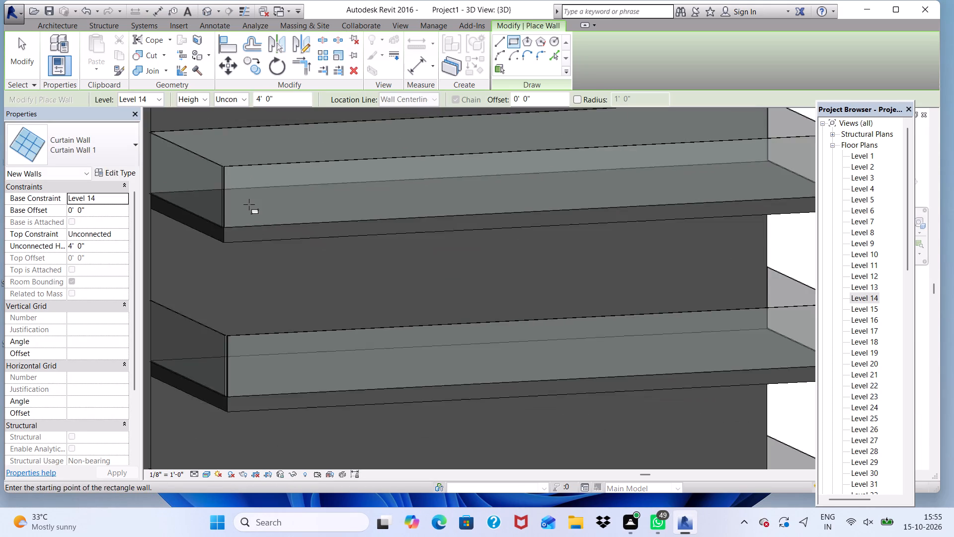
pyautogui.scroll(-5, 249, 204)
pyautogui.scroll(8, 253, 286)
pyautogui.scroll(8, 218, 261)
pyautogui.scroll(-14, 191, 207)
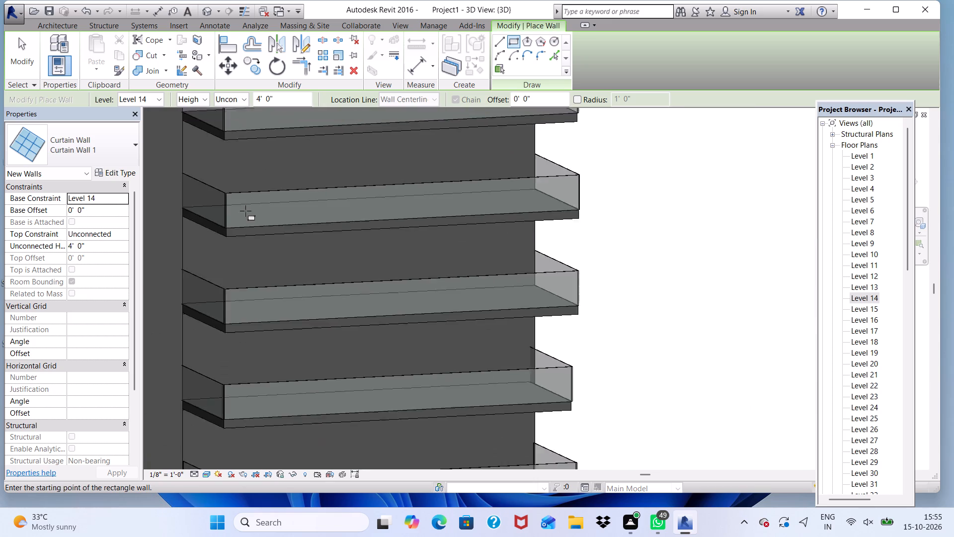
pyautogui.scroll(-7, 245, 211)
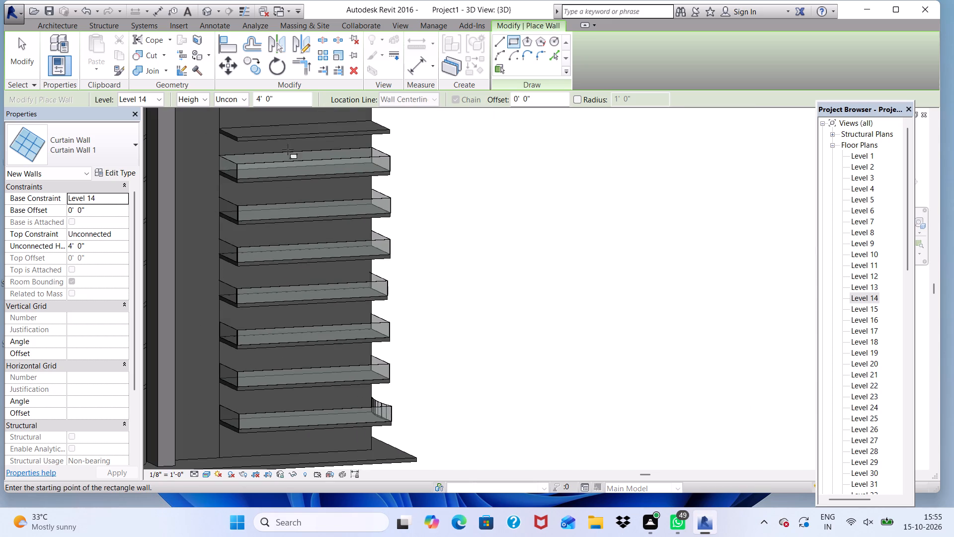
pyautogui.scroll(5, 295, 173)
pyautogui.press('Escape')
pyautogui.scroll(1, 268, 135)
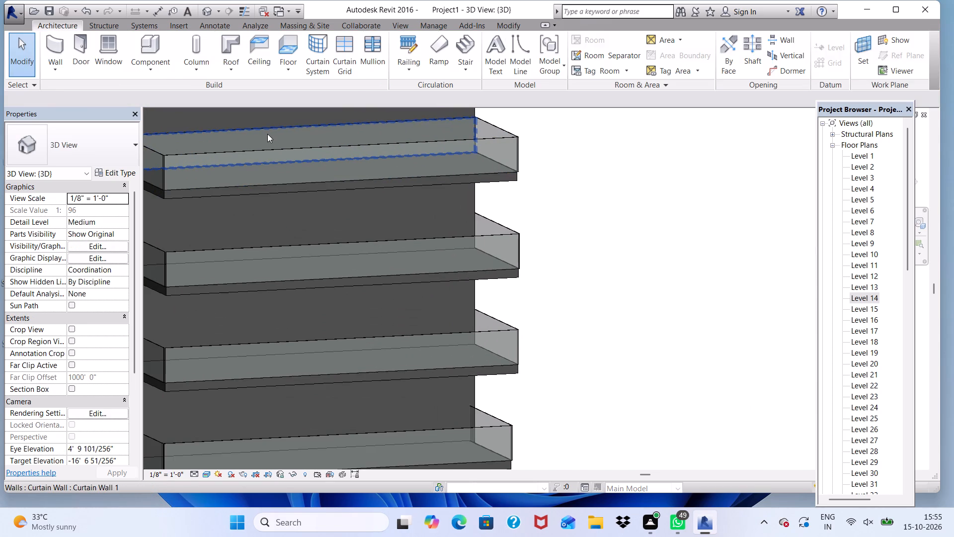
pyautogui.click(267, 134)
pyautogui.press('Delete')
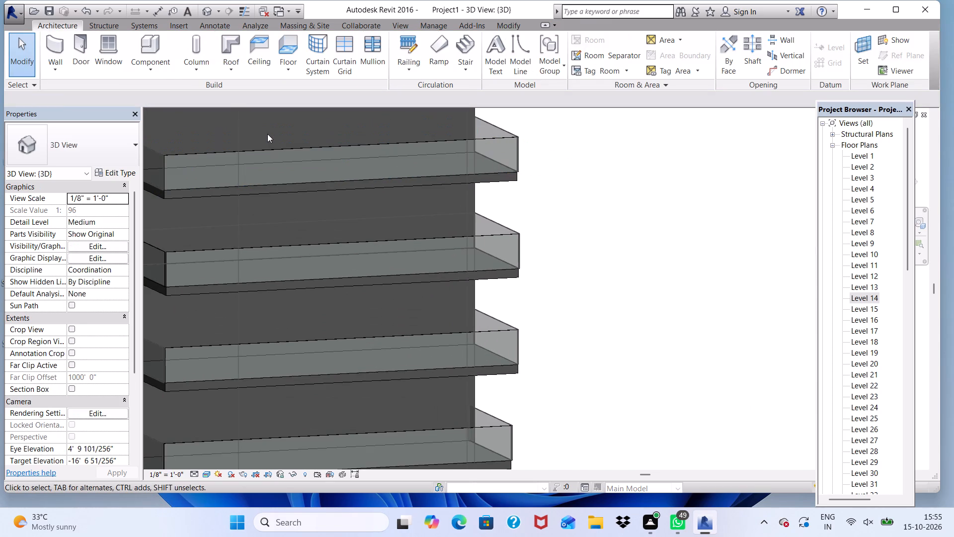
# On the Level 16 plan, draw a rectangular 4' high curtain wall loop around the edges of the projecting balcony.
pyautogui.scroll(-4, 297, 215)
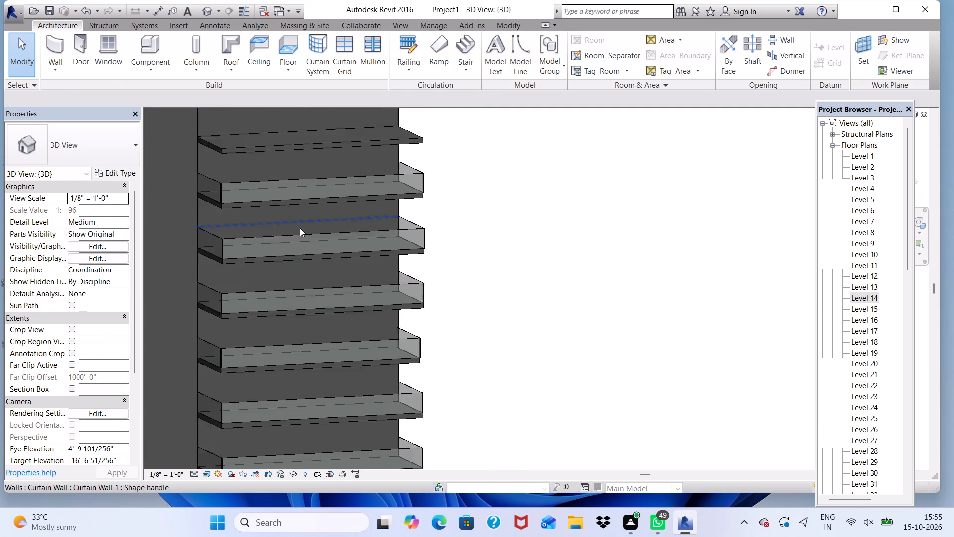
pyautogui.scroll(-2, 300, 228)
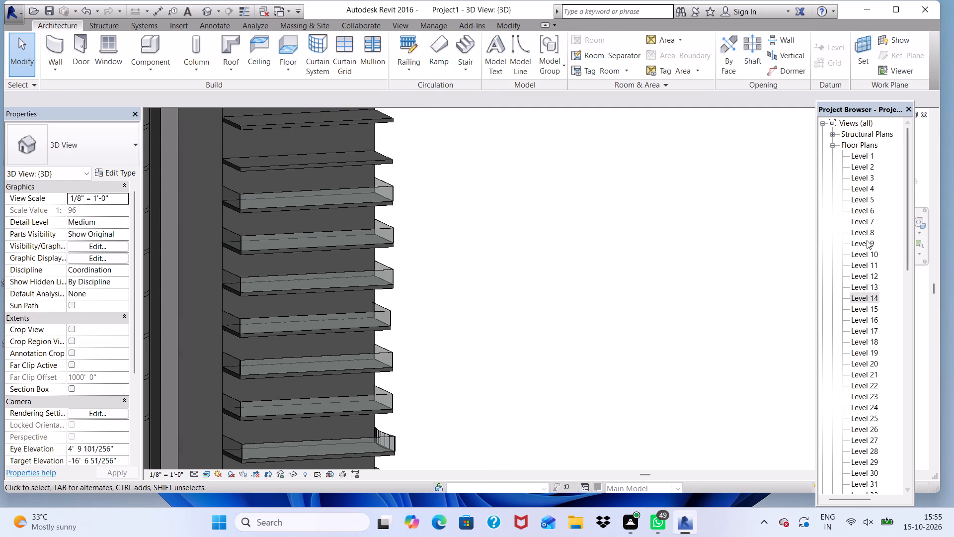
pyautogui.scroll(-1, 867, 243)
pyautogui.doubleClick(869, 311)
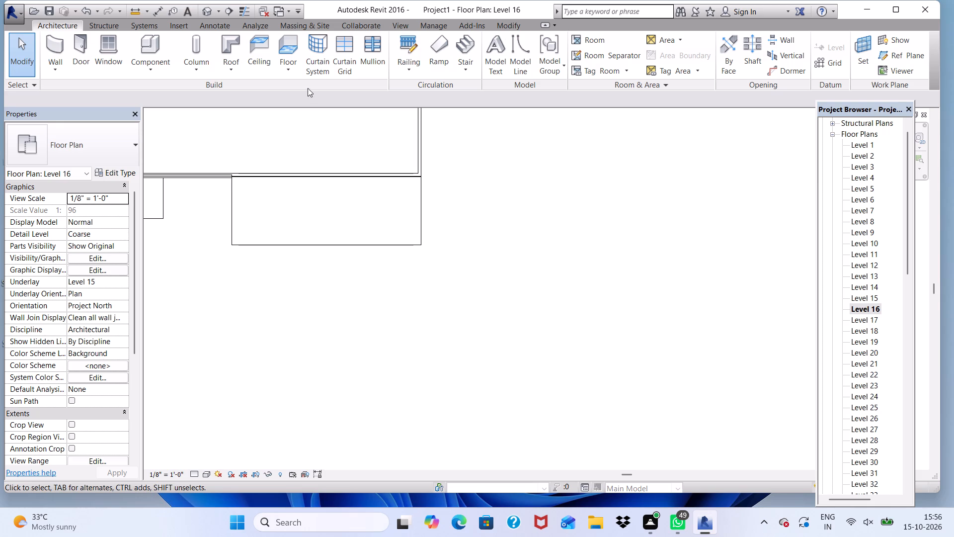
pyautogui.click(60, 51)
pyautogui.scroll(8, 221, 184)
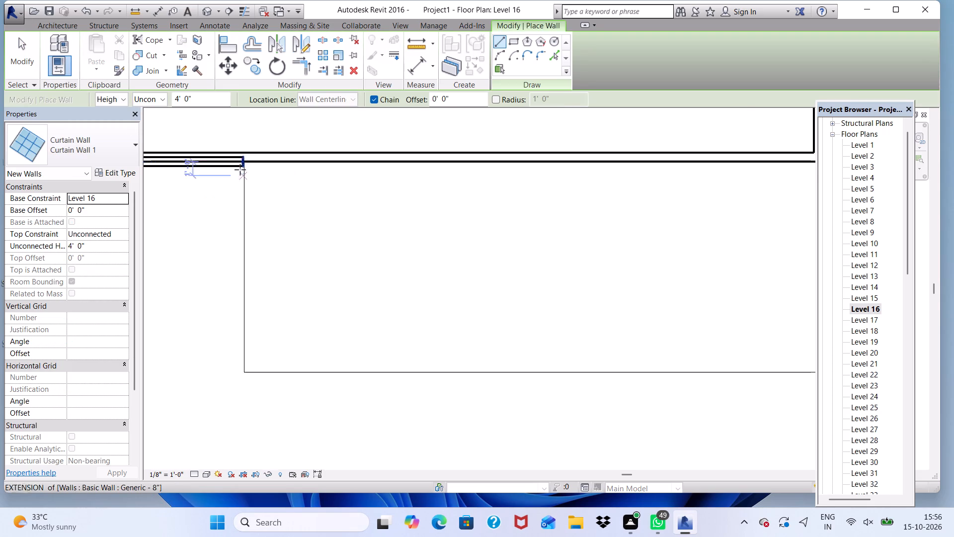
pyautogui.scroll(10, 242, 164)
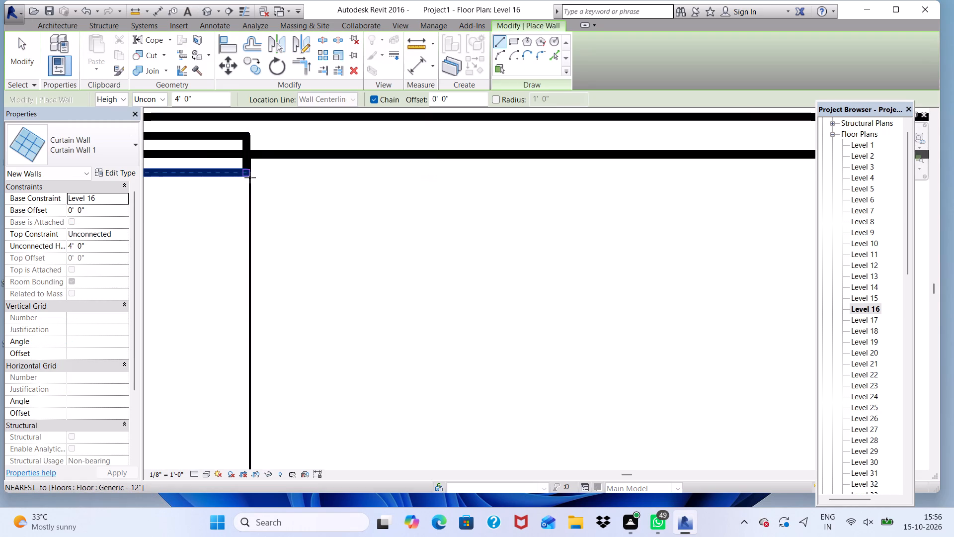
pyautogui.click(513, 46)
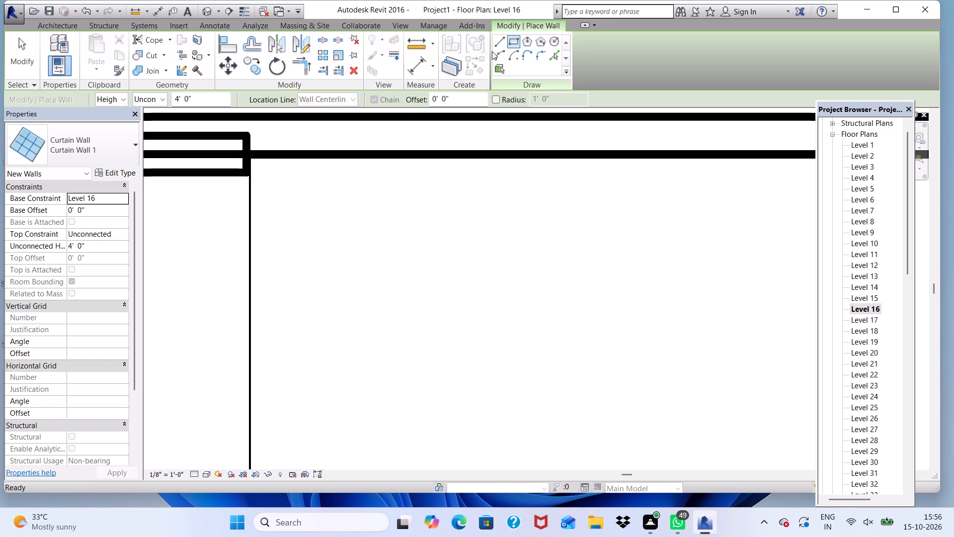
pyautogui.scroll(7, 248, 178)
pyautogui.scroll(-1, 252, 167)
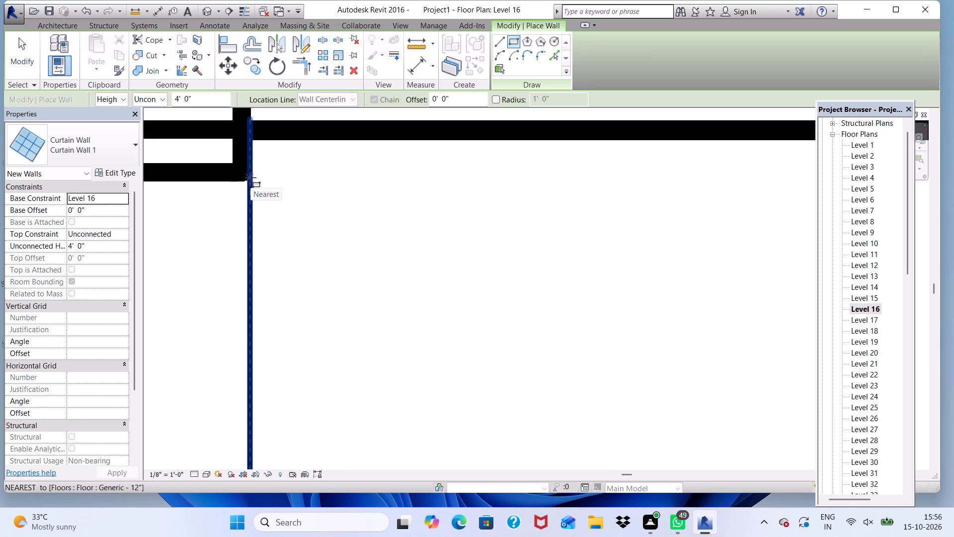
pyautogui.click(250, 178)
pyautogui.scroll(-7, 200, 181)
pyautogui.scroll(-13, 284, 126)
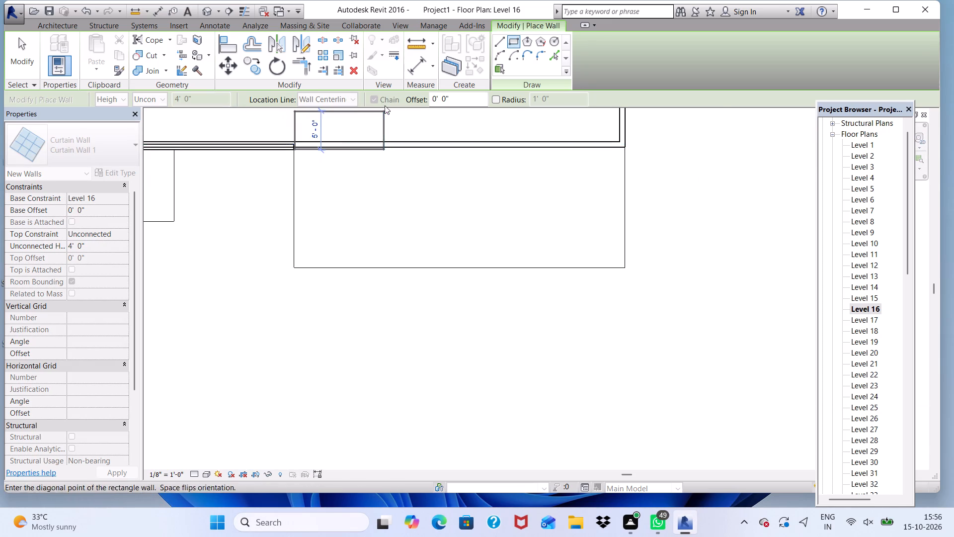
pyautogui.scroll(-3, 317, 122)
pyautogui.scroll(4, 521, 214)
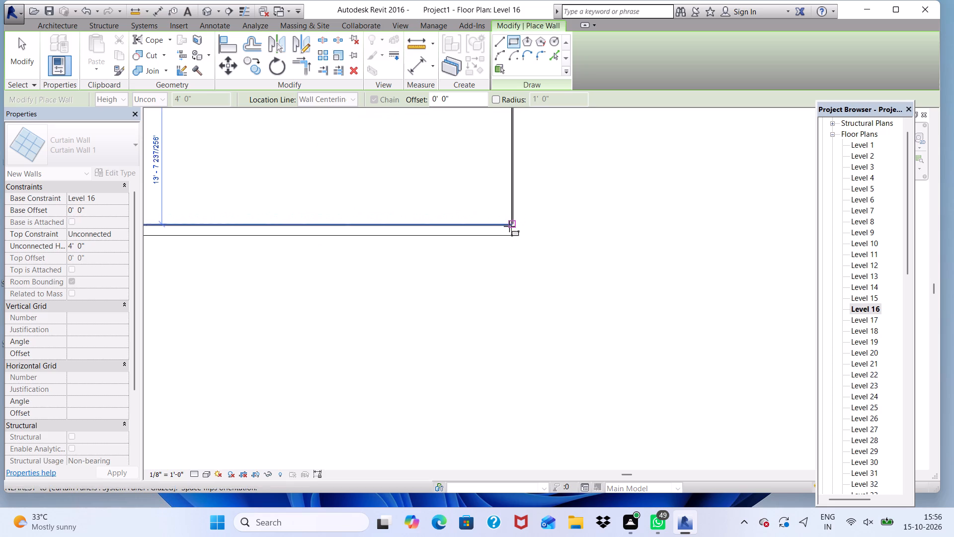
pyautogui.scroll(6, 507, 236)
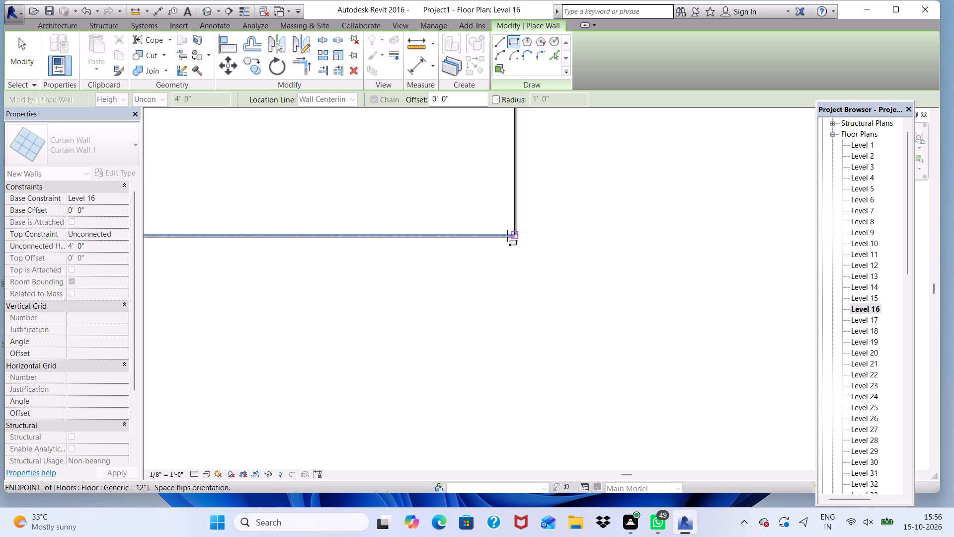
pyautogui.click(515, 233)
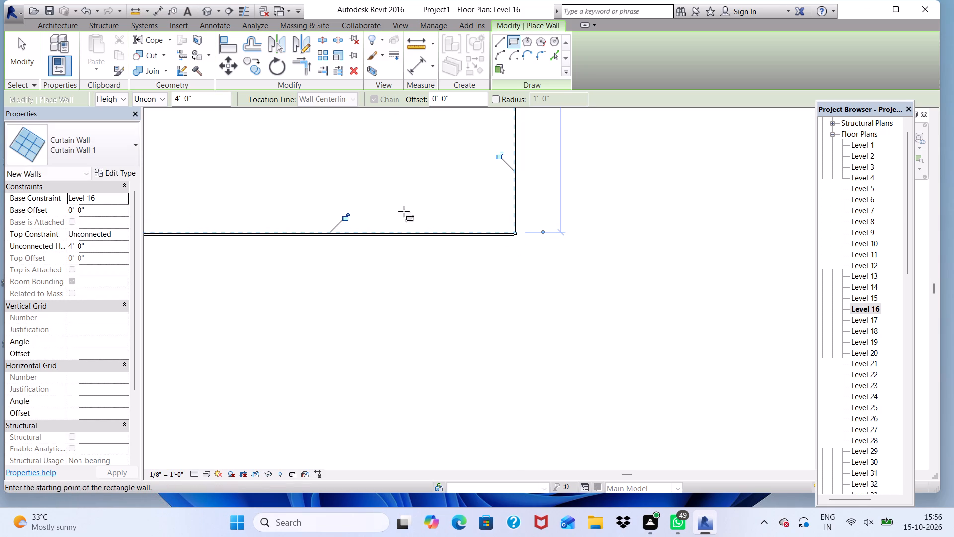
# In the 3D view, delete the Level 16 curtain wall segment that runs along the building wall.
pyautogui.click(206, 11)
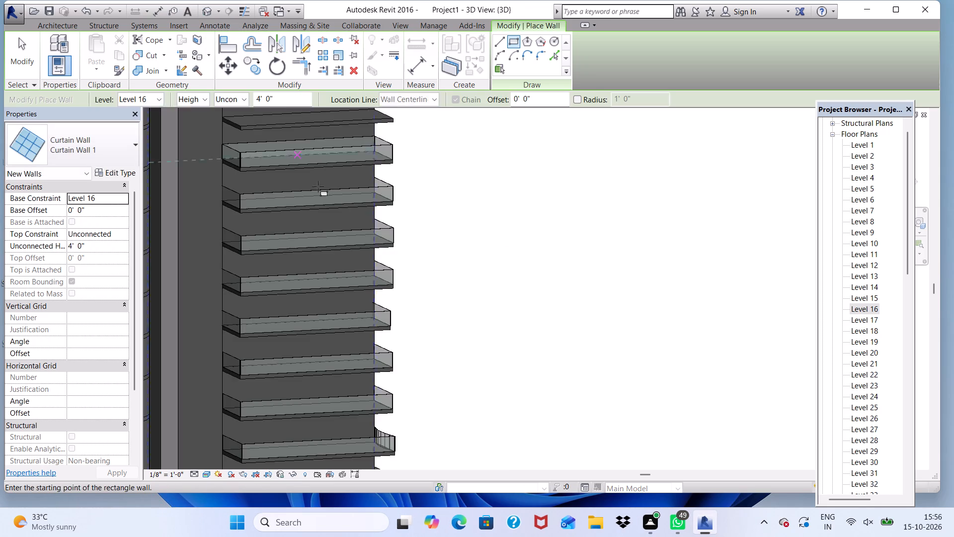
pyautogui.scroll(-3, 333, 201)
pyautogui.scroll(5, 313, 159)
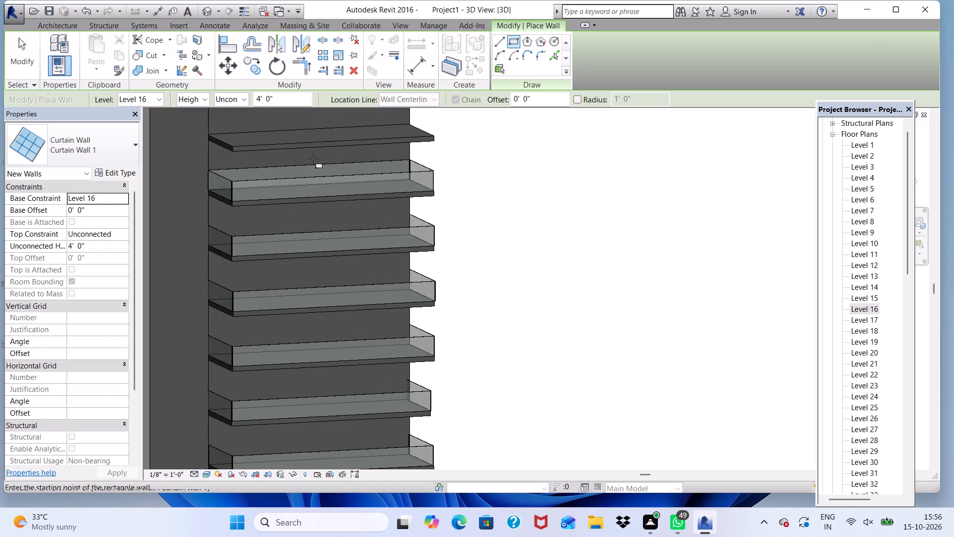
pyautogui.press('Escape')
pyautogui.press('Escape')
pyautogui.scroll(5, 315, 168)
pyautogui.click(316, 168)
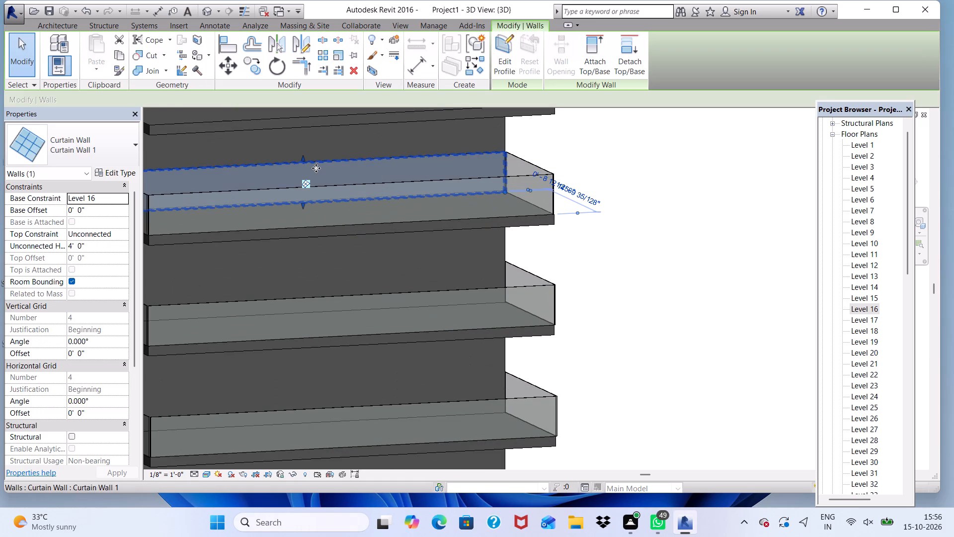
pyautogui.press('Delete')
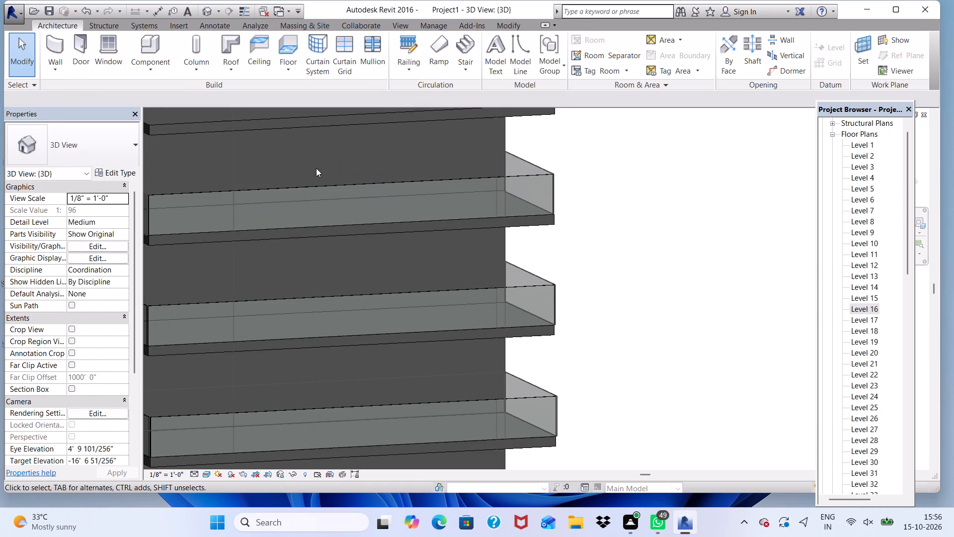
# Examine the railed balconies up to Level 16 and the bare balconies above them in 3D.
pyautogui.scroll(-12, 284, 177)
pyautogui.scroll(3, 268, 121)
pyautogui.scroll(-6, 269, 127)
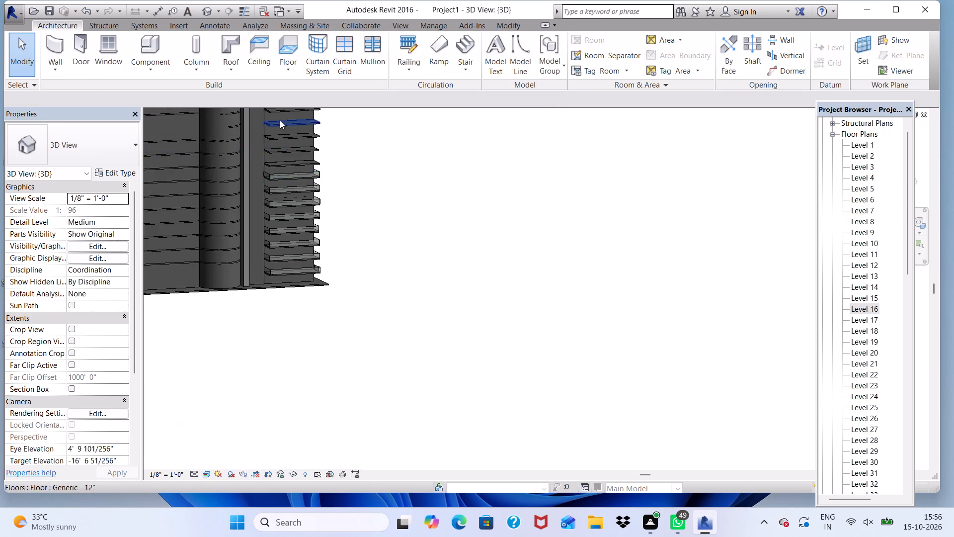
pyautogui.scroll(6, 280, 120)
pyautogui.scroll(-11, 280, 118)
pyautogui.scroll(7, 289, 127)
pyautogui.scroll(-6, 289, 128)
pyautogui.scroll(2, 300, 186)
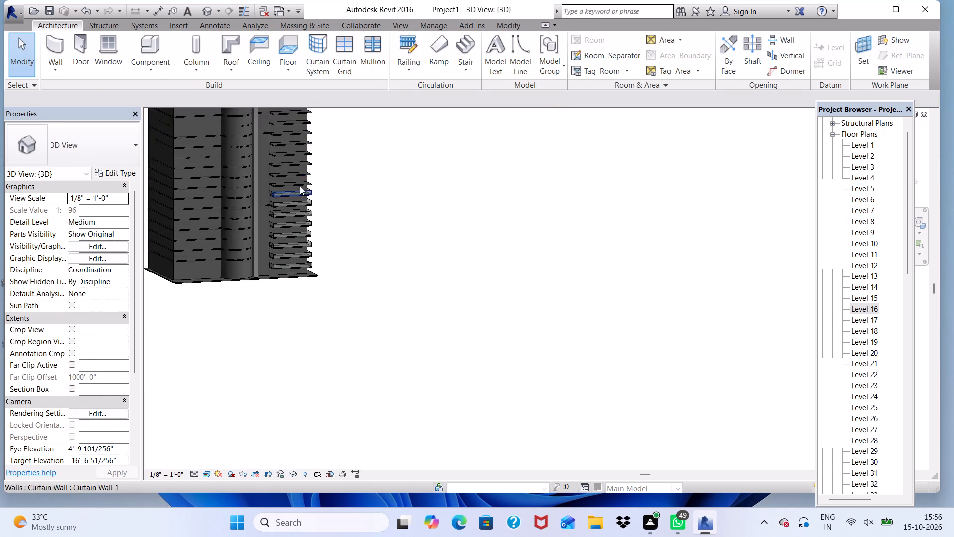
pyautogui.scroll(1, 300, 186)
pyautogui.scroll(-3, 289, 179)
pyautogui.scroll(9, 286, 172)
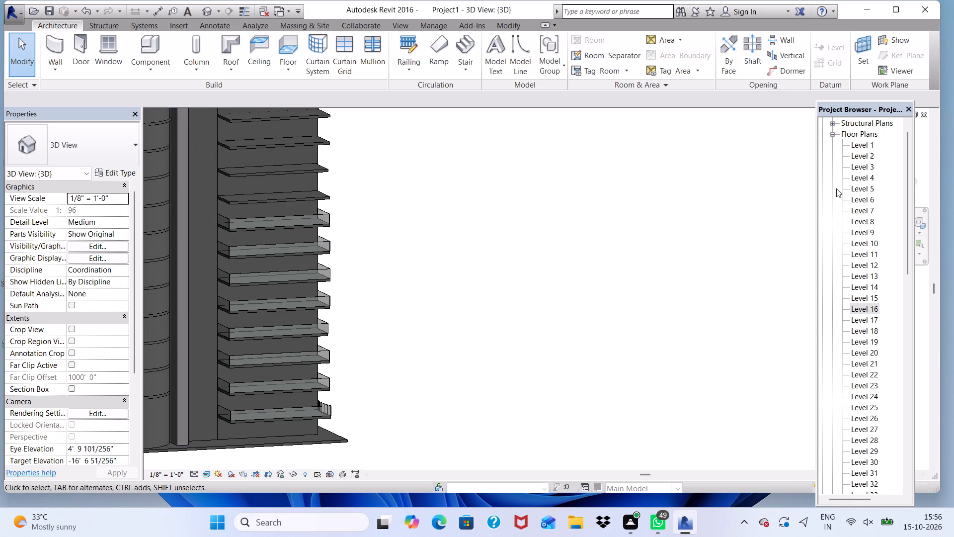
# On the Level 18 plan, draw a rectangular 4' high curtain wall loop about 41'-10" by 14'-11" around the balcony's edges.
pyautogui.doubleClick(863, 331)
pyautogui.scroll(-4, 801, 322)
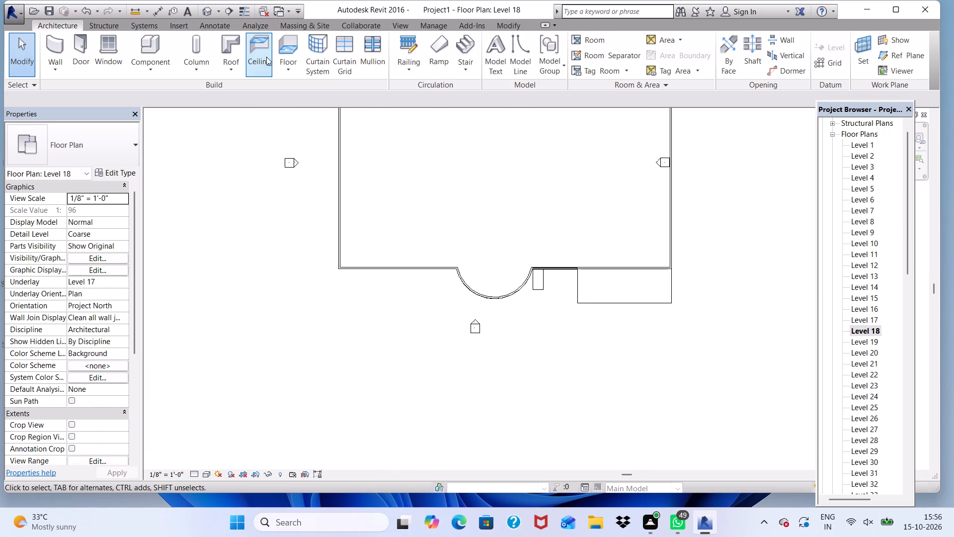
pyautogui.click(63, 45)
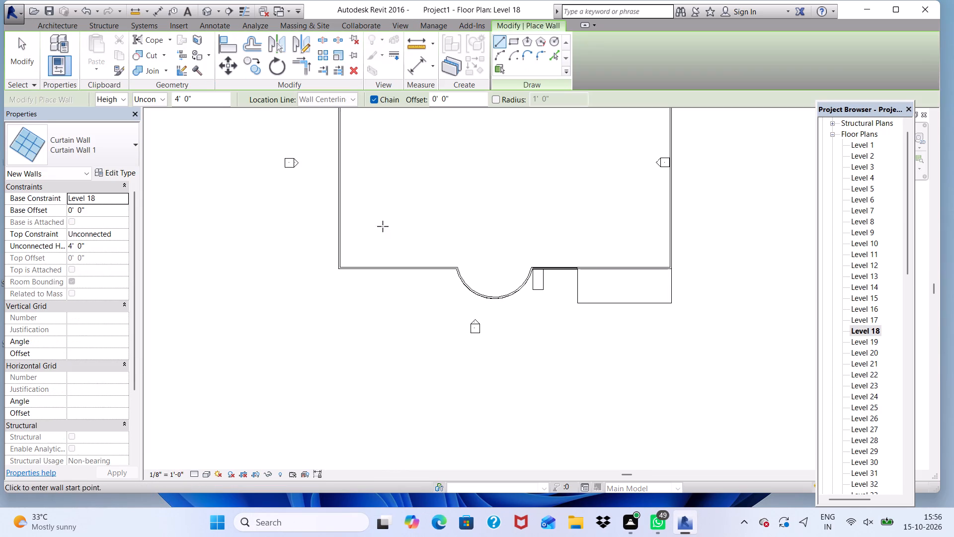
pyautogui.scroll(9, 600, 293)
pyautogui.scroll(5, 543, 234)
pyautogui.scroll(-2, 542, 231)
pyautogui.scroll(4, 542, 231)
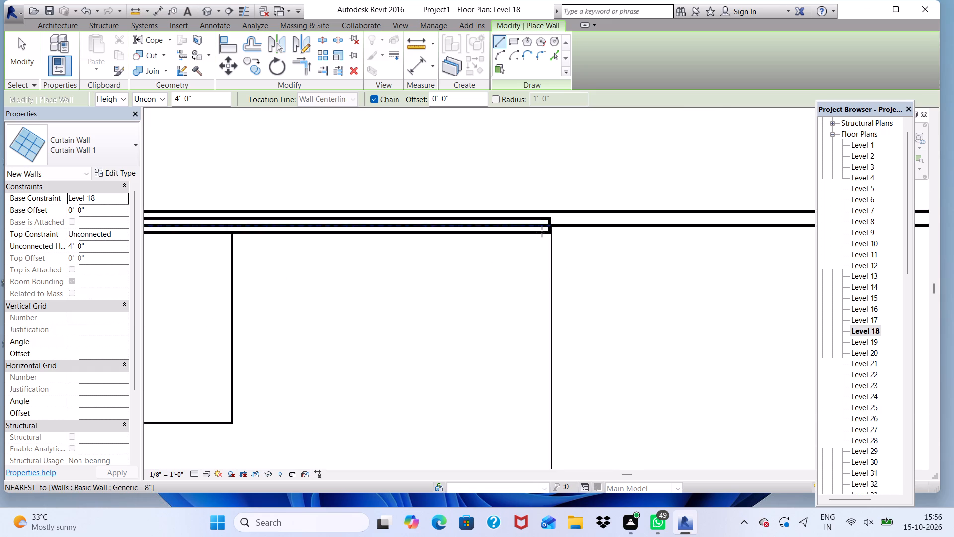
pyautogui.scroll(2, 542, 231)
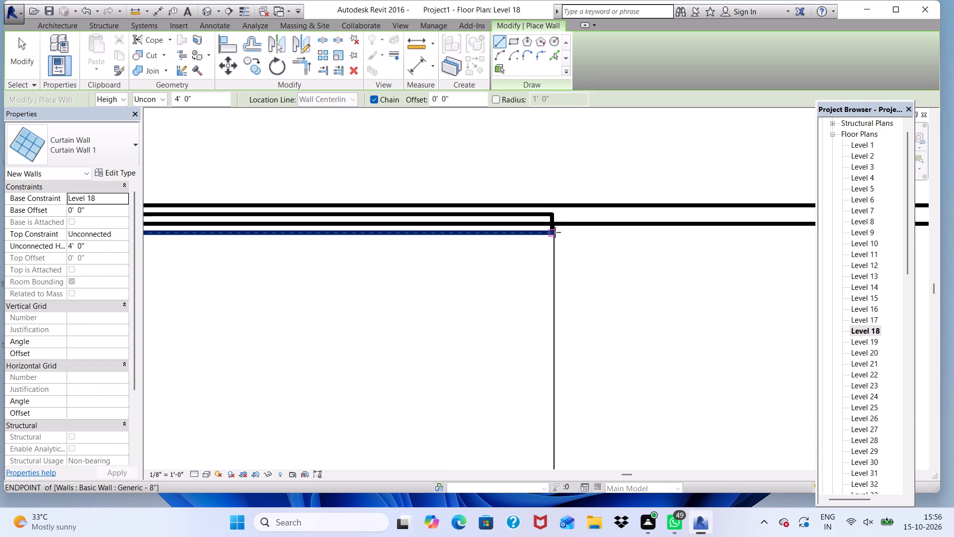
pyautogui.click(511, 43)
pyautogui.scroll(5, 568, 209)
pyautogui.scroll(7, 515, 272)
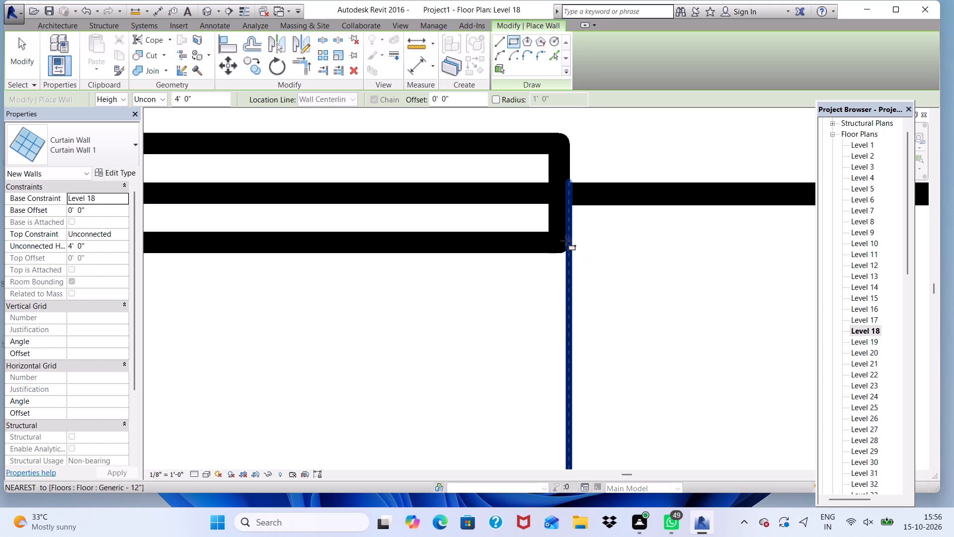
pyautogui.click(566, 244)
pyautogui.scroll(-8, 533, 246)
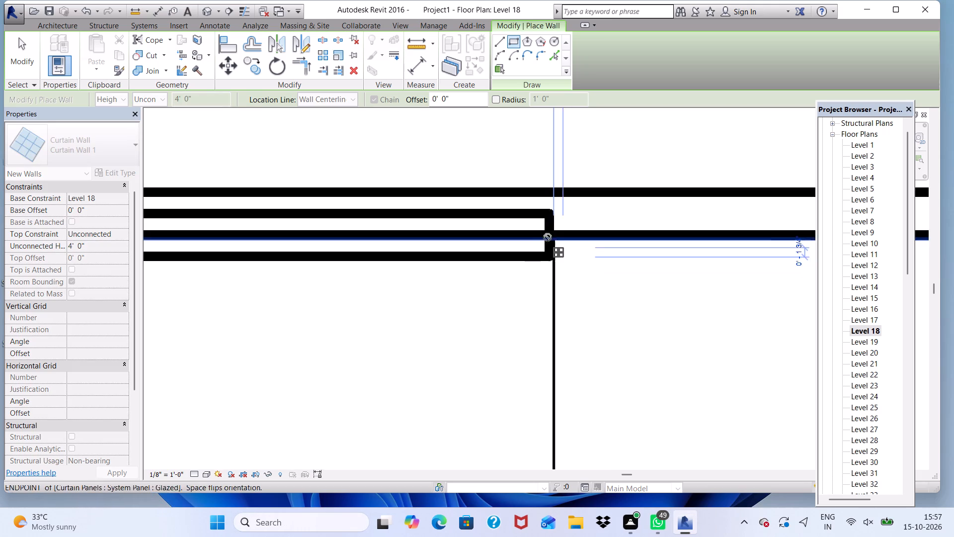
pyautogui.scroll(-10, 548, 237)
pyautogui.scroll(-6, 548, 297)
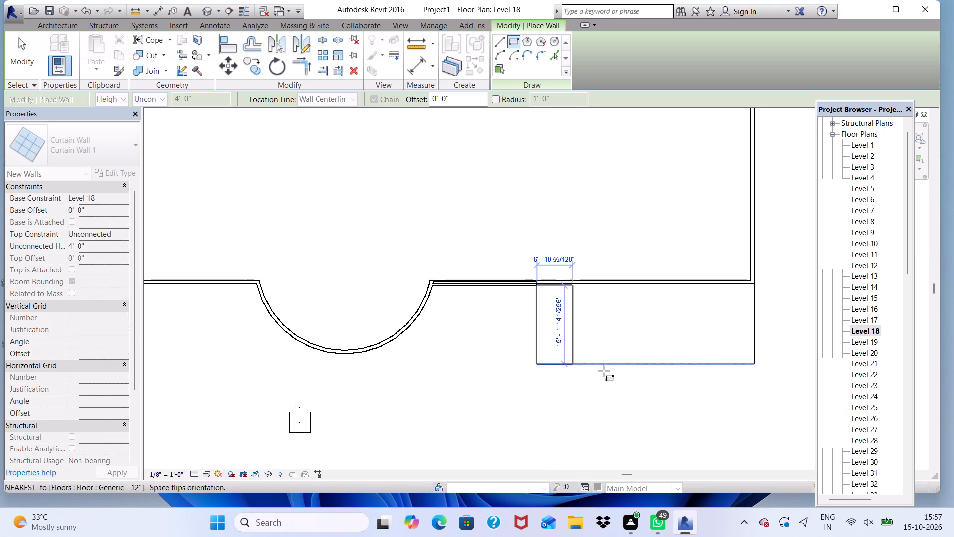
pyautogui.scroll(4, 755, 354)
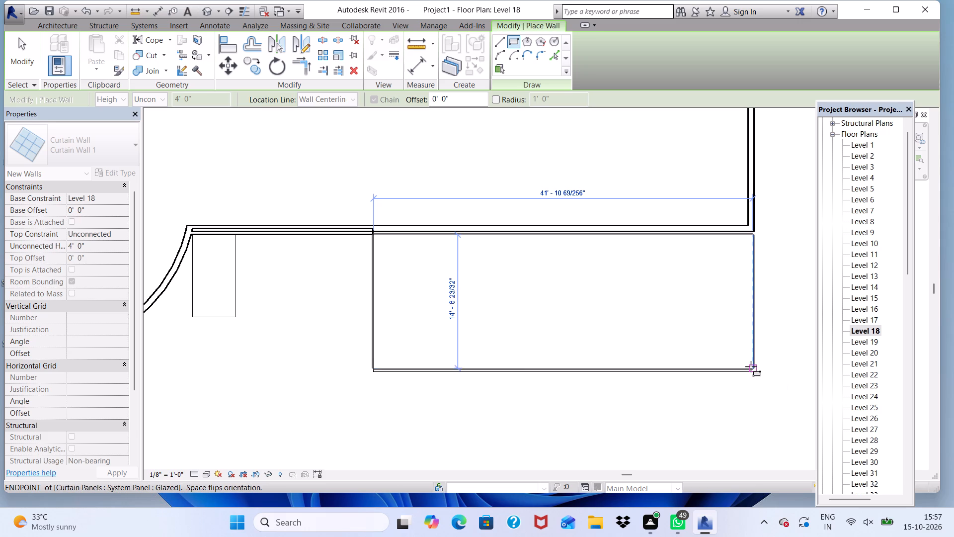
pyautogui.click(752, 368)
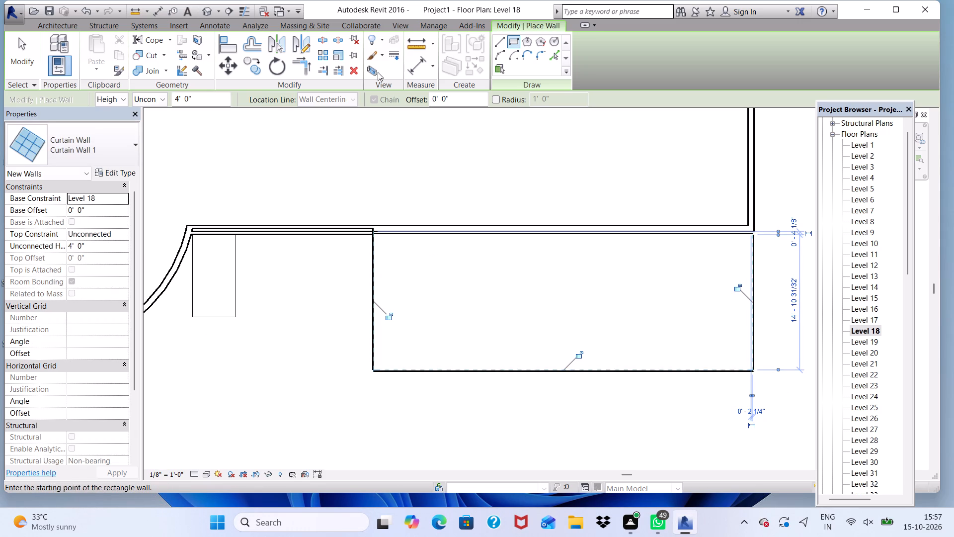
# In the 3D view, delete the Level 18 curtain wall segment that runs along the building wall.
pyautogui.click(205, 6)
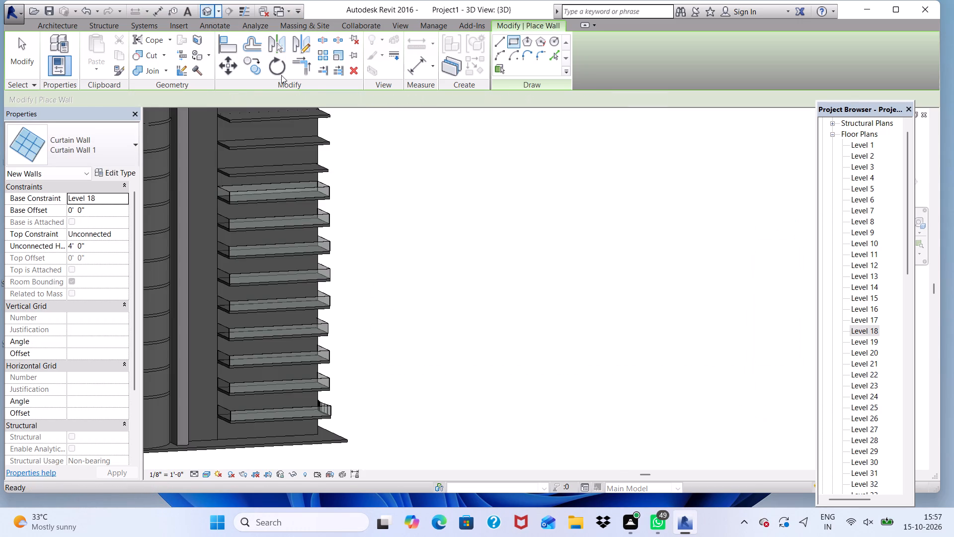
pyautogui.scroll(2, 283, 225)
pyautogui.scroll(-4, 291, 170)
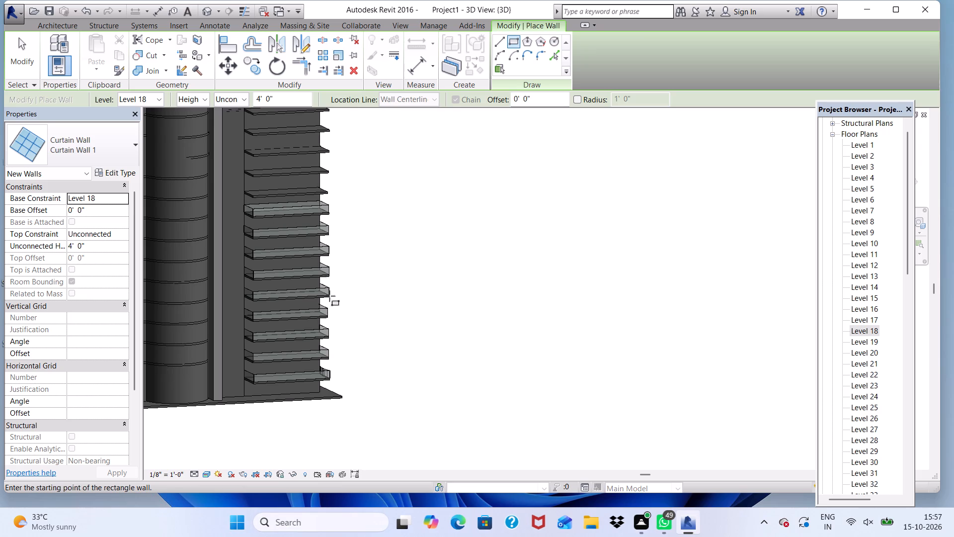
pyautogui.press('Escape')
pyautogui.scroll(9, 296, 207)
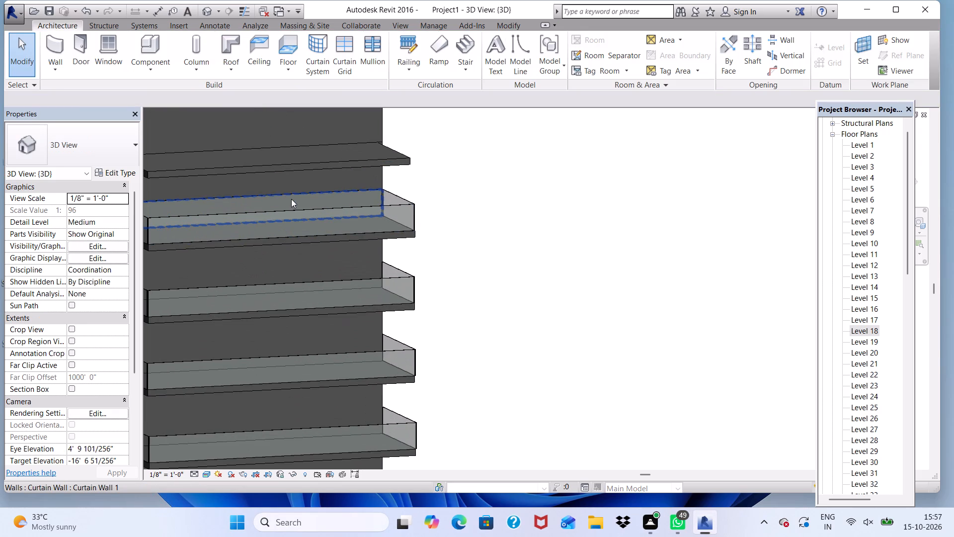
pyautogui.click(291, 199)
pyautogui.press('Delete')
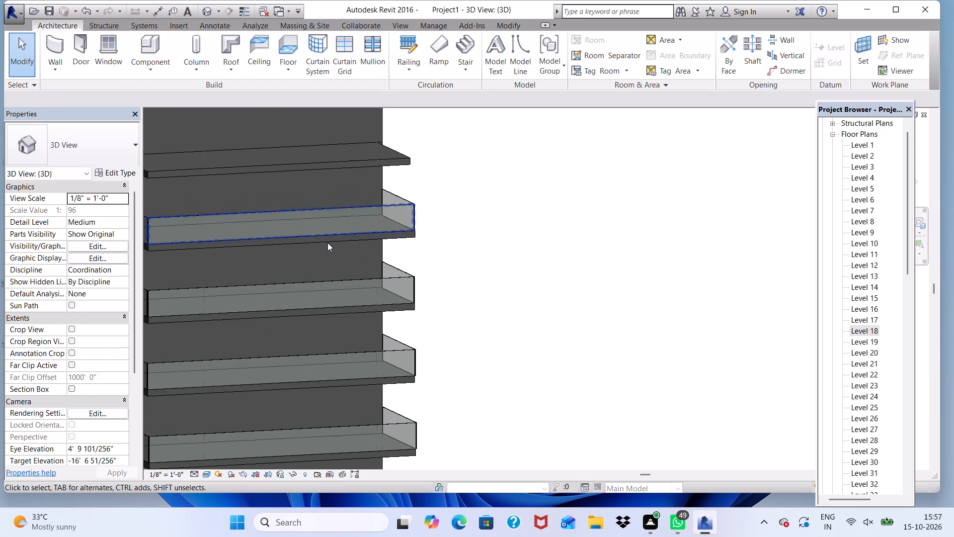
# On the Level 20 plan, draw a rectangular 4' high curtain wall loop about 41'-5" by 14'-11" around the balcony's edges.
pyautogui.scroll(-6, 341, 234)
pyautogui.scroll(-3, 401, 242)
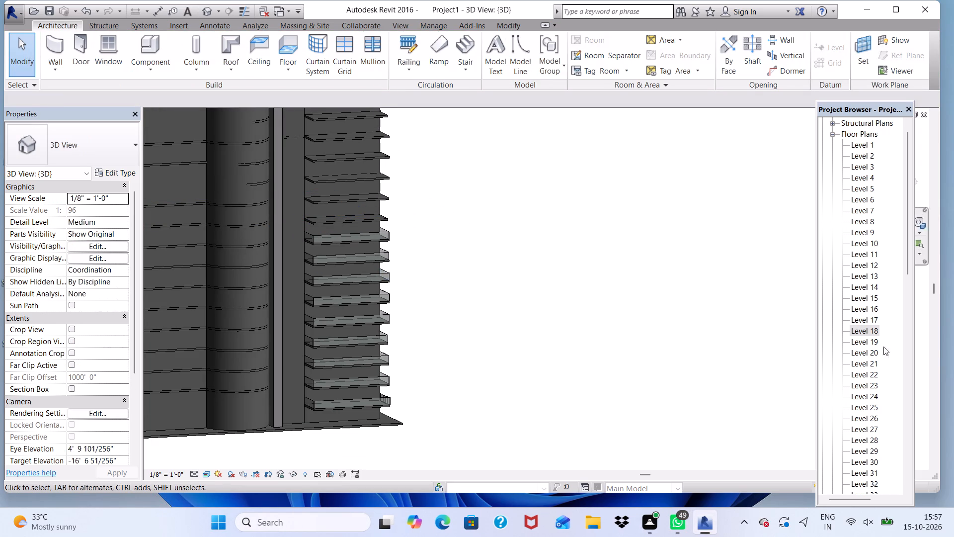
pyautogui.doubleClick(874, 353)
pyautogui.scroll(1, 418, 217)
pyautogui.scroll(-5, 397, 217)
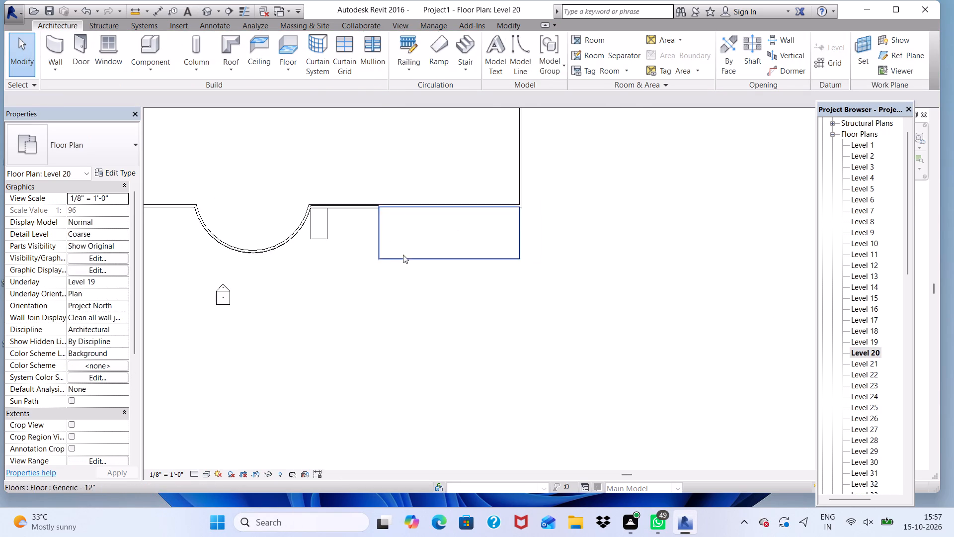
pyautogui.scroll(-3, 401, 252)
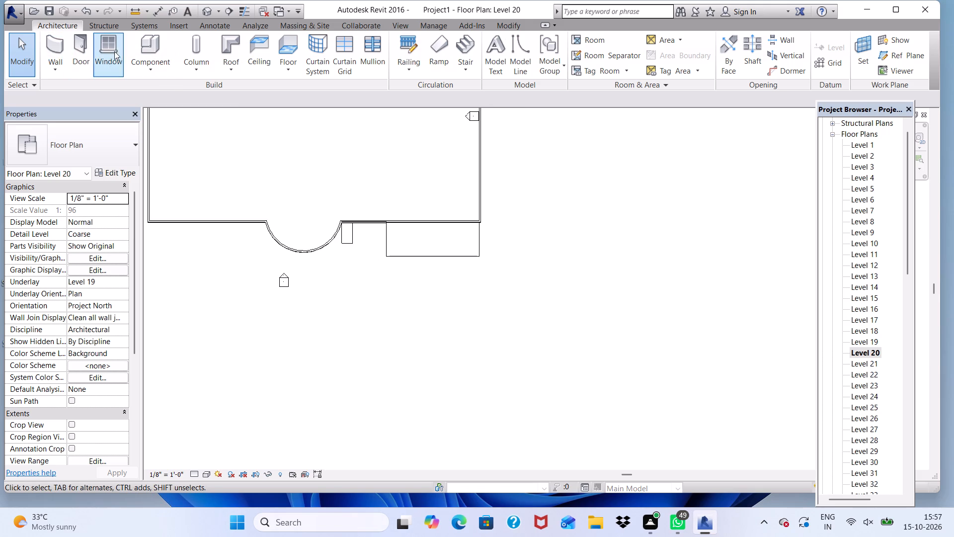
pyautogui.click(54, 38)
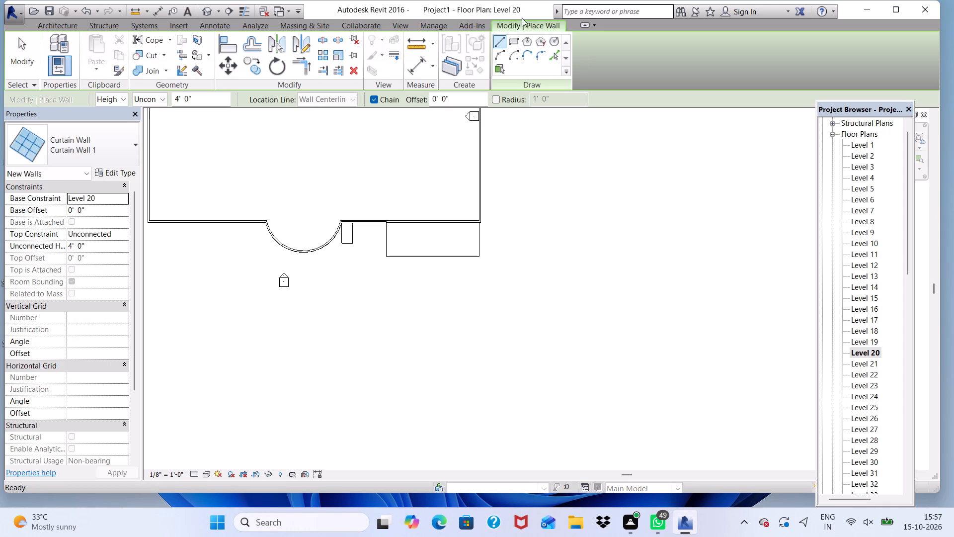
pyautogui.click(512, 38)
pyautogui.scroll(5, 396, 212)
pyautogui.scroll(-3, 396, 212)
pyautogui.scroll(6, 374, 242)
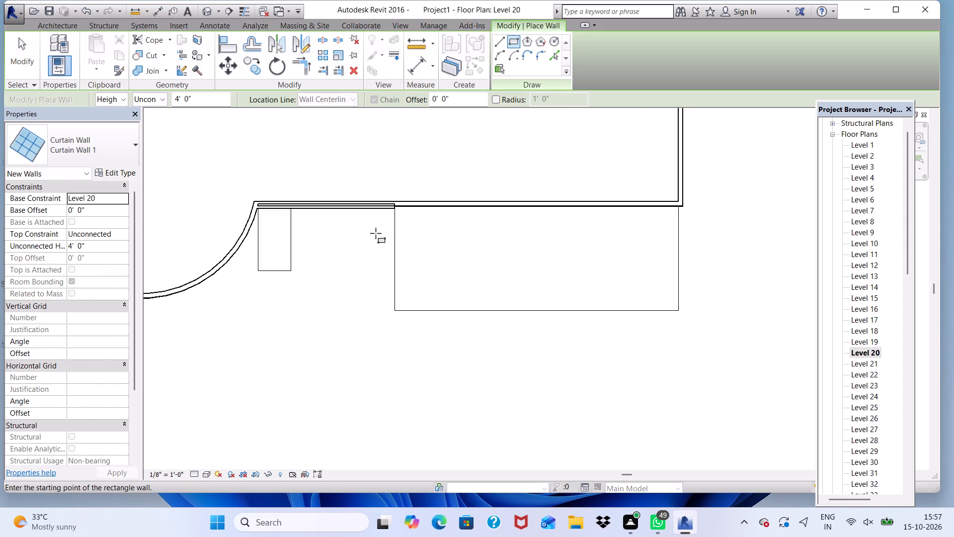
pyautogui.scroll(6, 397, 196)
pyautogui.scroll(6, 388, 239)
pyautogui.scroll(5, 399, 184)
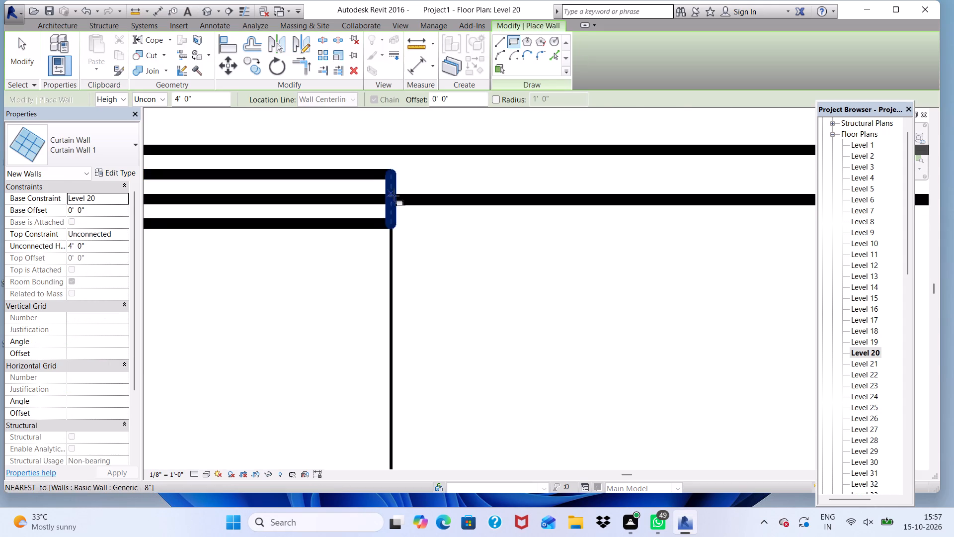
pyautogui.click(392, 228)
pyautogui.scroll(-12, 396, 205)
pyautogui.scroll(-2, 321, 181)
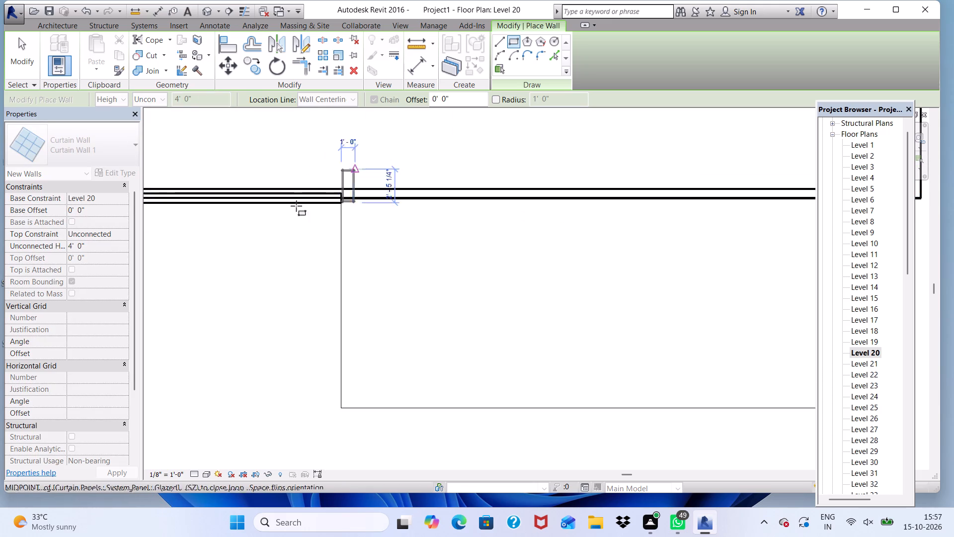
pyautogui.scroll(-5, 296, 206)
pyautogui.scroll(2, 378, 233)
pyautogui.scroll(-6, 348, 193)
pyautogui.scroll(2, 395, 210)
pyautogui.scroll(-2, 395, 214)
pyautogui.scroll(3, 444, 280)
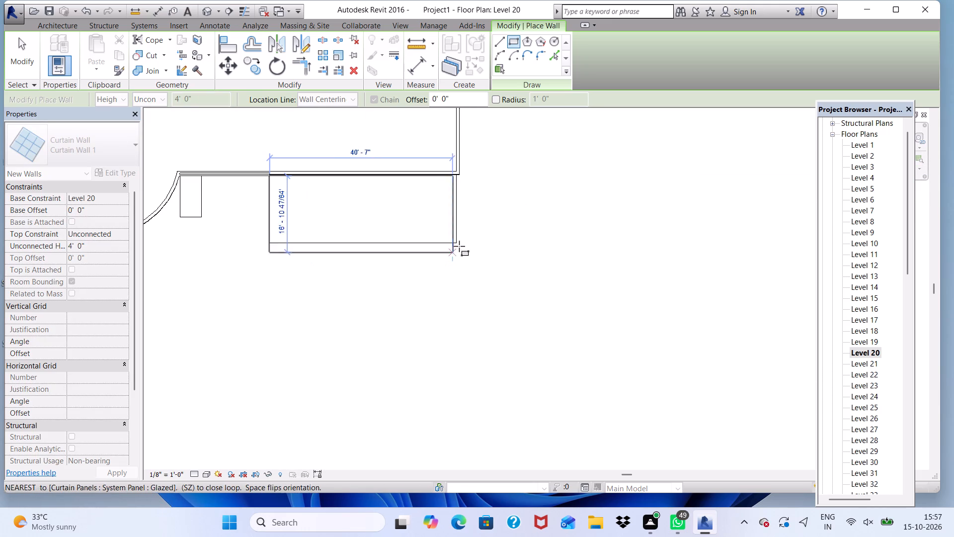
pyautogui.scroll(3, 460, 244)
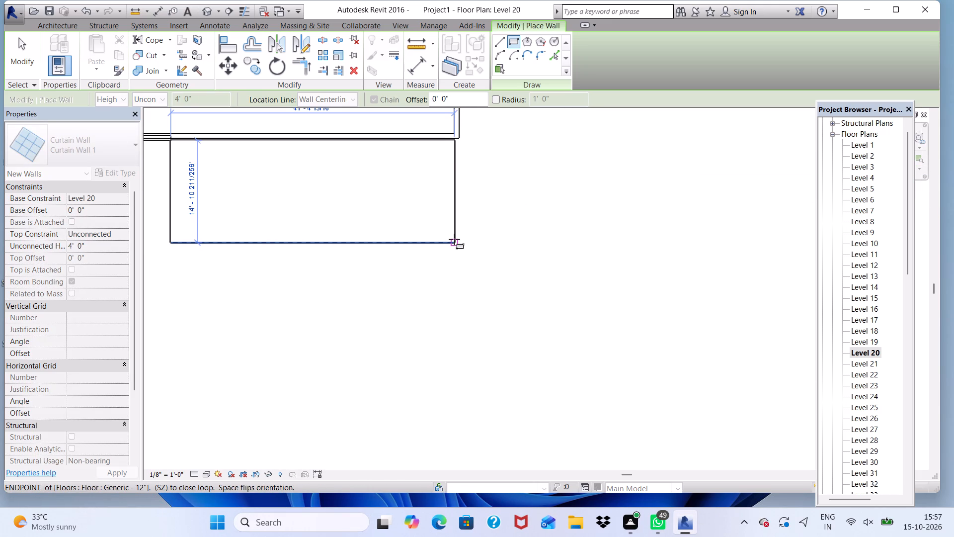
pyautogui.click(454, 239)
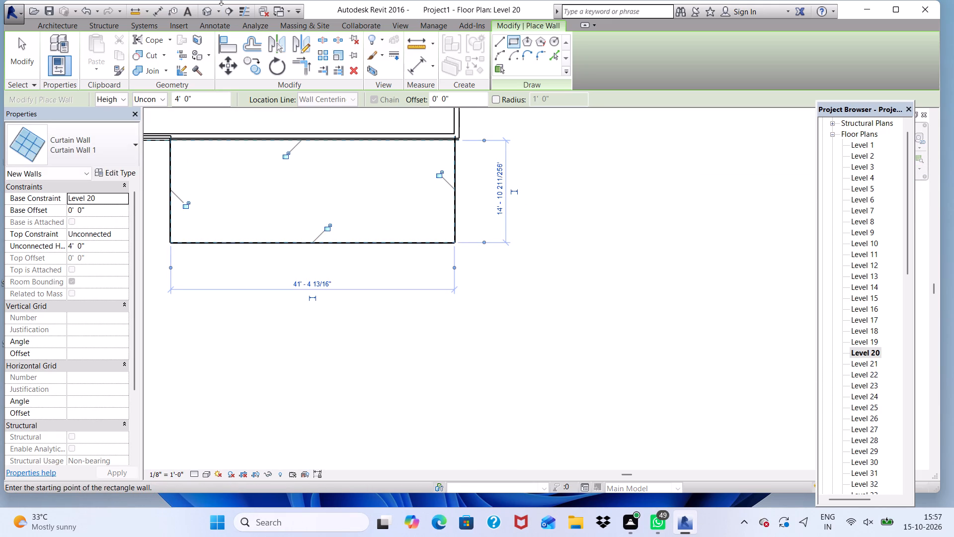
# In the 3D view, delete the Level 20 curtain wall segment that runs along the building wall.
pyautogui.click(212, 10)
pyautogui.scroll(3, 334, 187)
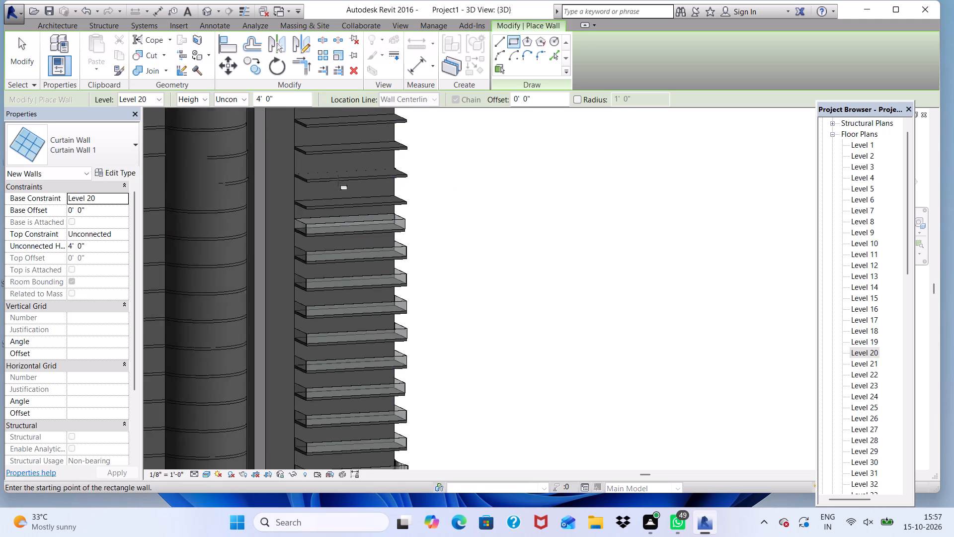
pyautogui.scroll(2, 338, 180)
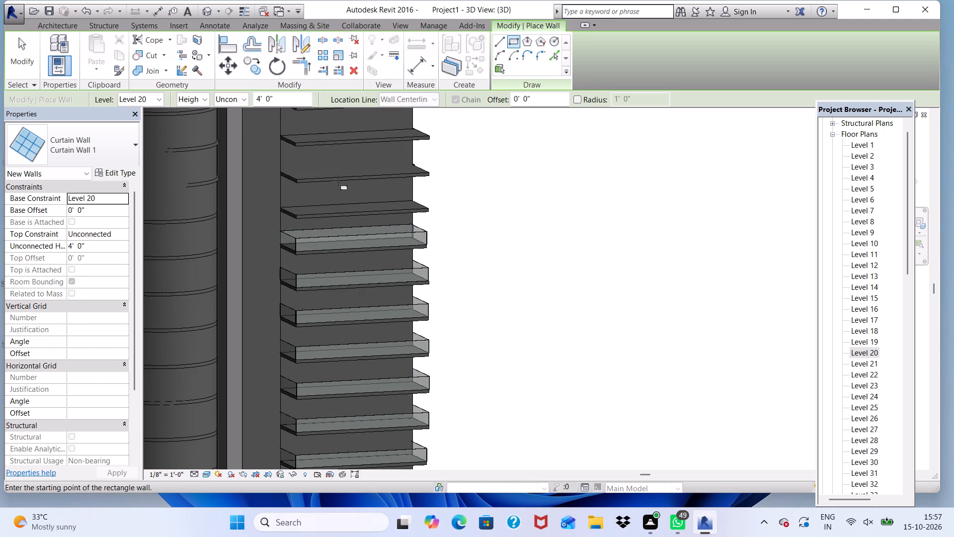
pyautogui.press('Escape')
pyautogui.press('Escape')
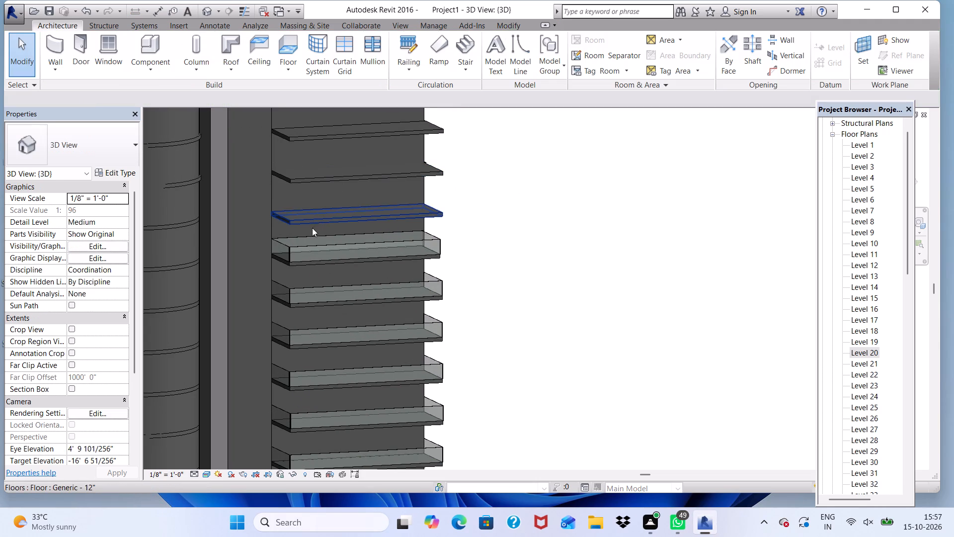
pyautogui.click(313, 234)
pyautogui.press('Delete')
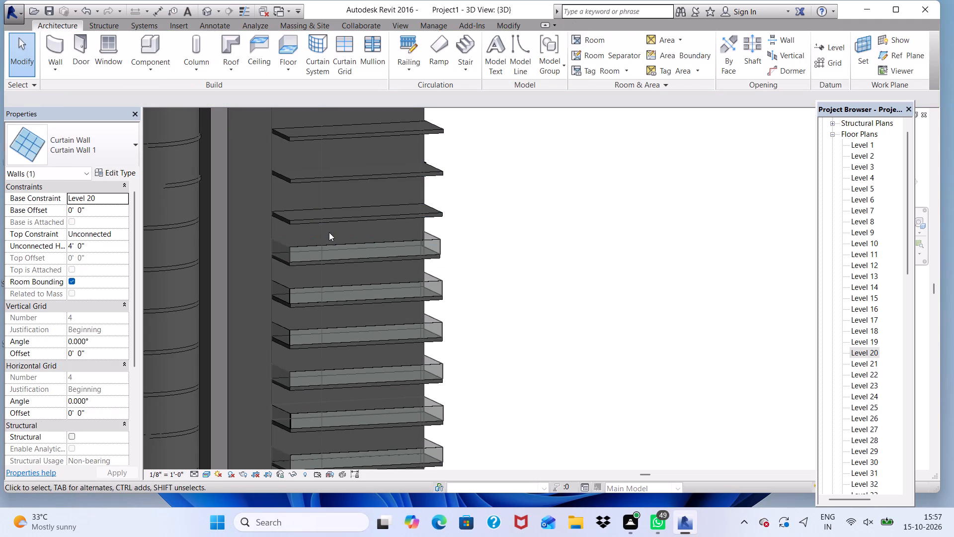
# On the Level 22 plan, draw a rectangular 4' high curtain wall loop about 42'-1" by 14'-11" around the balcony's edges.
pyautogui.scroll(1, 329, 232)
pyautogui.scroll(-6, 326, 226)
pyautogui.scroll(-5, 392, 174)
pyautogui.scroll(1, 370, 198)
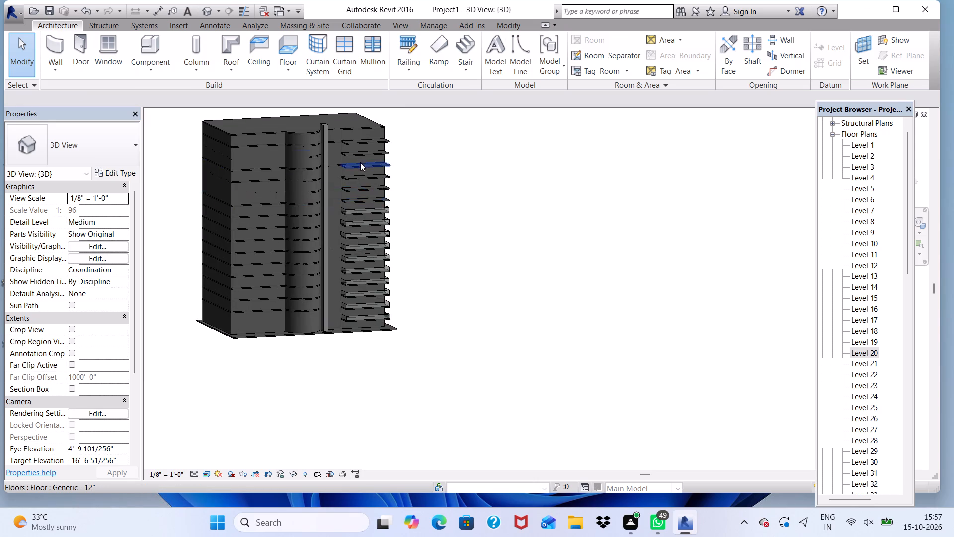
pyautogui.scroll(4, 350, 151)
pyautogui.scroll(-5, 248, 98)
pyautogui.scroll(-3, 308, 160)
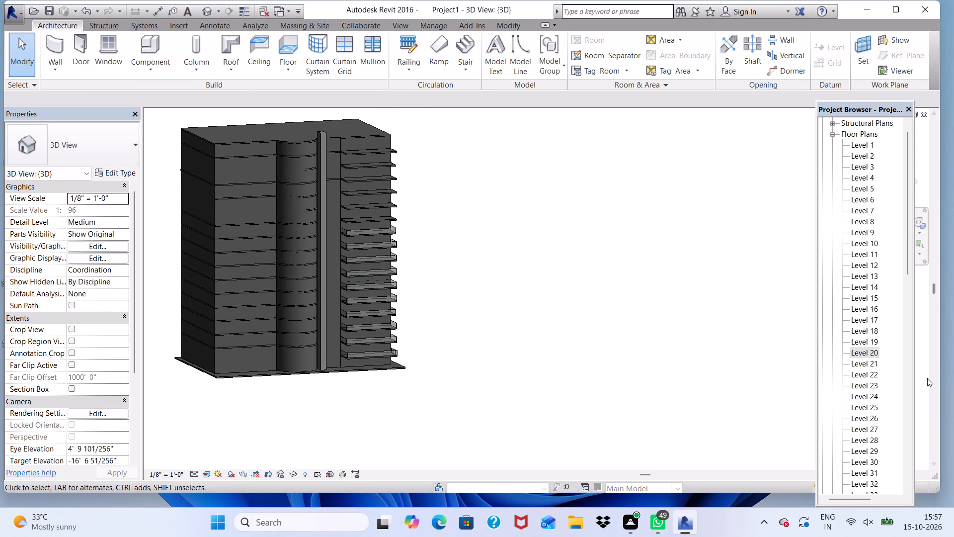
pyautogui.doubleClick(858, 376)
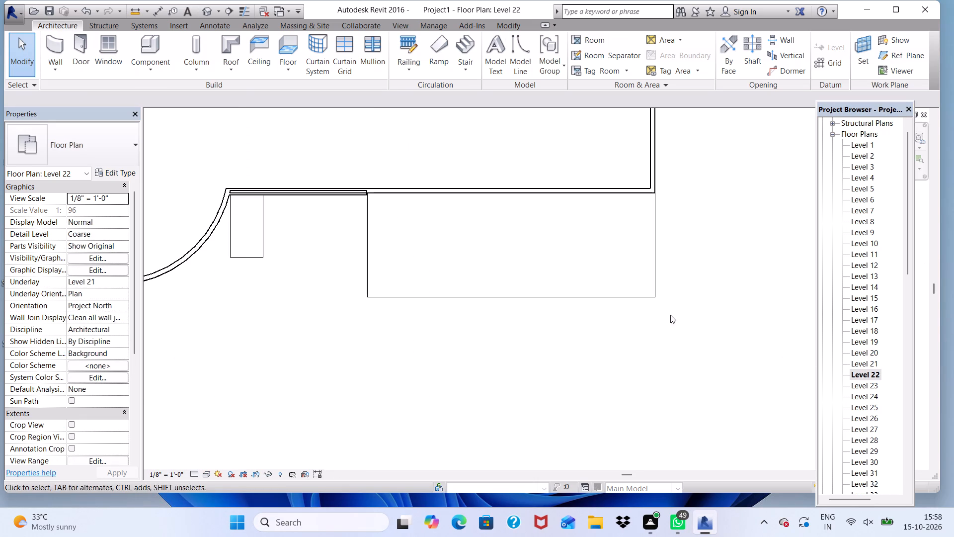
pyautogui.scroll(-3, 506, 292)
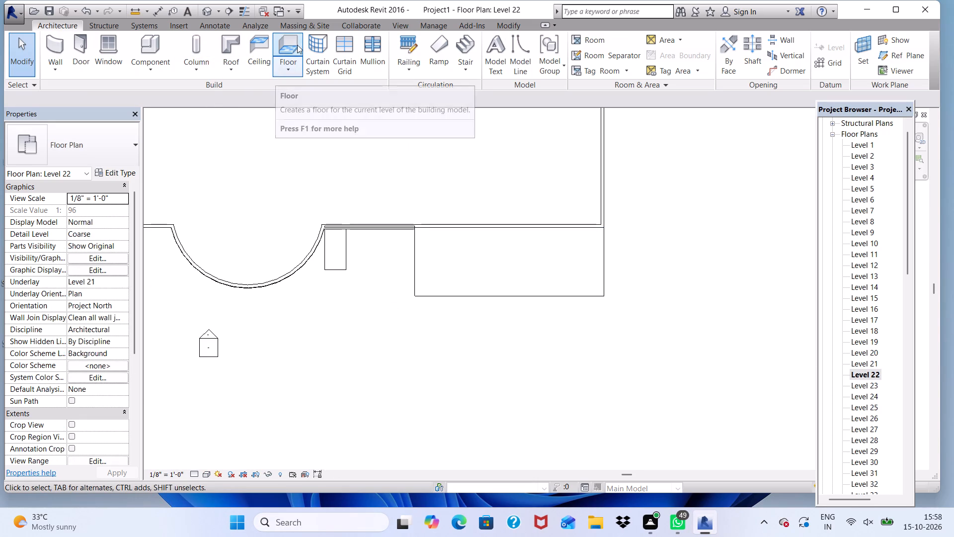
pyautogui.click(54, 41)
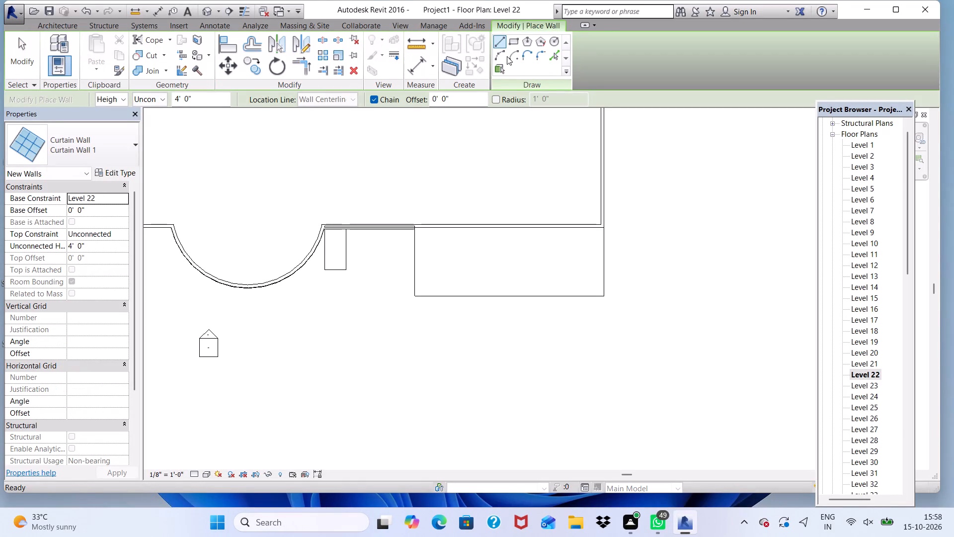
pyautogui.click(510, 41)
pyautogui.scroll(5, 394, 267)
pyautogui.scroll(6, 423, 212)
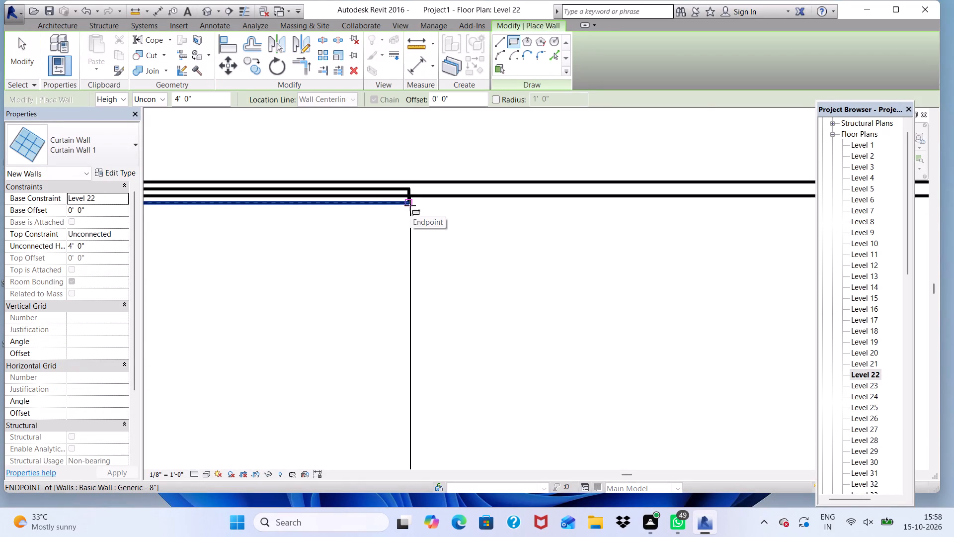
pyautogui.click(408, 203)
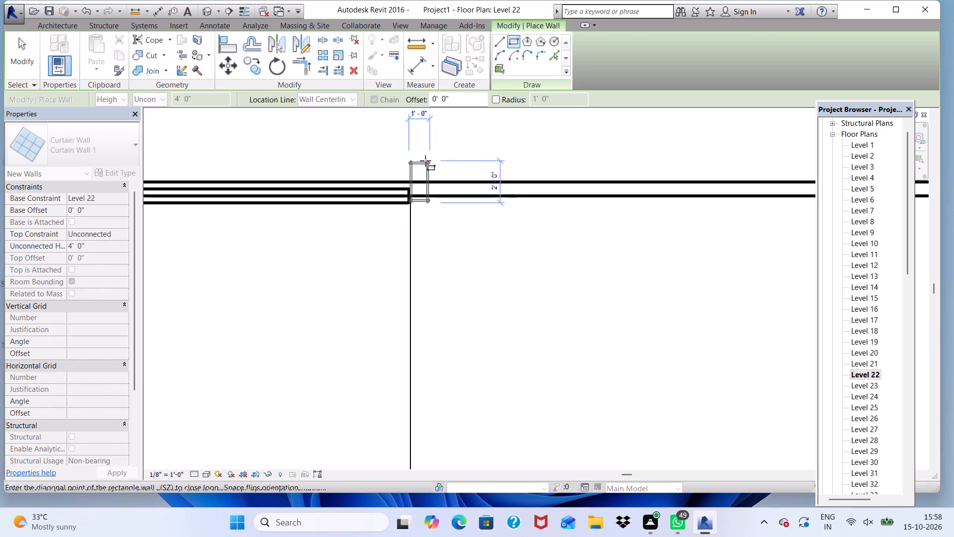
pyautogui.scroll(-6, 425, 161)
pyautogui.scroll(-6, 493, 134)
pyautogui.scroll(-1, 459, 179)
pyautogui.scroll(3, 592, 217)
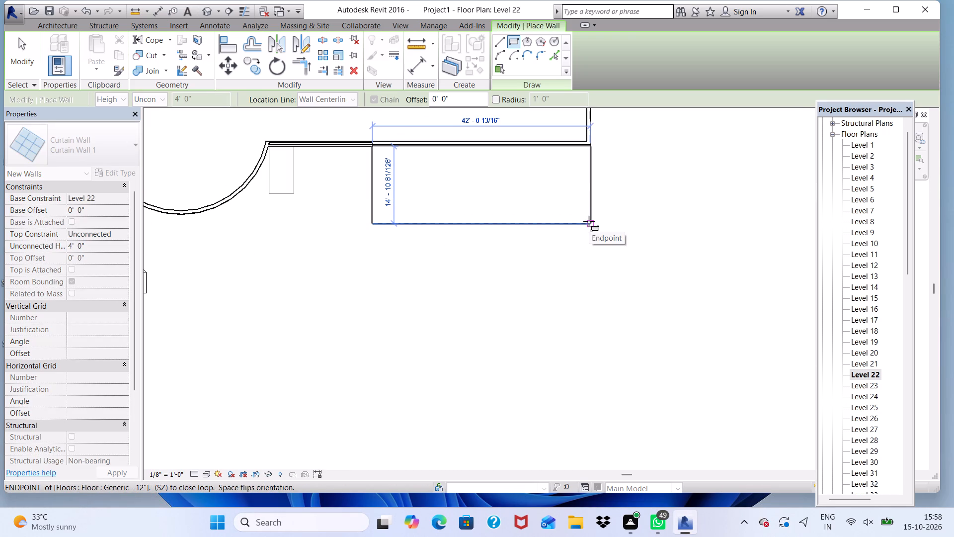
pyautogui.click(589, 221)
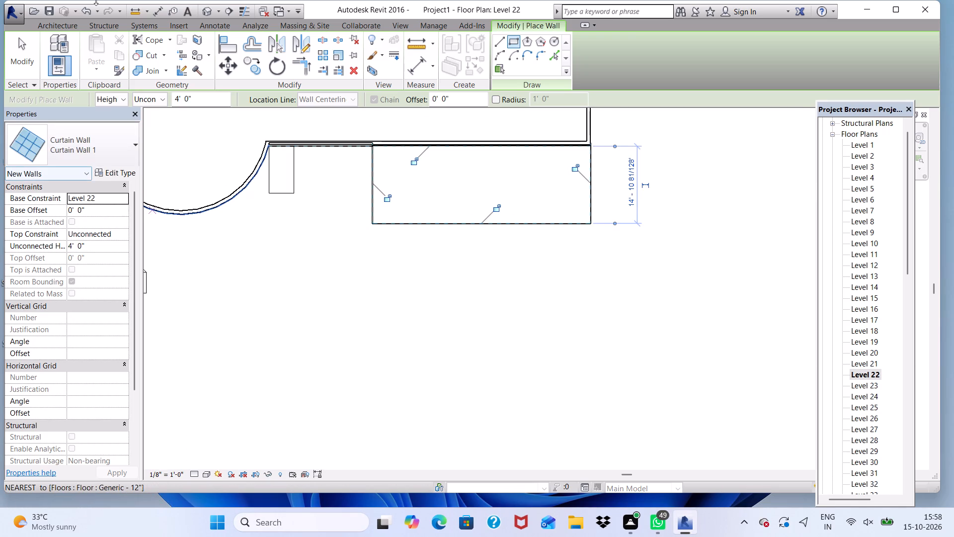
# On the Level 24 plan, draw a rectangular 4' high curtain wall loop about 42'-0" by 15'-6" around the balcony's edges.
pyautogui.click(206, 14)
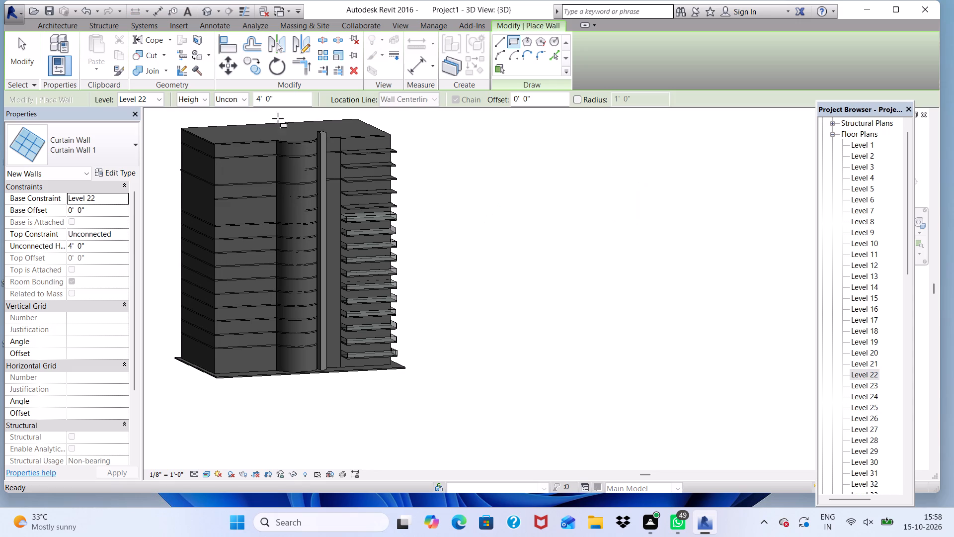
pyautogui.scroll(5, 346, 185)
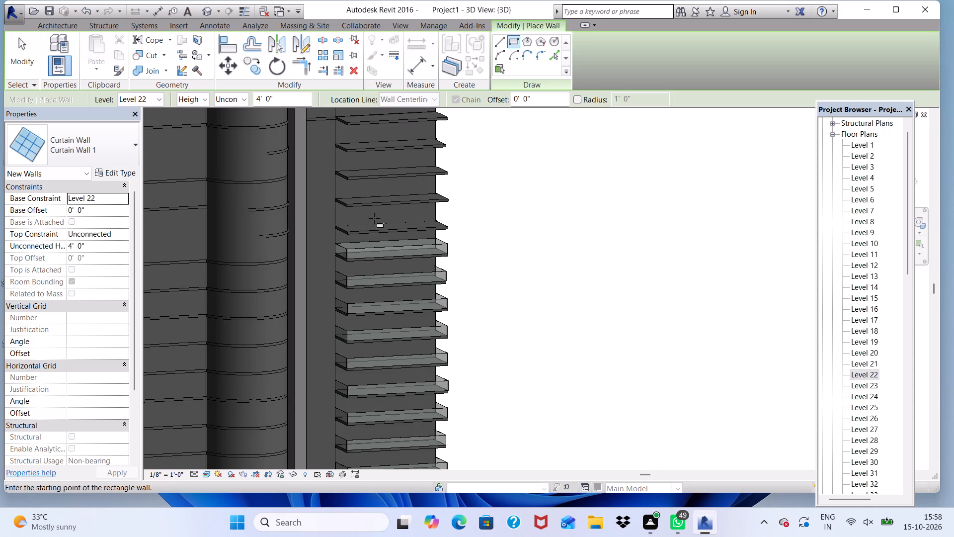
pyautogui.scroll(-1, 389, 235)
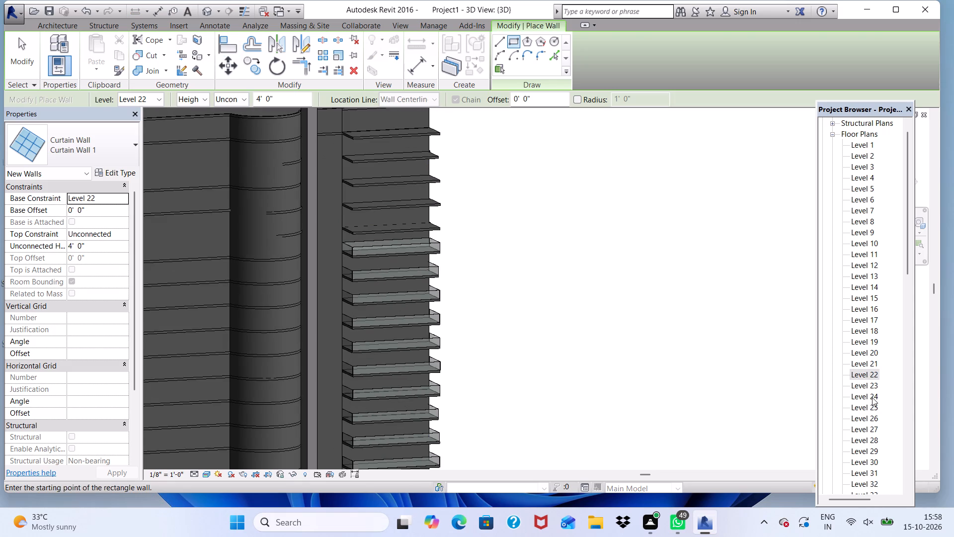
pyautogui.doubleClick(872, 397)
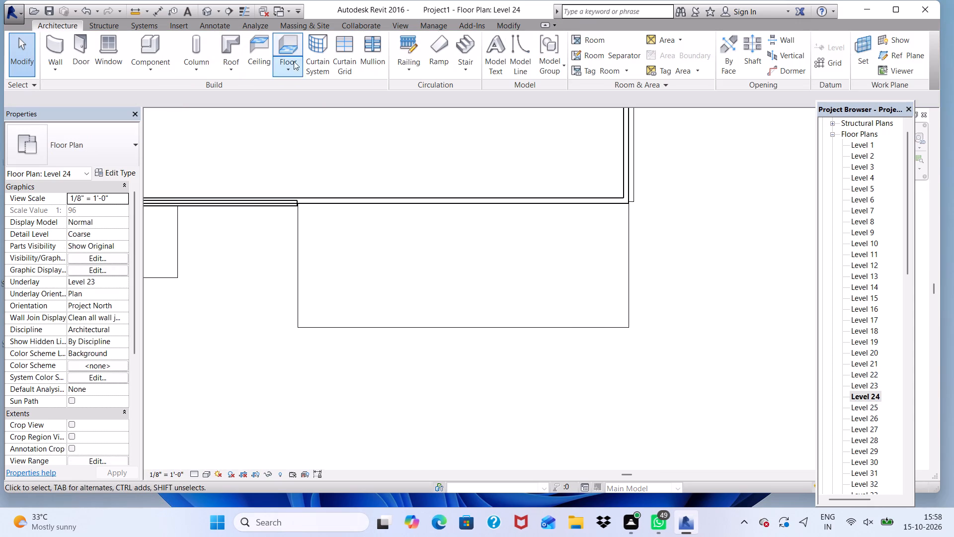
pyautogui.click(57, 45)
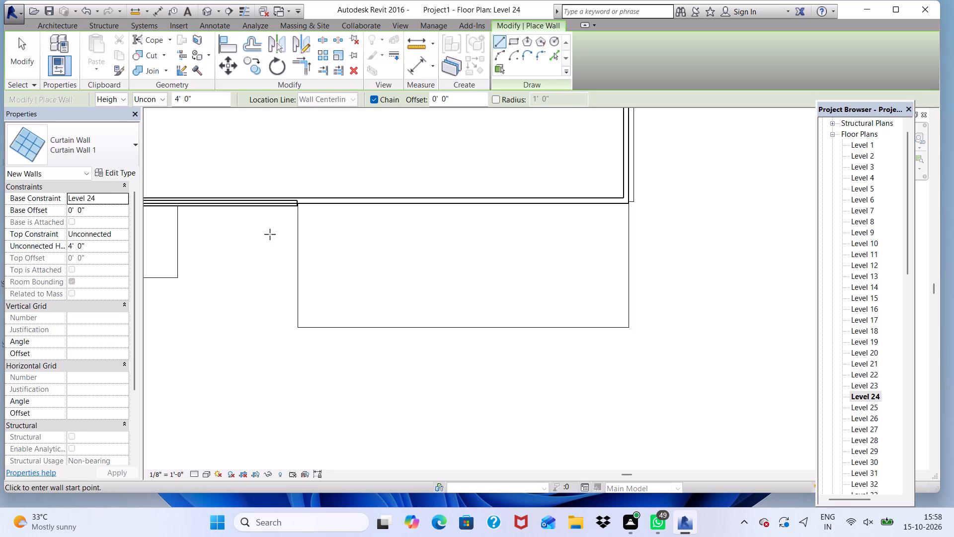
pyautogui.scroll(5, 298, 200)
pyautogui.scroll(-2, 303, 206)
pyautogui.scroll(6, 304, 206)
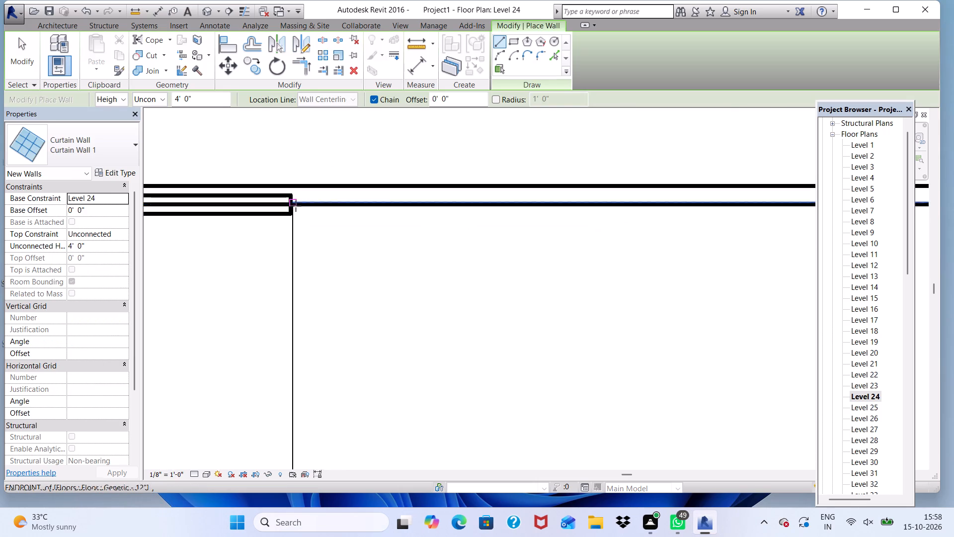
pyautogui.scroll(1, 295, 205)
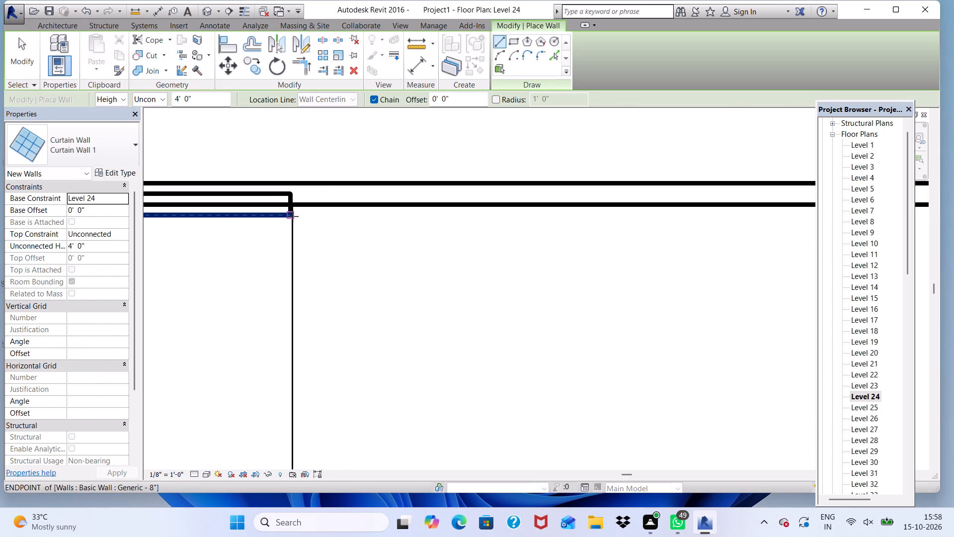
pyautogui.click(293, 216)
pyautogui.scroll(-7, 297, 205)
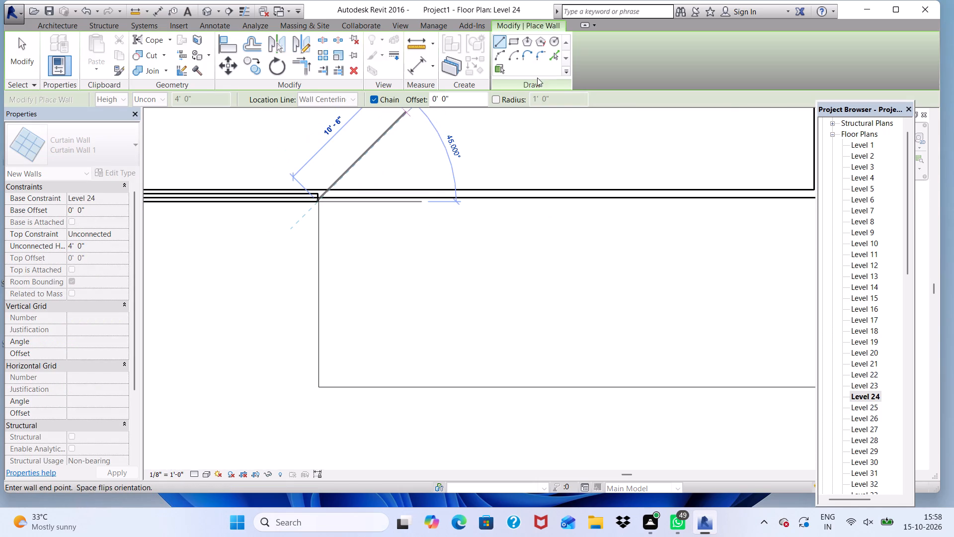
pyautogui.click(513, 36)
pyautogui.scroll(1, 333, 201)
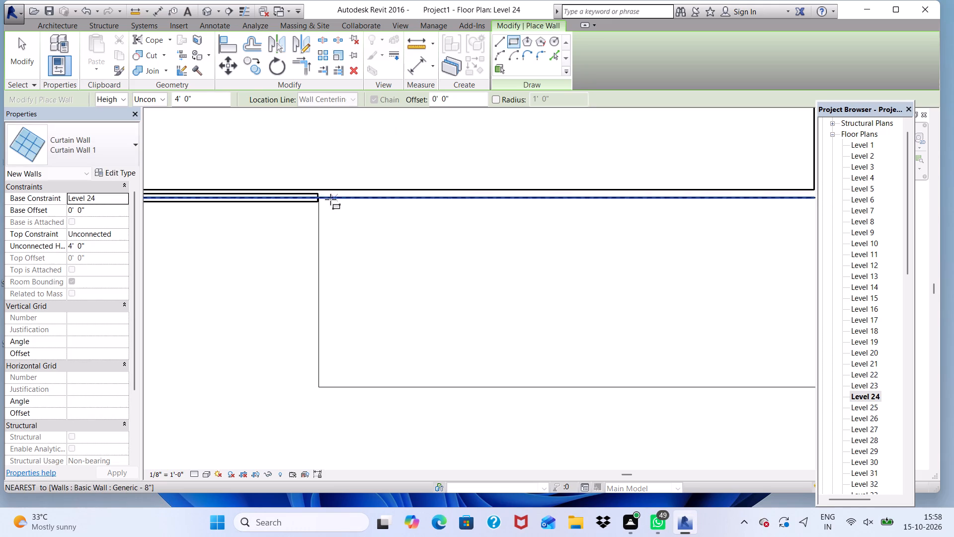
pyautogui.scroll(13, 330, 199)
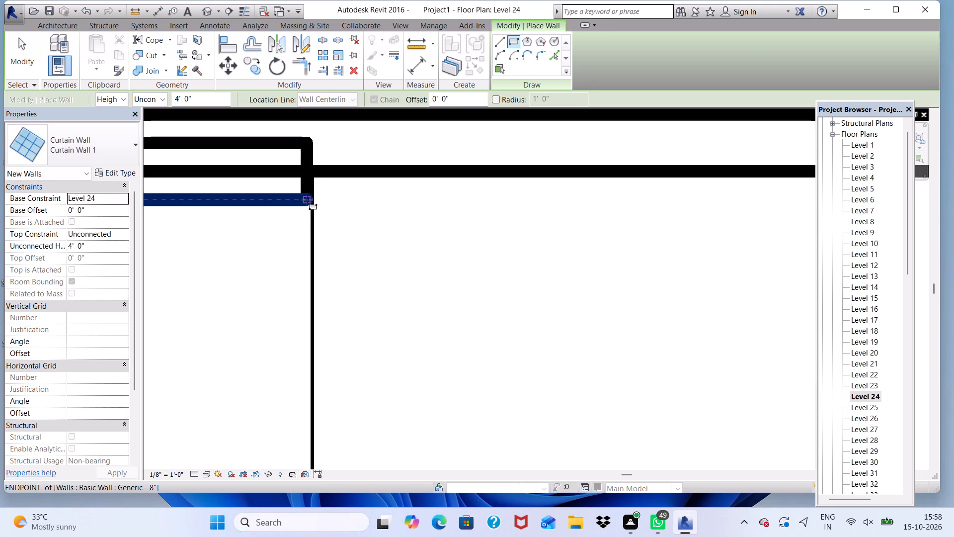
pyautogui.click(314, 201)
pyautogui.scroll(-10, 314, 194)
pyautogui.scroll(-5, 472, 173)
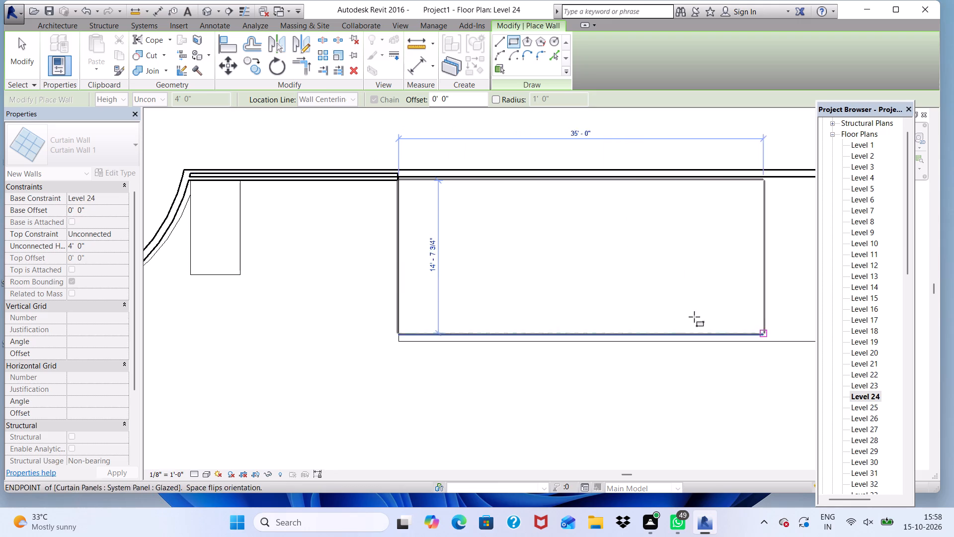
pyautogui.scroll(-5, 583, 276)
pyautogui.scroll(4, 631, 279)
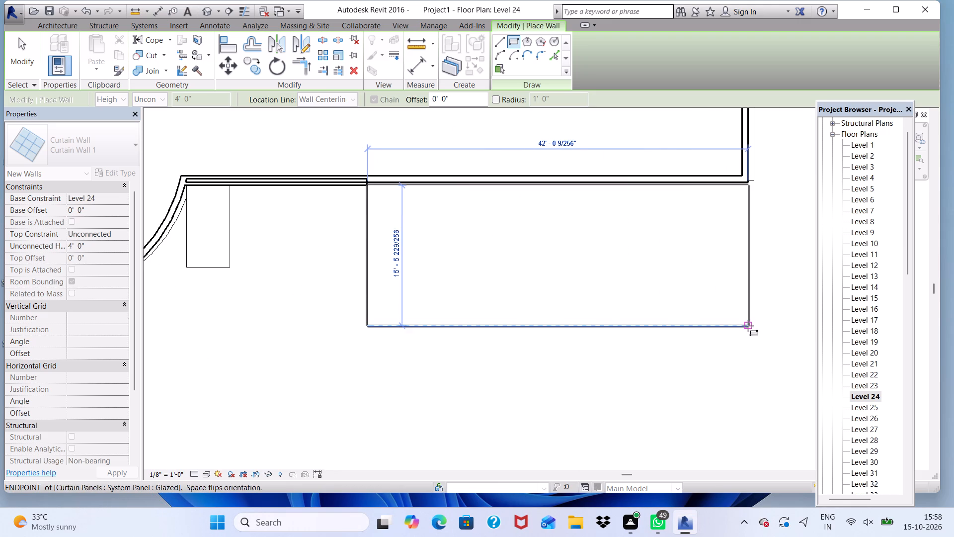
pyautogui.click(748, 326)
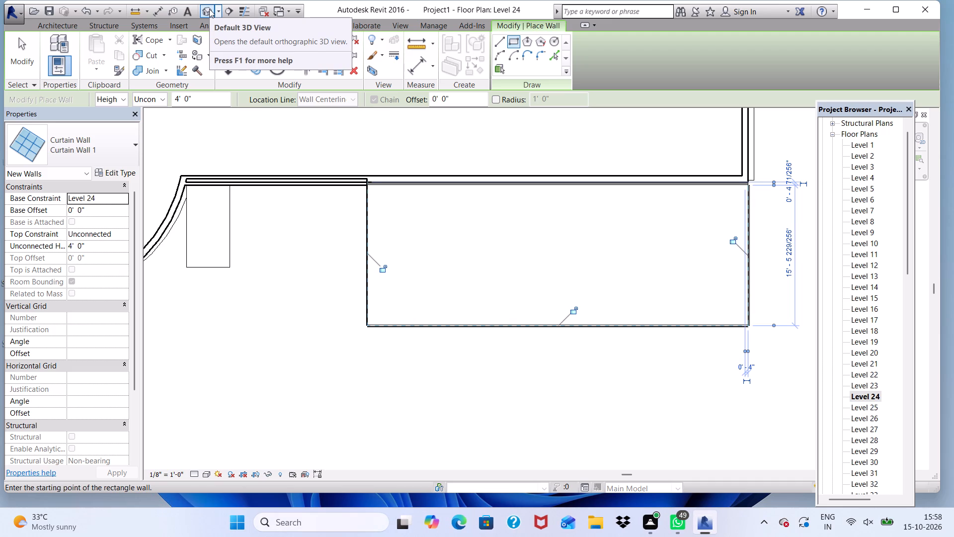
# On the Level 26 plan, draw a rectangular 4' high curtain wall loop about 42' by 14'-7" around the balcony's edges.
pyautogui.doubleClick(868, 418)
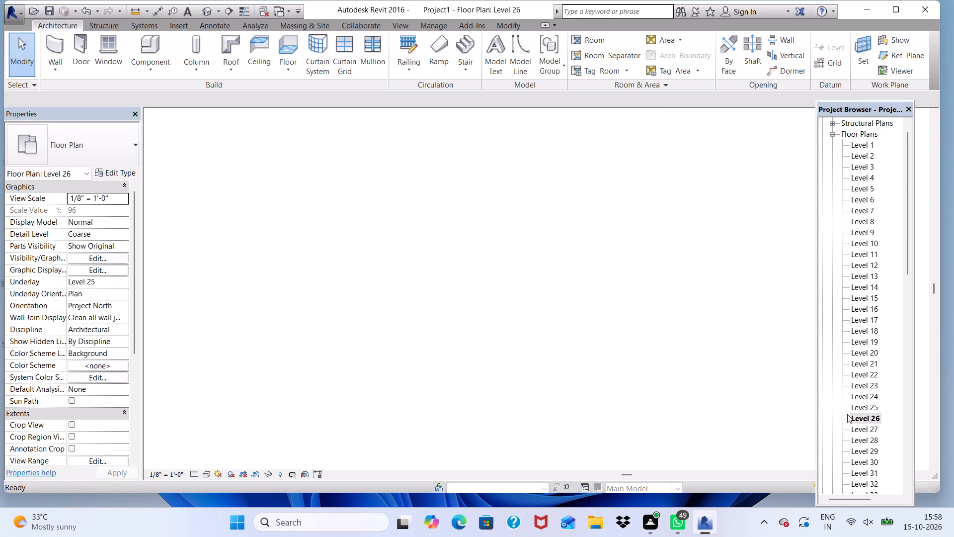
pyautogui.scroll(-3, 436, 301)
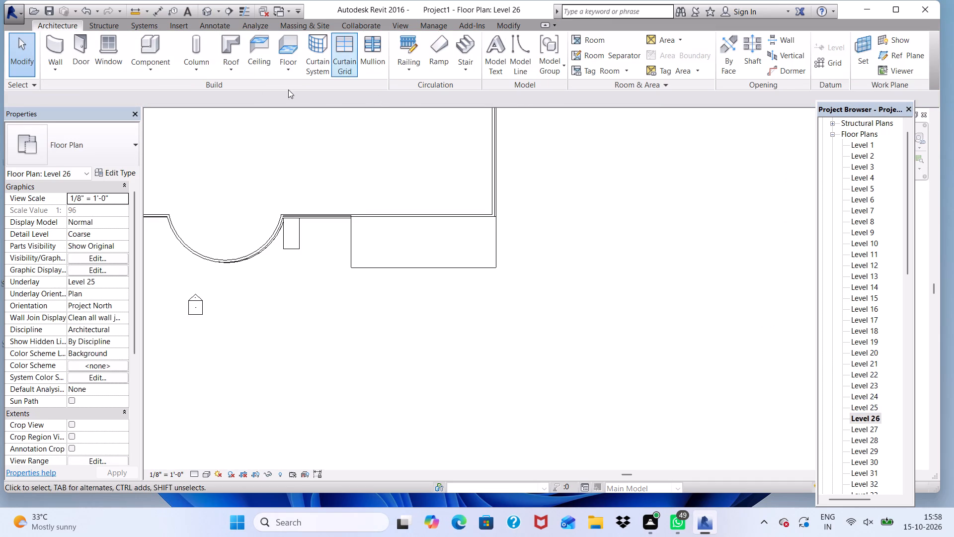
pyautogui.click(50, 39)
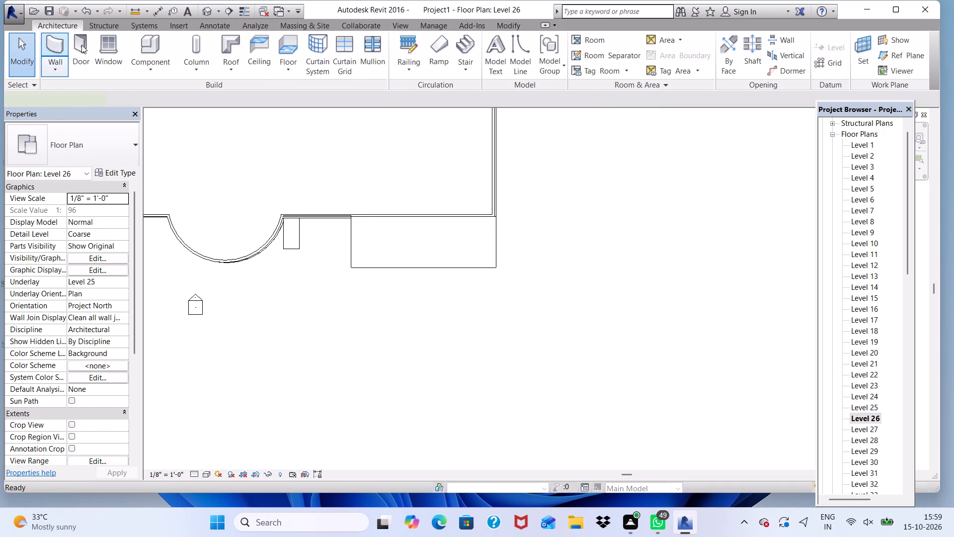
pyautogui.click(514, 41)
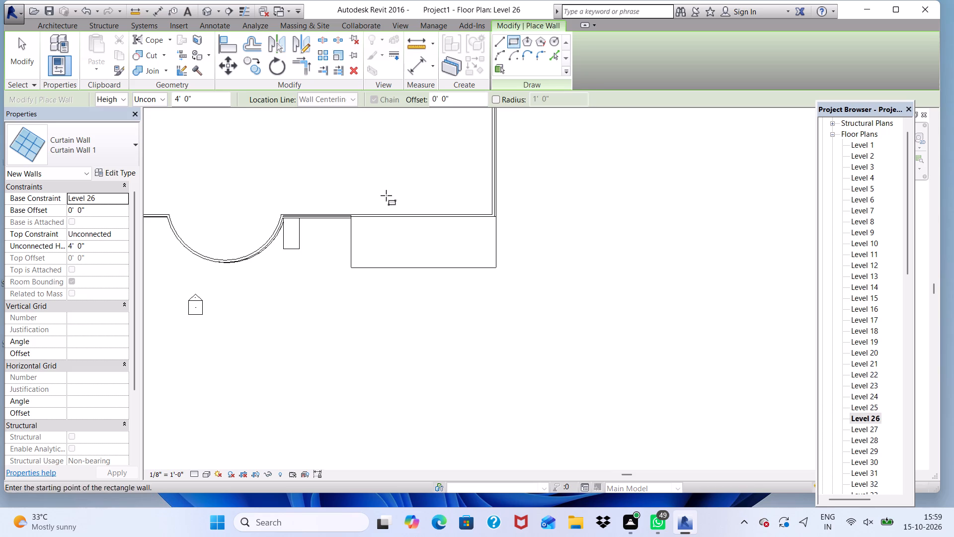
pyautogui.scroll(5, 358, 234)
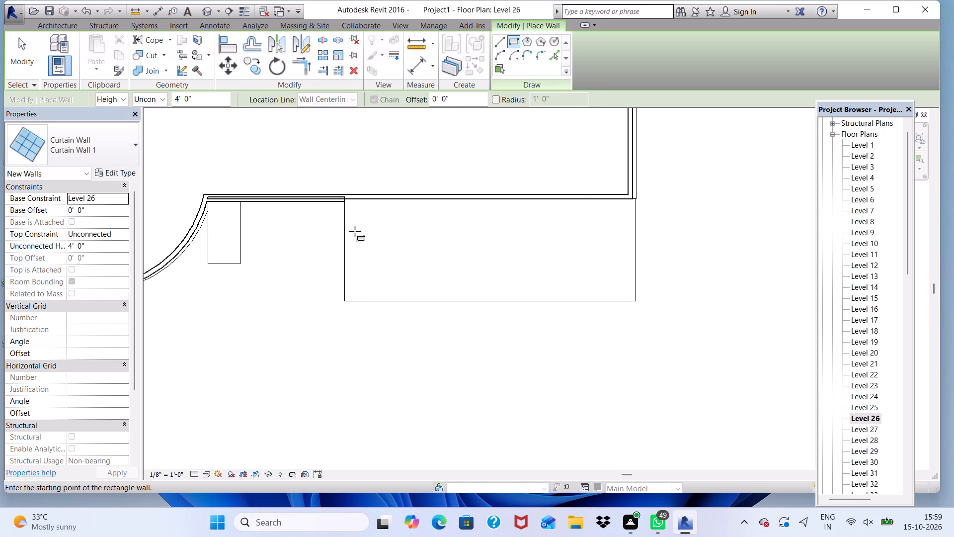
pyautogui.scroll(4, 356, 228)
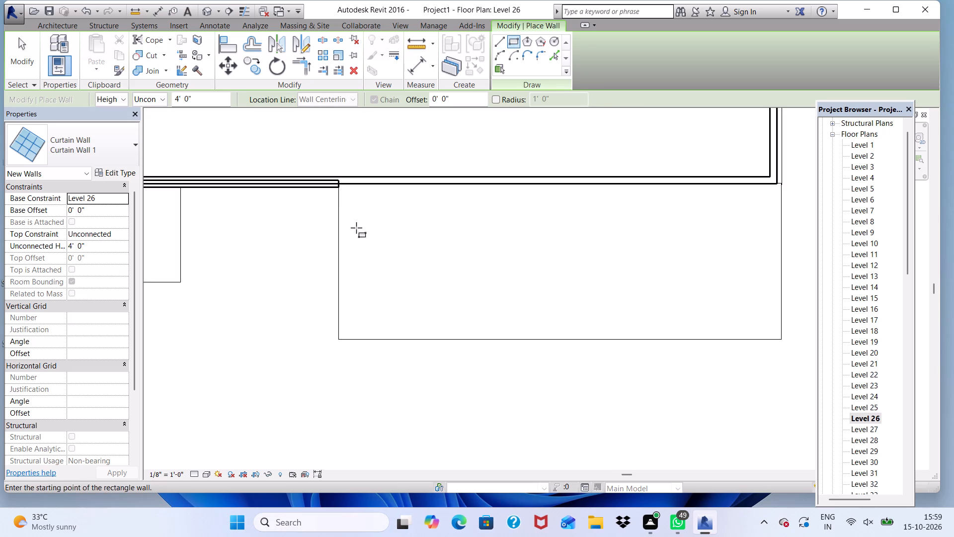
pyautogui.scroll(5, 337, 177)
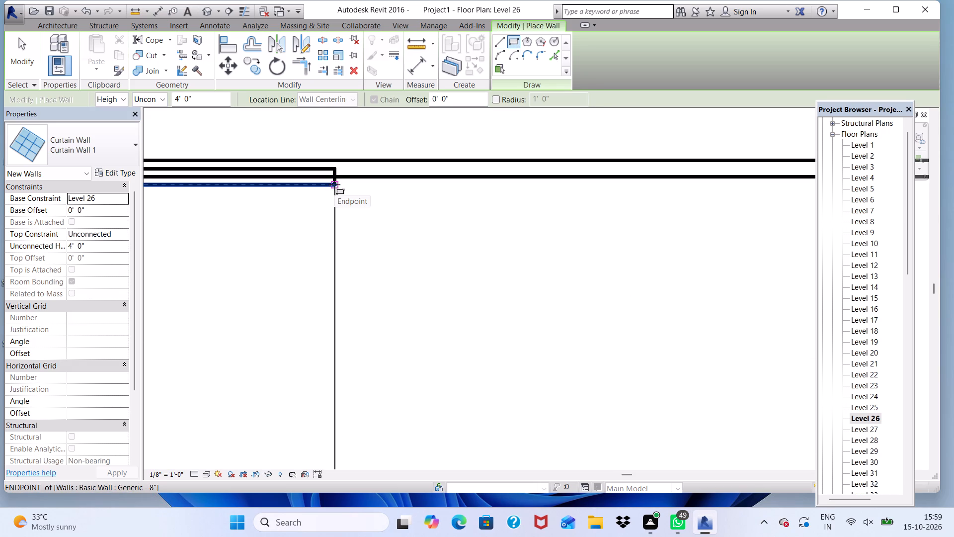
pyautogui.click(334, 186)
pyautogui.scroll(-3, 334, 186)
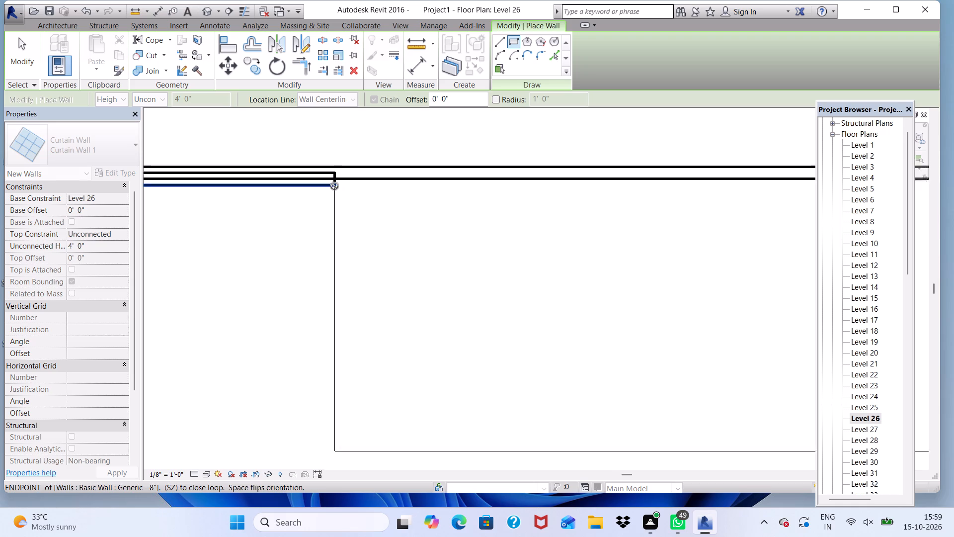
pyautogui.scroll(-6, 334, 186)
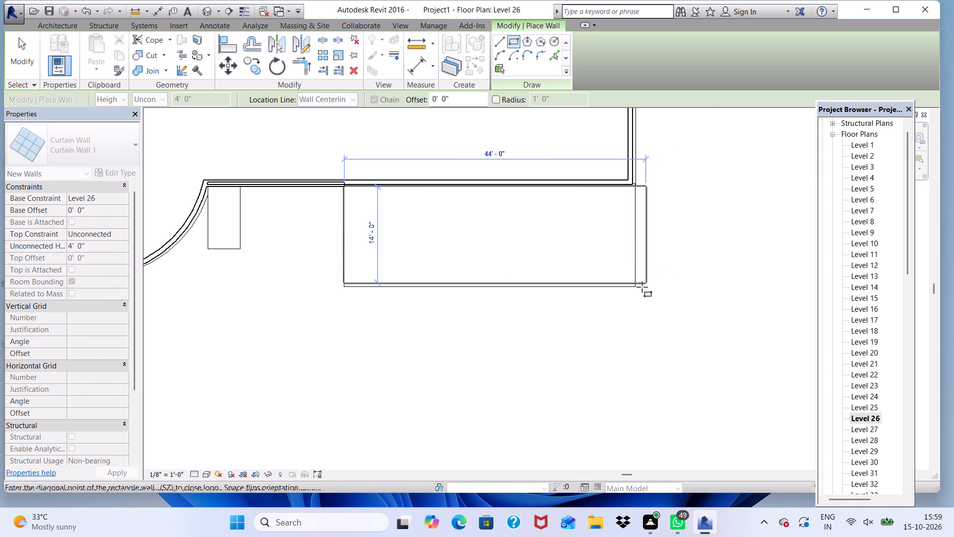
pyautogui.scroll(2, 641, 287)
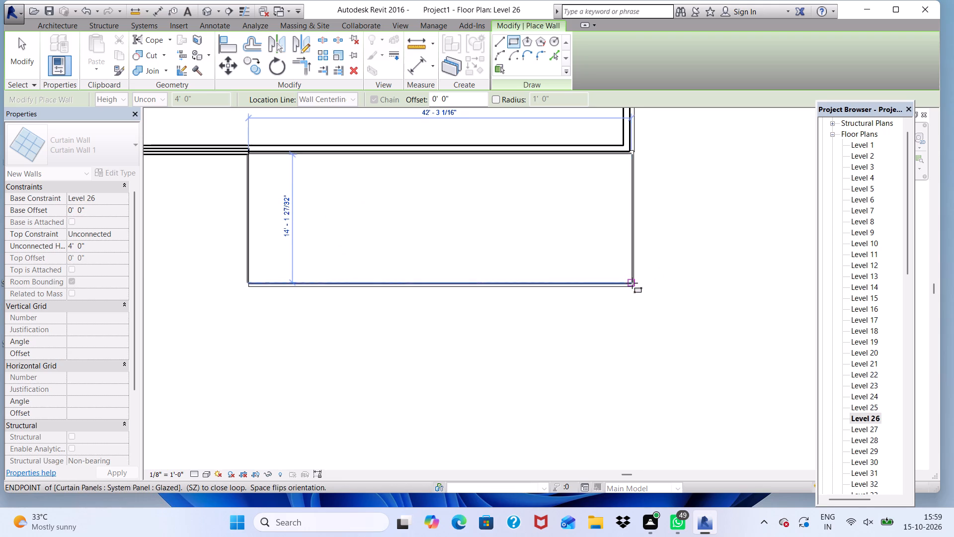
pyautogui.scroll(-1, 633, 284)
pyautogui.scroll(4, 633, 284)
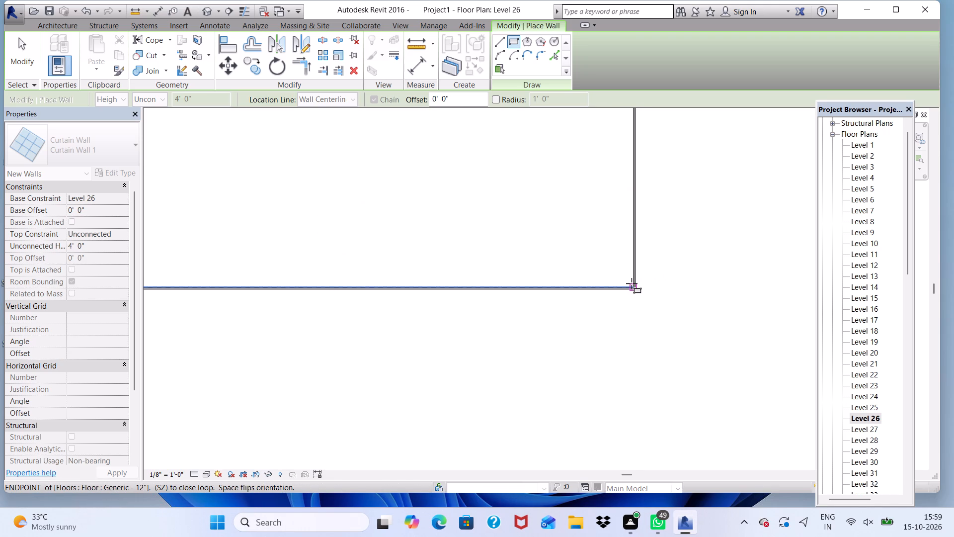
pyautogui.click(632, 283)
pyautogui.scroll(-2, 623, 292)
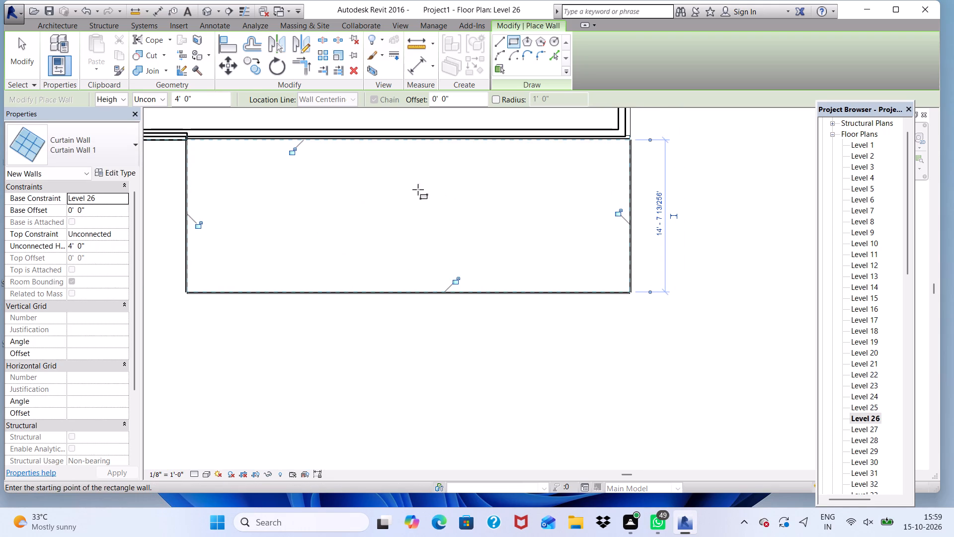
# On the Level 28 plan, draw a rectangular 4' high curtain wall loop about 14'-11" deep around the balcony's edges.
pyautogui.click(210, 14)
pyautogui.scroll(3, 383, 186)
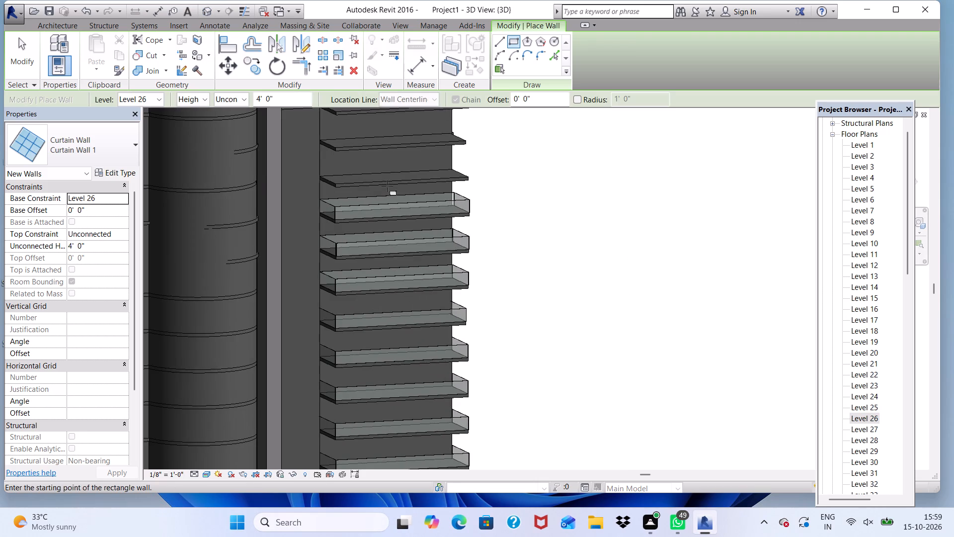
pyautogui.scroll(1, 387, 186)
pyautogui.scroll(-9, 388, 186)
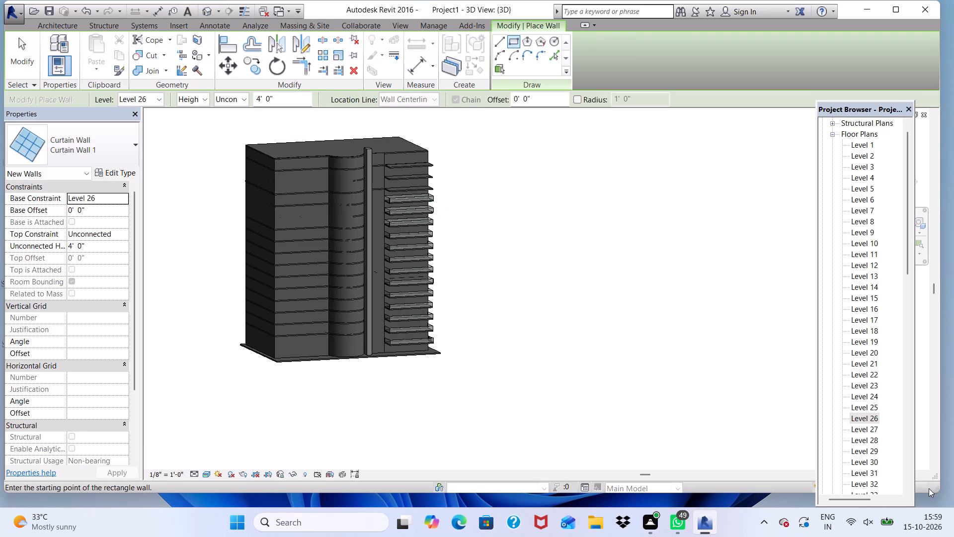
pyautogui.doubleClick(863, 439)
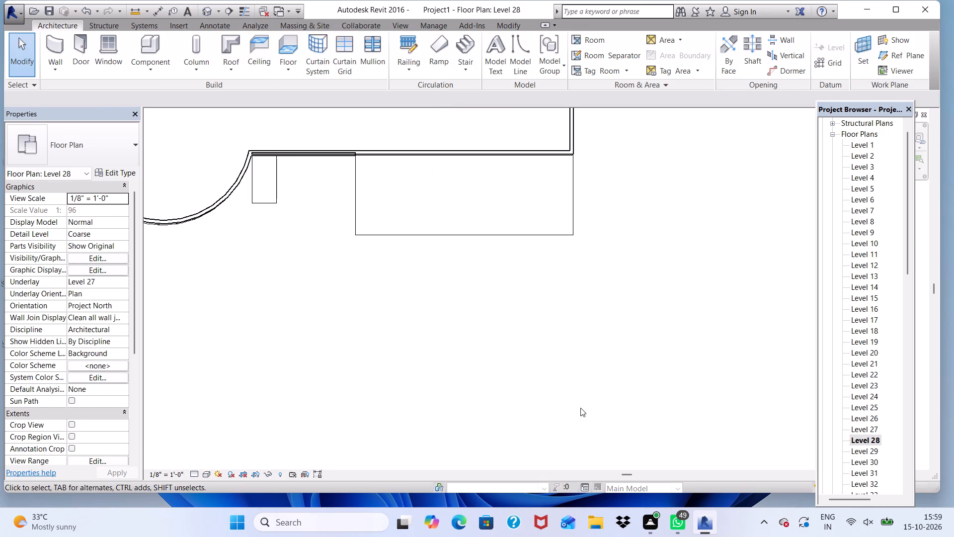
pyautogui.click(54, 46)
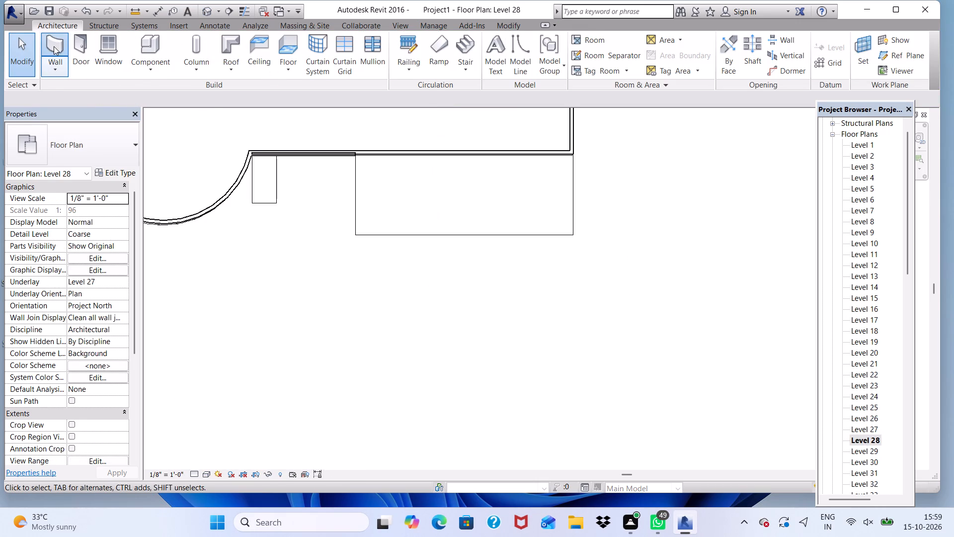
pyautogui.click(511, 44)
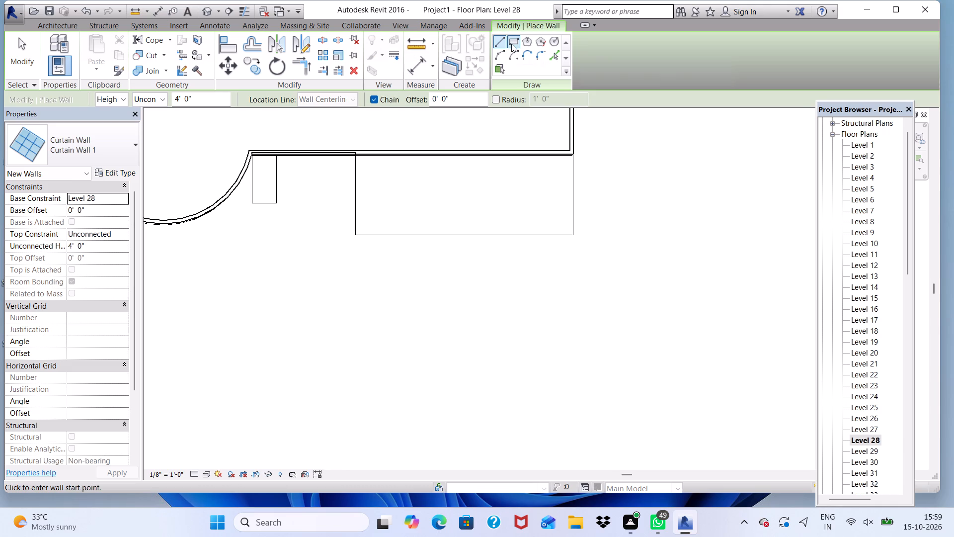
pyautogui.scroll(4, 413, 132)
pyautogui.scroll(14, 336, 160)
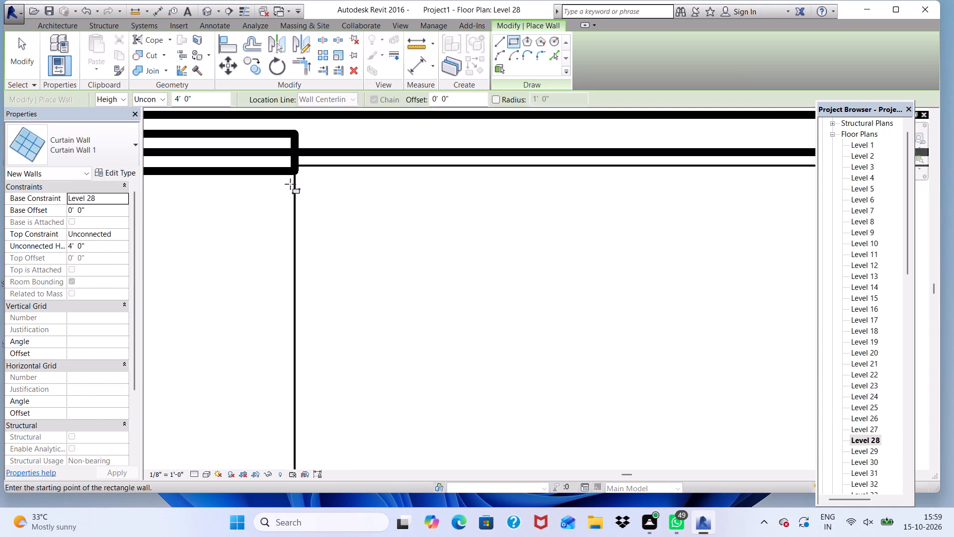
pyautogui.scroll(6, 290, 179)
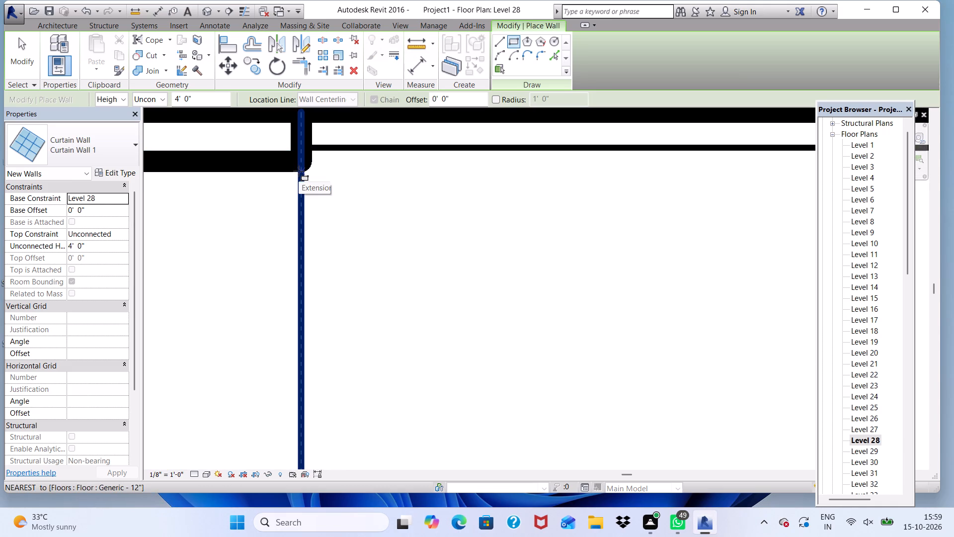
pyautogui.click(299, 171)
pyautogui.scroll(-6, 332, 167)
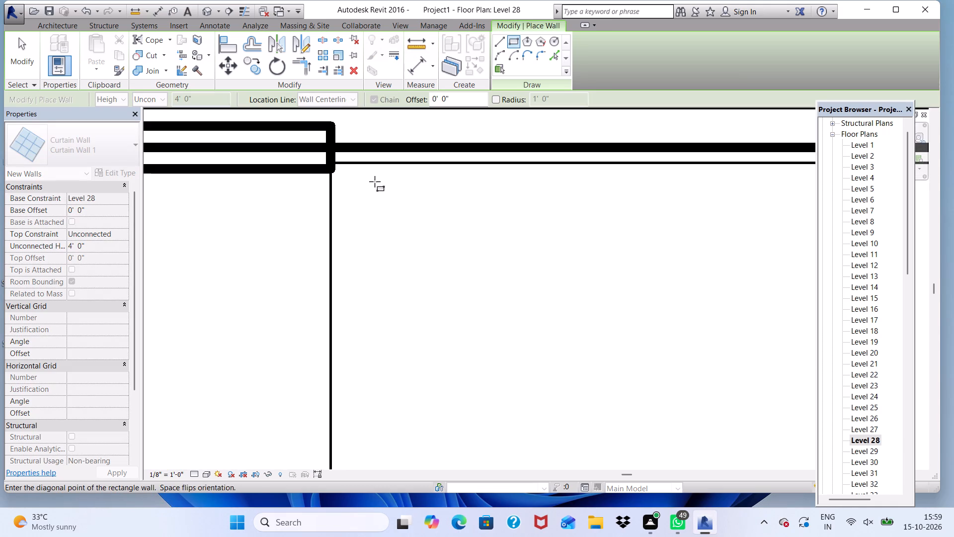
pyautogui.scroll(-8, 323, 152)
pyautogui.scroll(-7, 429, 152)
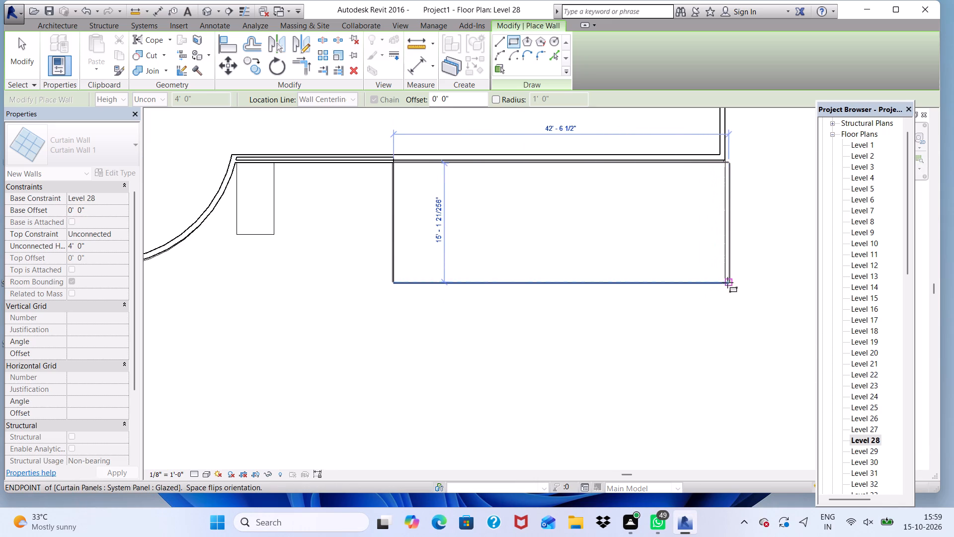
pyautogui.scroll(6, 724, 276)
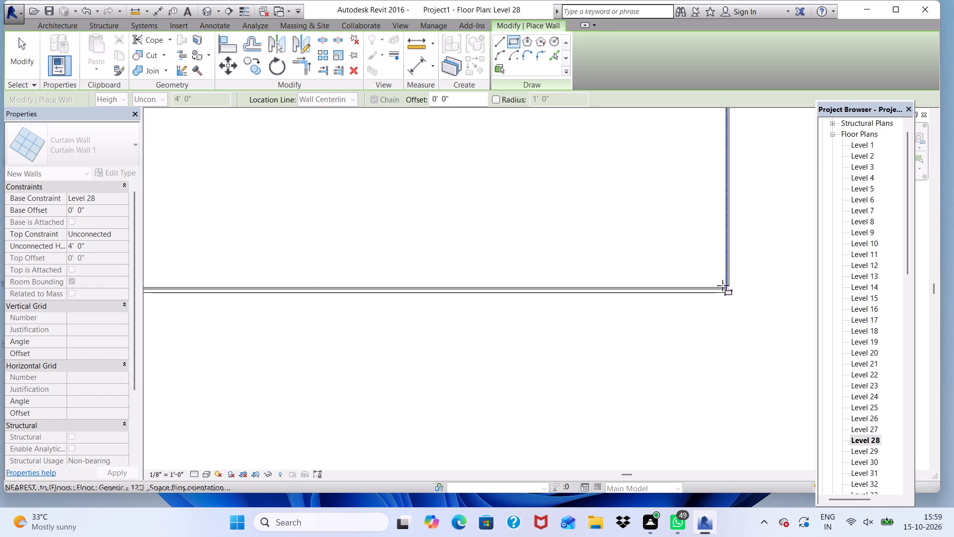
pyautogui.click(722, 285)
pyautogui.scroll(-6, 718, 287)
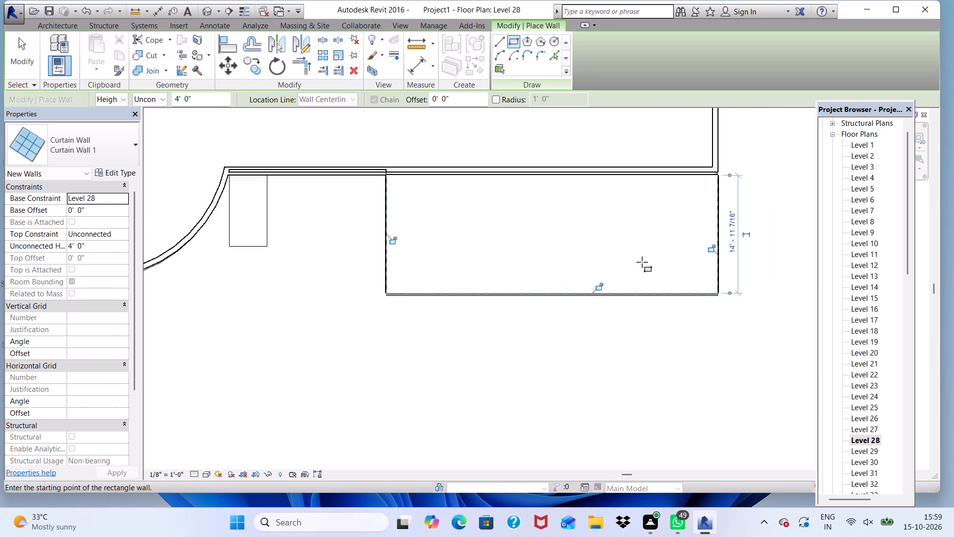
pyautogui.scroll(-4, 642, 262)
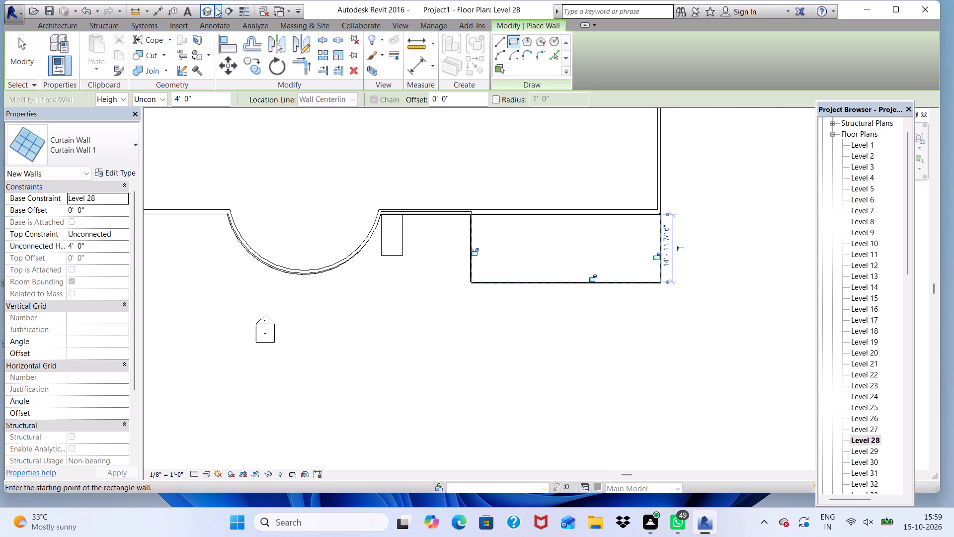
pyautogui.click(208, 9)
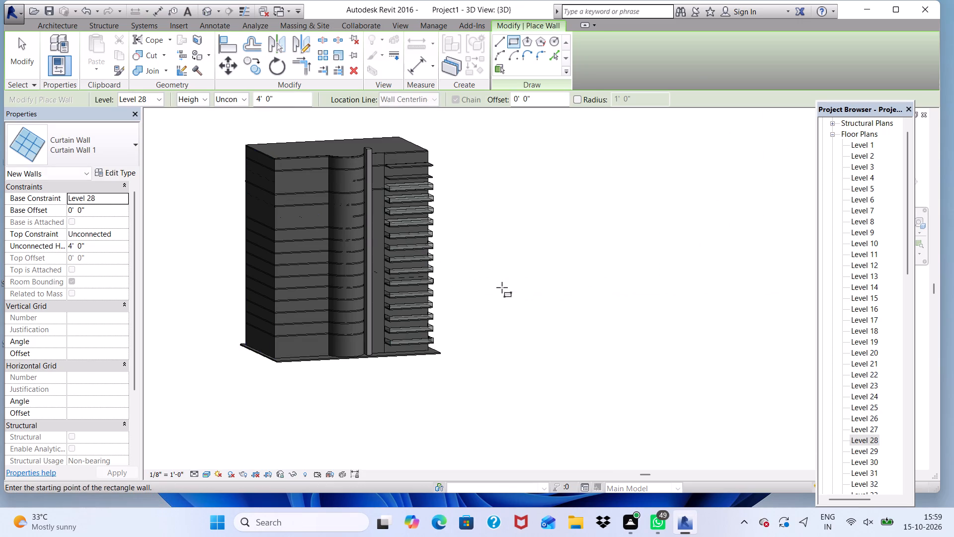
# On the Level 30 plan, draw a rectangular 4' high curtain wall loop about 14'-11" deep around the balcony's edges.
pyautogui.doubleClick(867, 458)
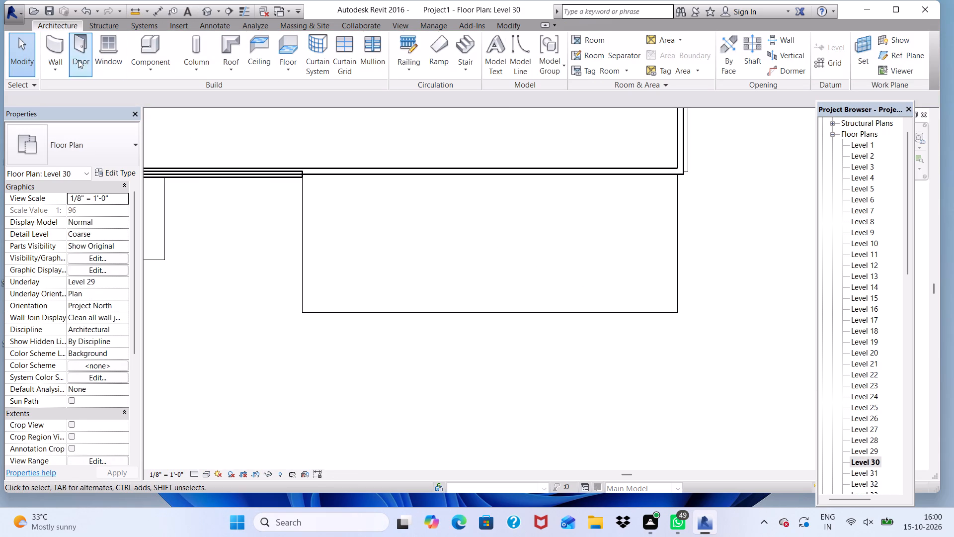
pyautogui.click(54, 46)
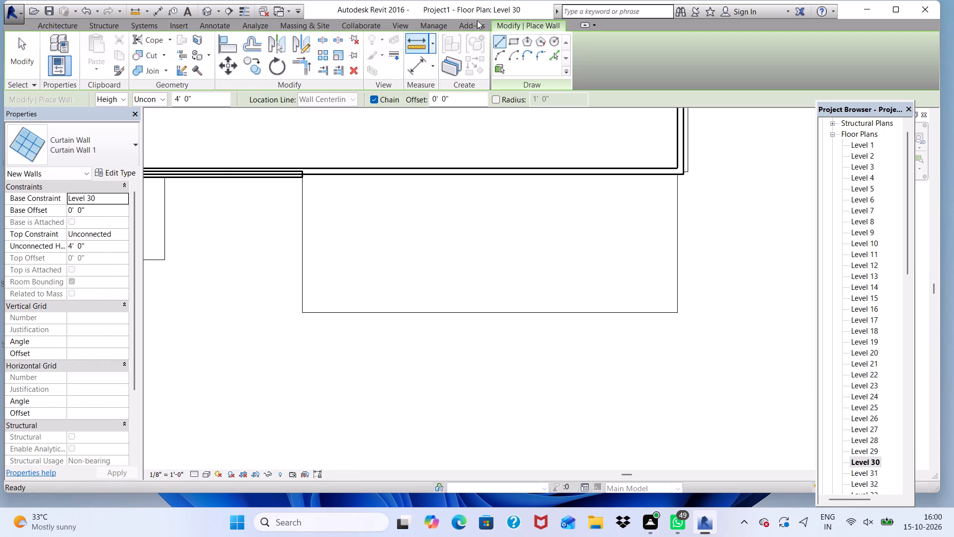
pyautogui.click(513, 37)
pyautogui.scroll(19, 321, 176)
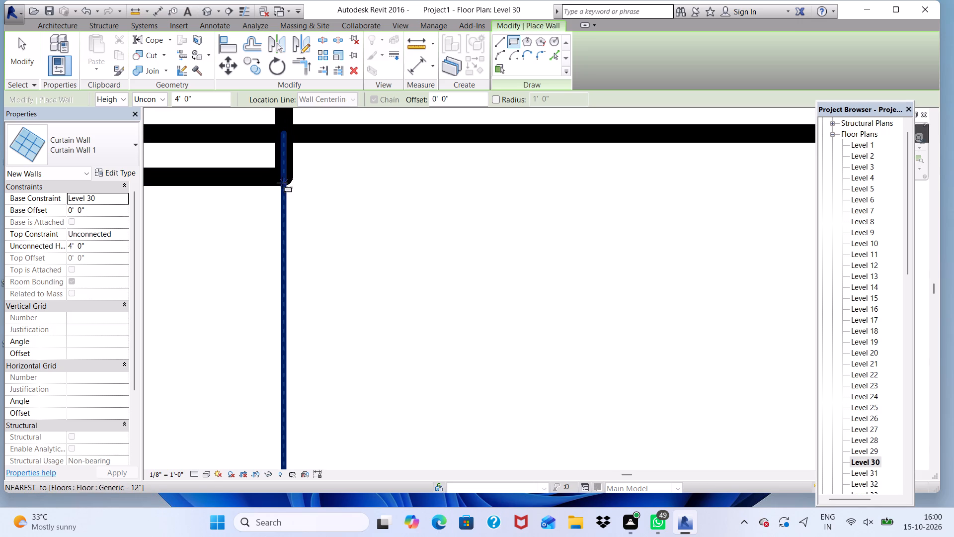
pyautogui.click(283, 184)
pyautogui.scroll(-9, 297, 162)
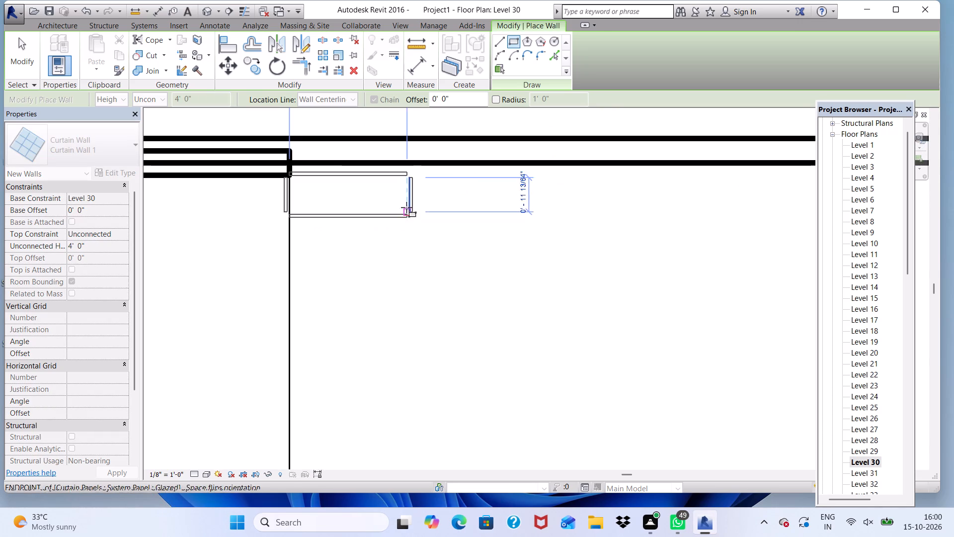
pyautogui.scroll(-9, 403, 204)
pyautogui.scroll(-5, 379, 170)
pyautogui.scroll(4, 595, 255)
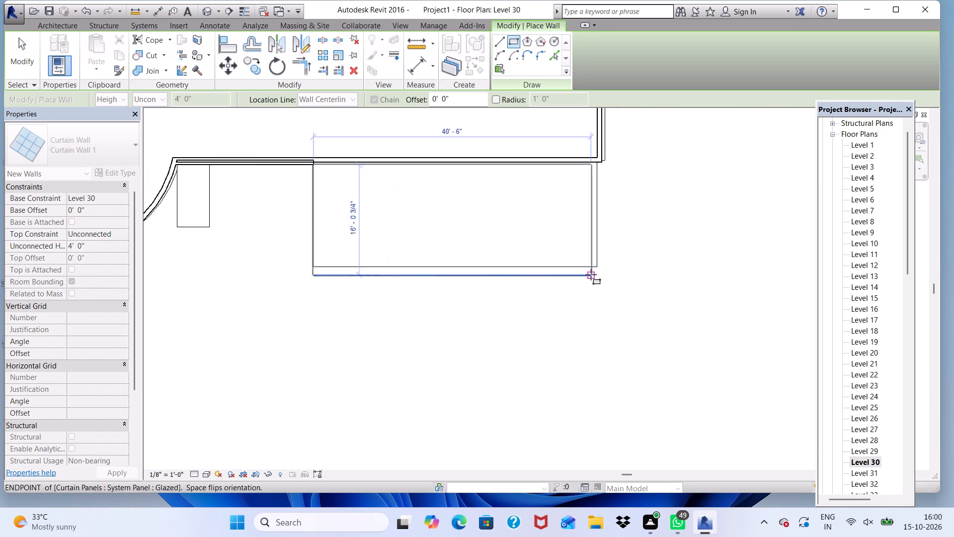
pyautogui.scroll(4, 591, 274)
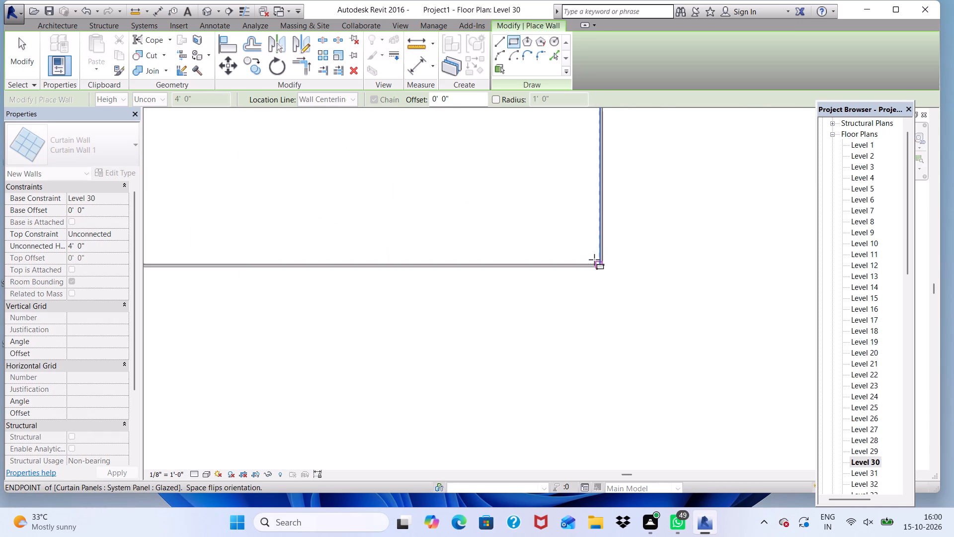
pyautogui.scroll(3, 601, 259)
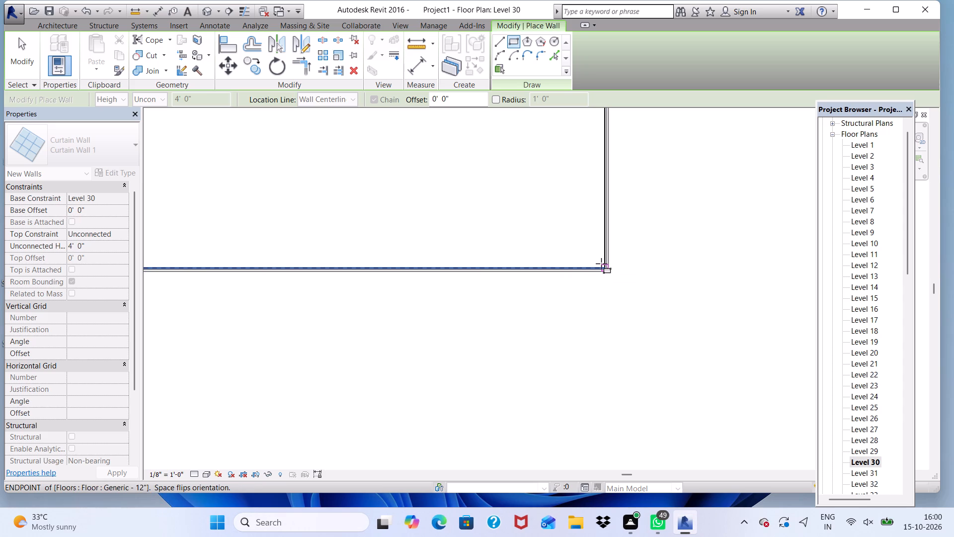
pyautogui.click(601, 264)
pyautogui.scroll(-10, 601, 264)
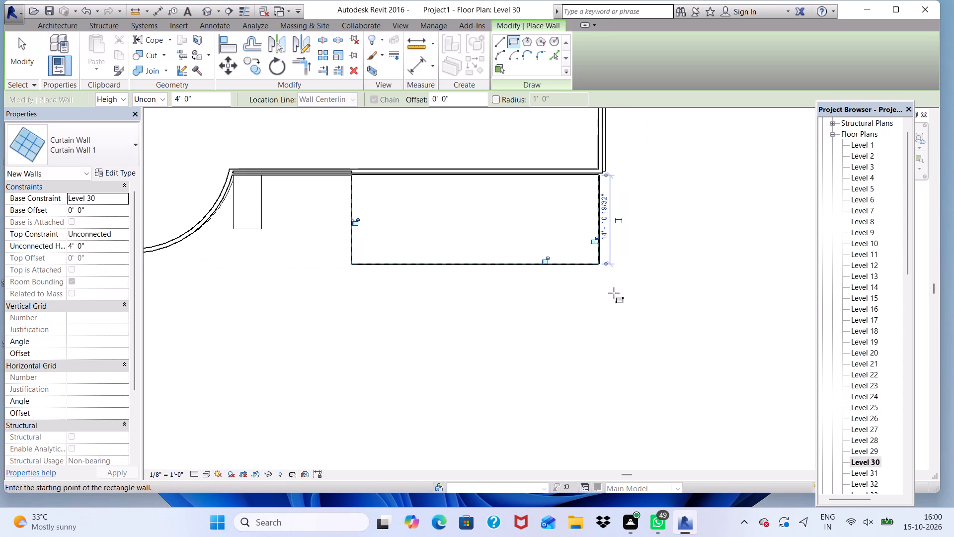
pyautogui.scroll(-3, 614, 293)
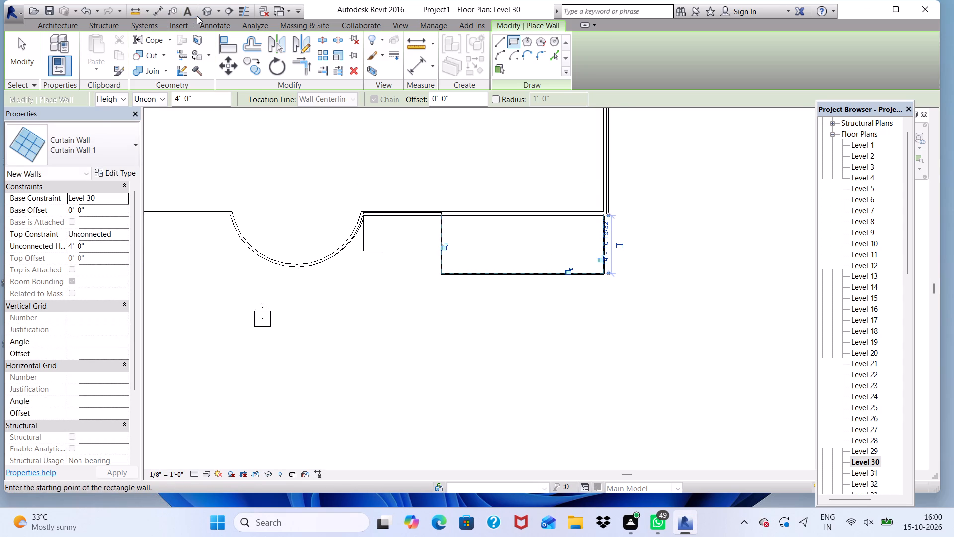
pyautogui.click(206, 7)
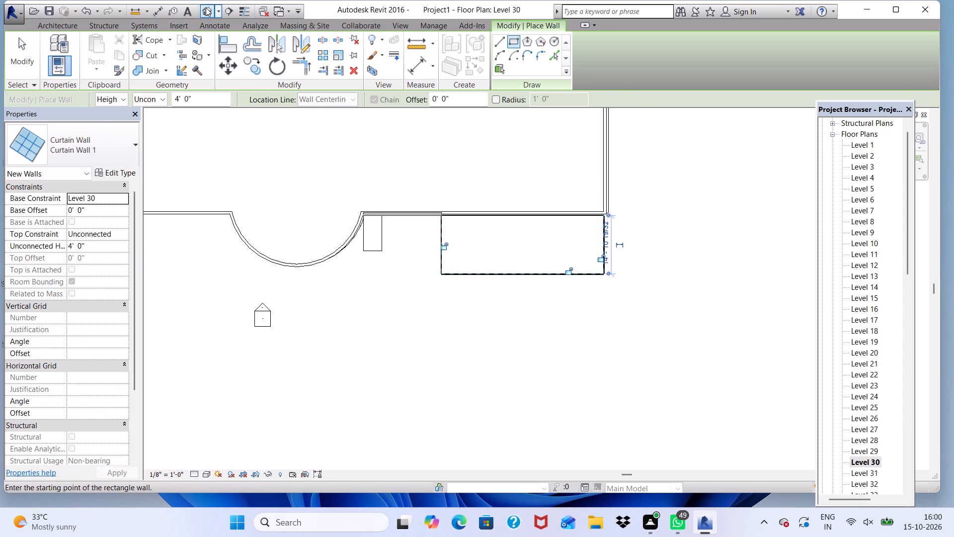
pyautogui.scroll(5, 402, 155)
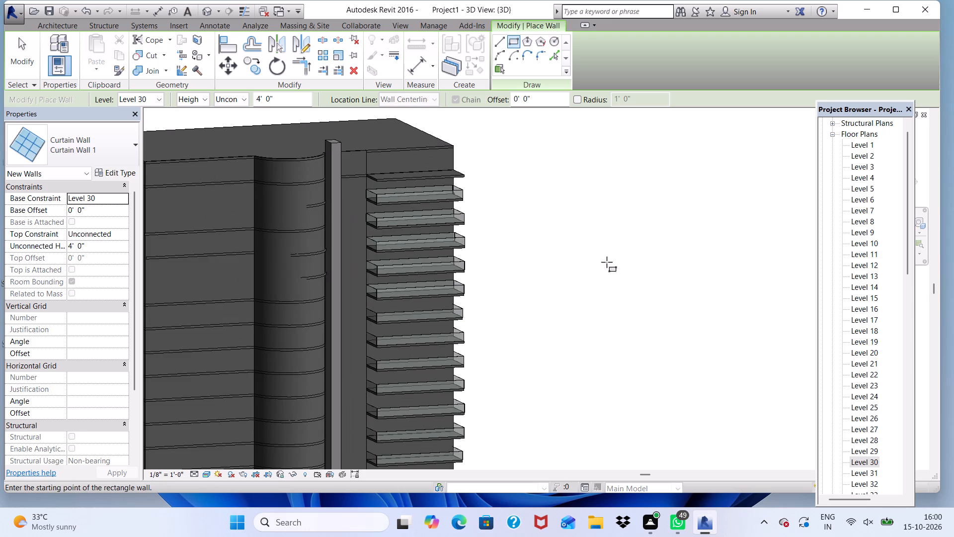
# On the Level 32 plan, draw a rectangular 4' high curtain wall loop about 42'-1" by 15'-5" around the balcony's edges.
pyautogui.scroll(-1, 864, 481)
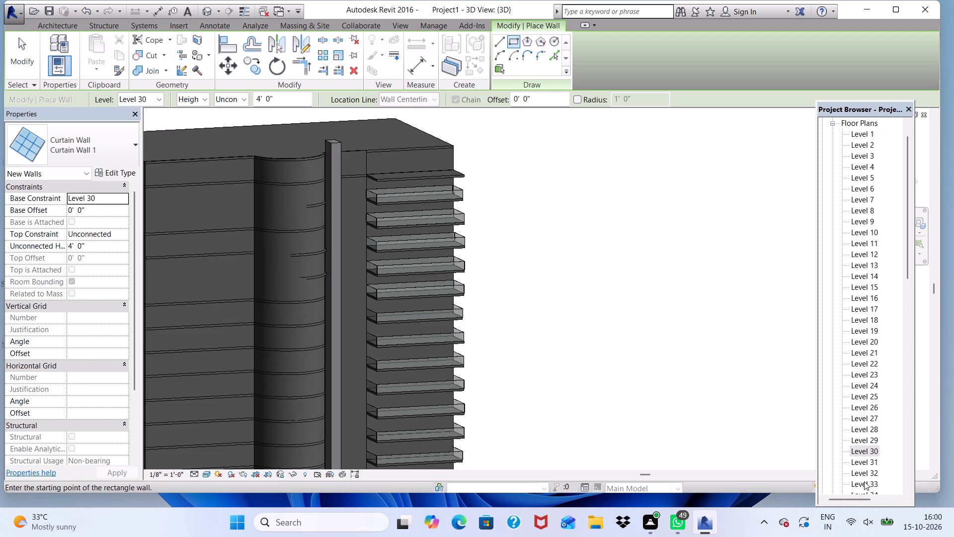
pyautogui.scroll(-2, 861, 471)
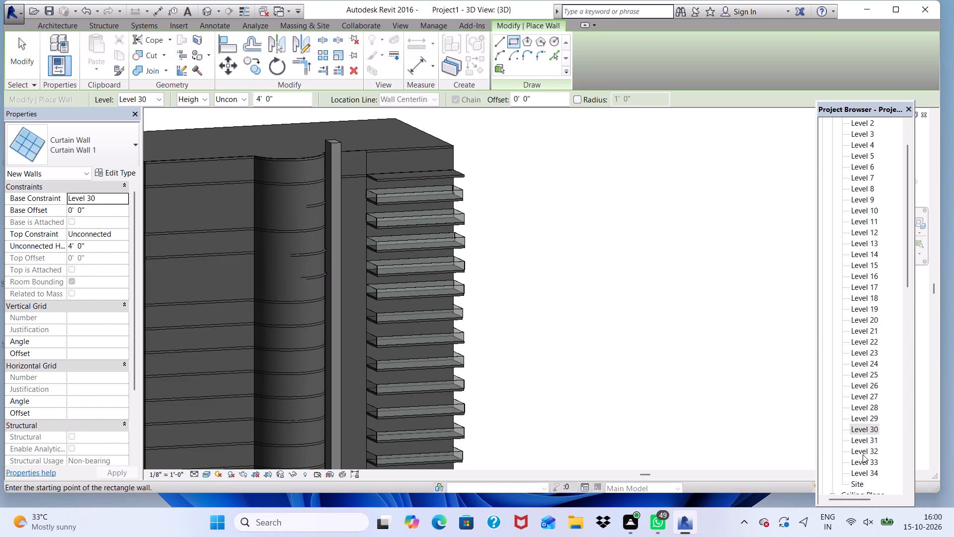
pyautogui.doubleClick(863, 454)
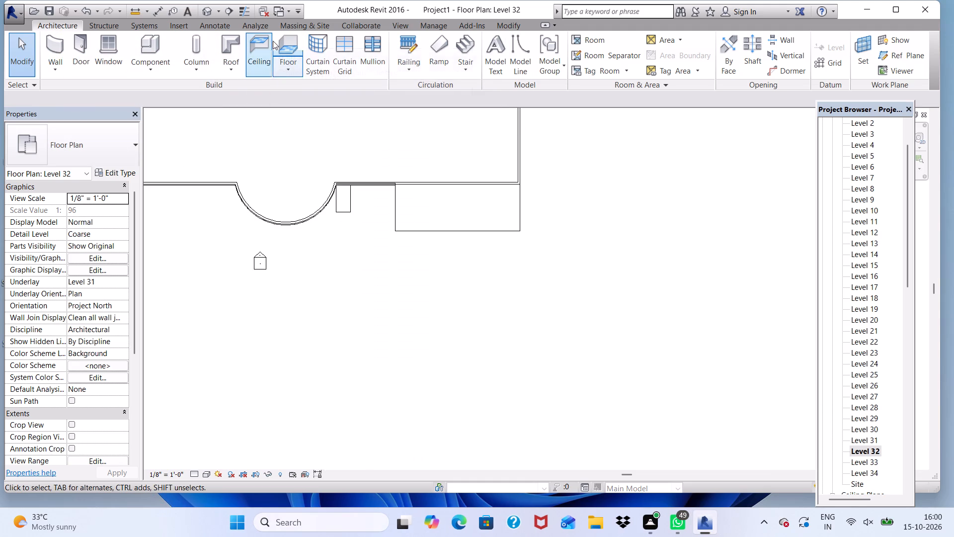
pyautogui.click(45, 35)
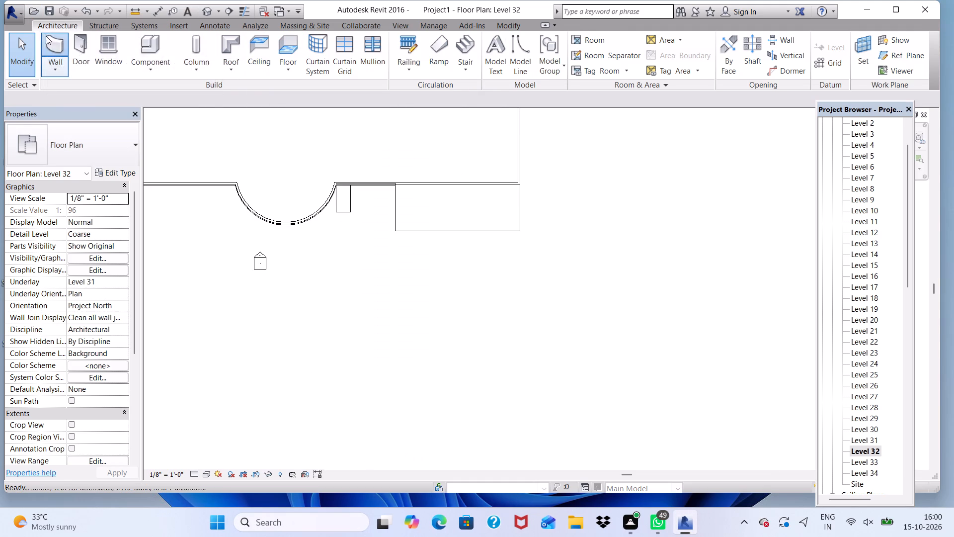
pyautogui.scroll(3, 325, 133)
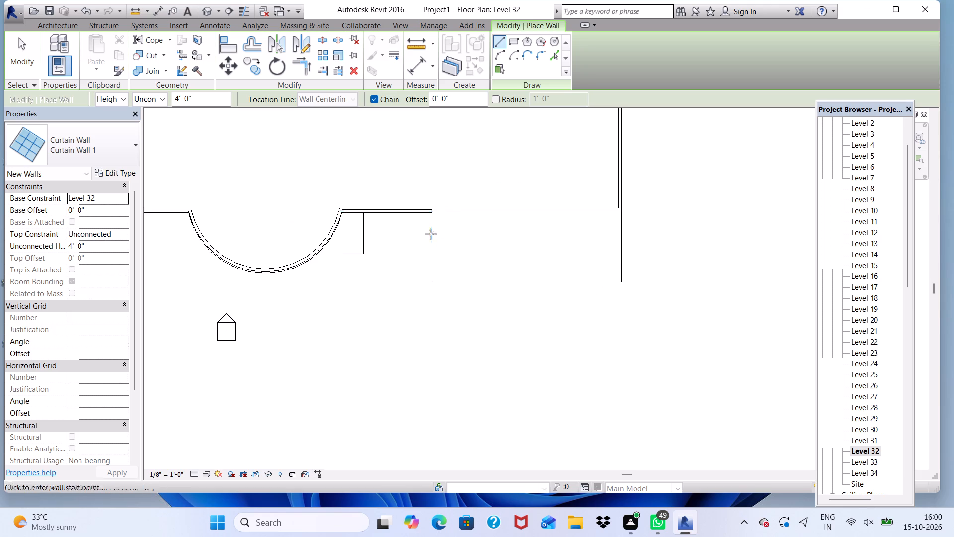
pyautogui.scroll(10, 431, 234)
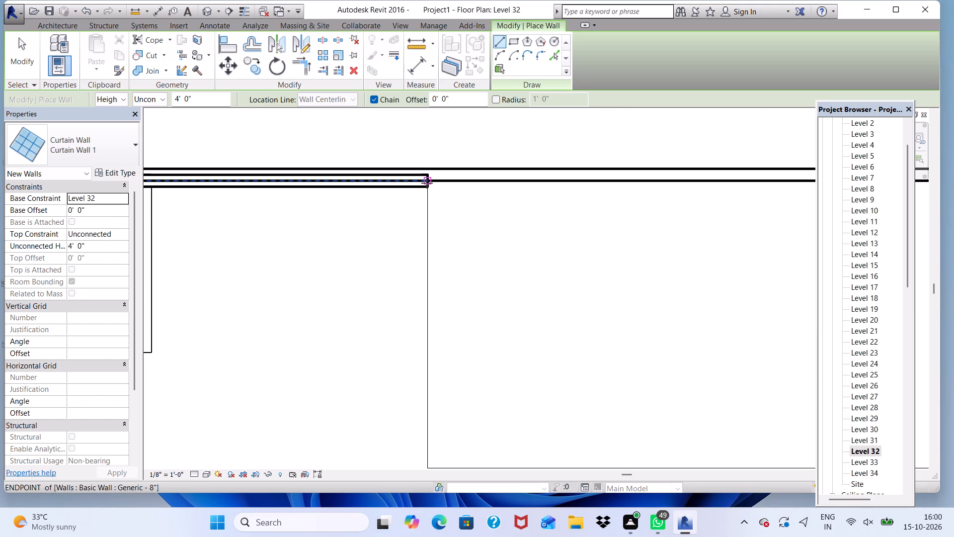
pyautogui.click(518, 39)
pyautogui.scroll(5, 430, 183)
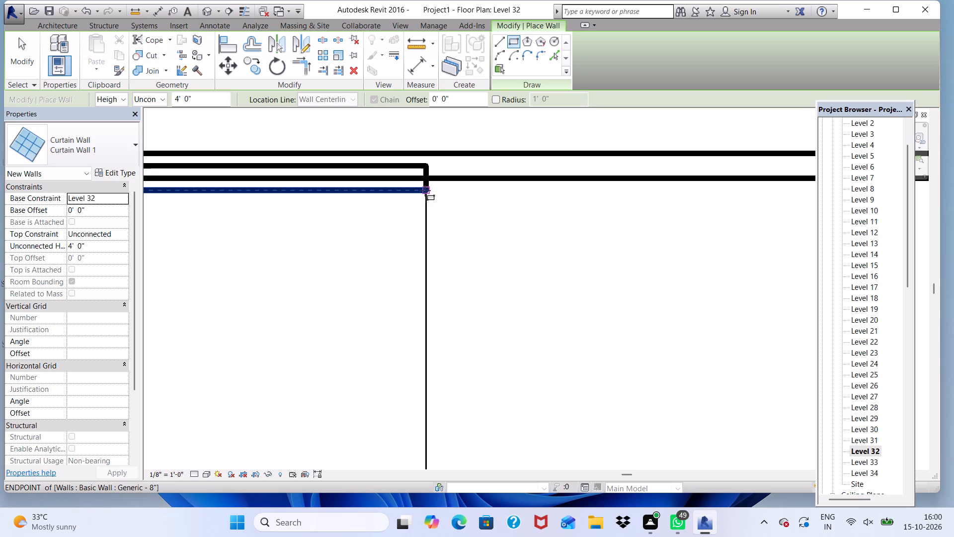
pyautogui.click(425, 190)
pyautogui.scroll(-6, 410, 205)
pyautogui.scroll(-4, 316, 49)
pyautogui.scroll(-4, 413, 156)
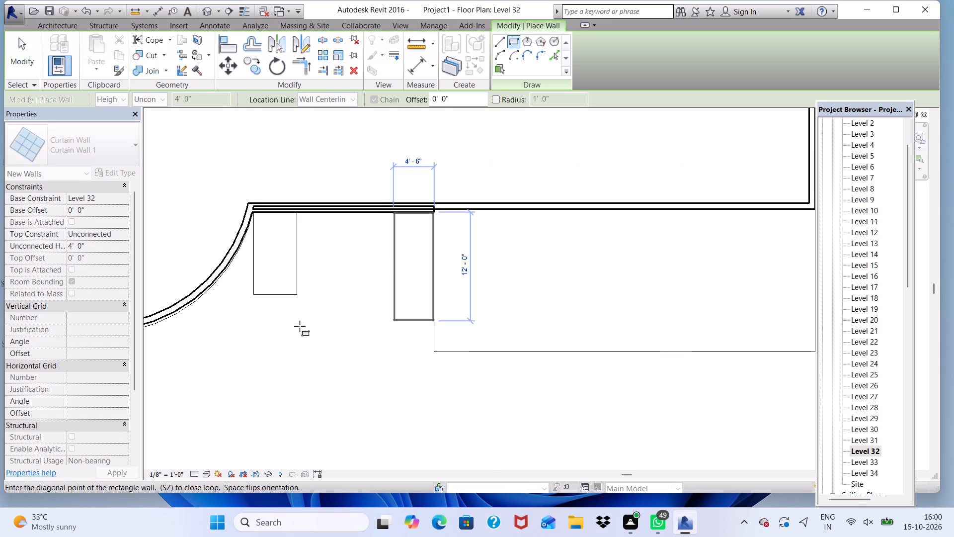
pyautogui.scroll(-4, 300, 328)
pyautogui.scroll(-4, 216, 292)
pyautogui.scroll(4, 378, 306)
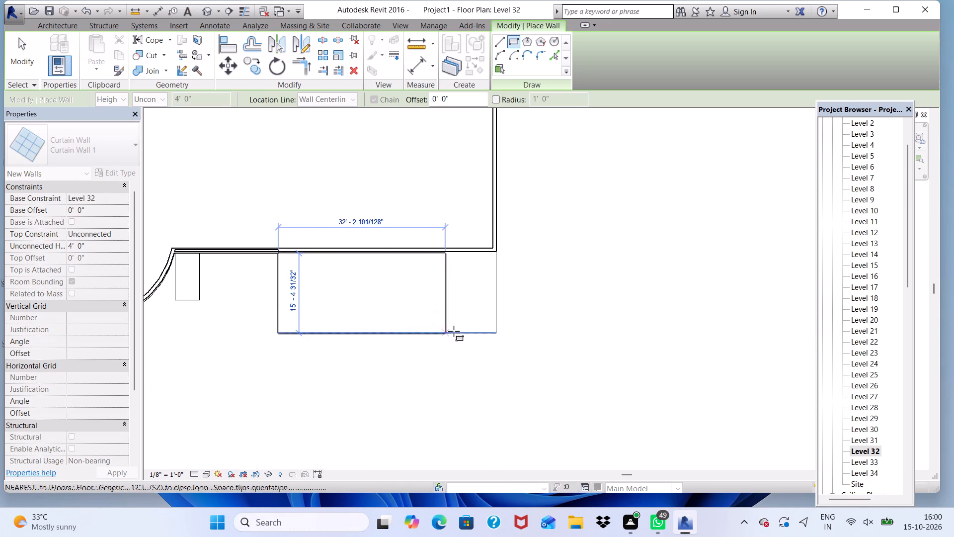
pyautogui.click(496, 328)
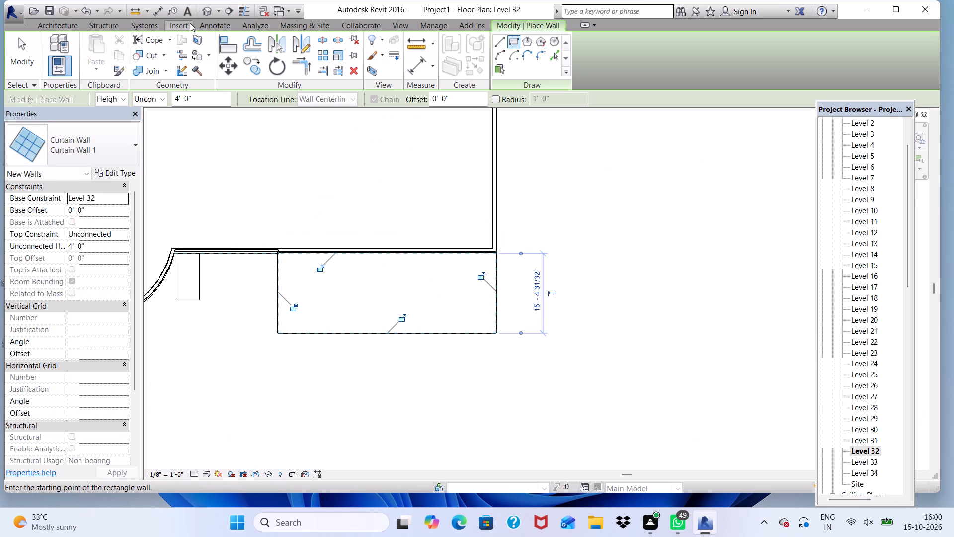
pyautogui.click(201, 13)
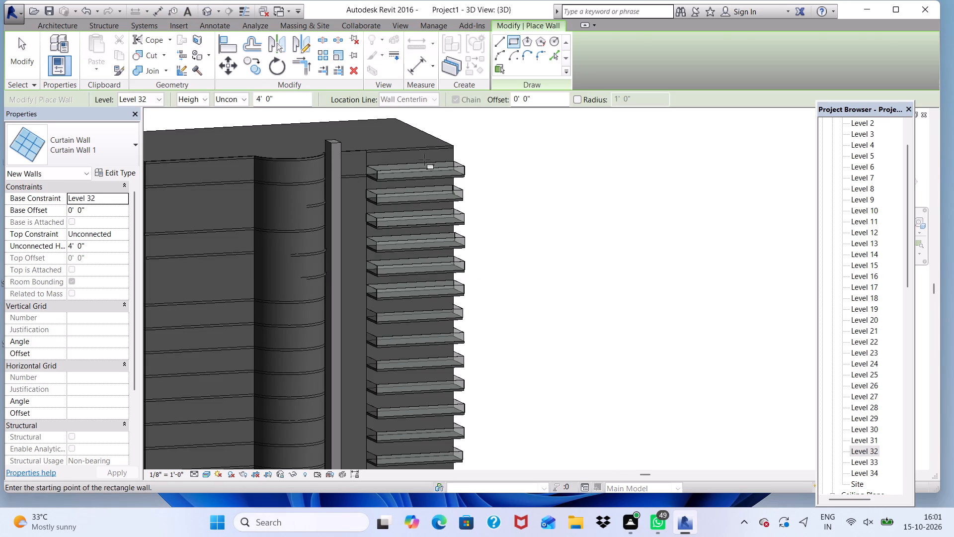
# Delete the building-side curtain wall segments from the railings of the Level 32, Level 30 and Level 28 balconies.
pyautogui.press('Escape')
pyautogui.press('Escape')
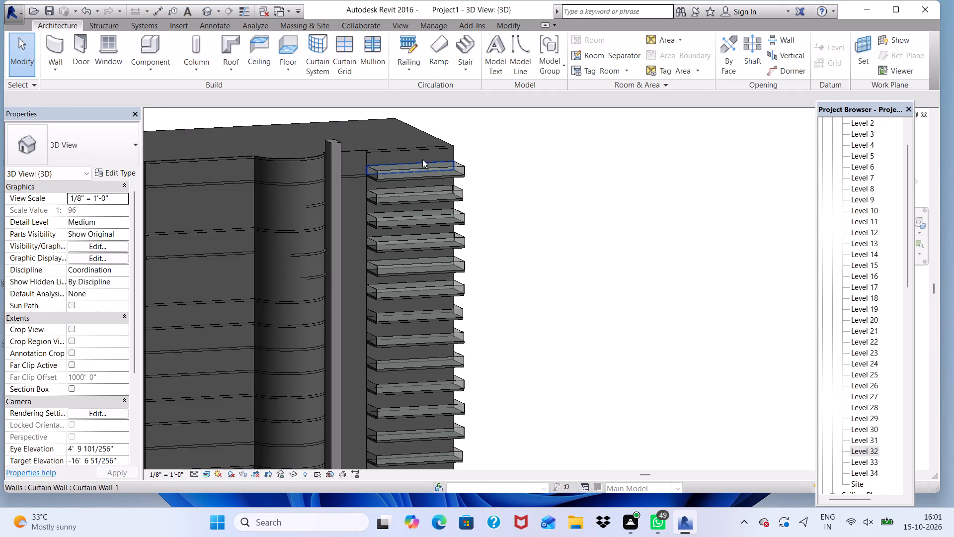
pyautogui.click(422, 161)
pyautogui.press('Delete')
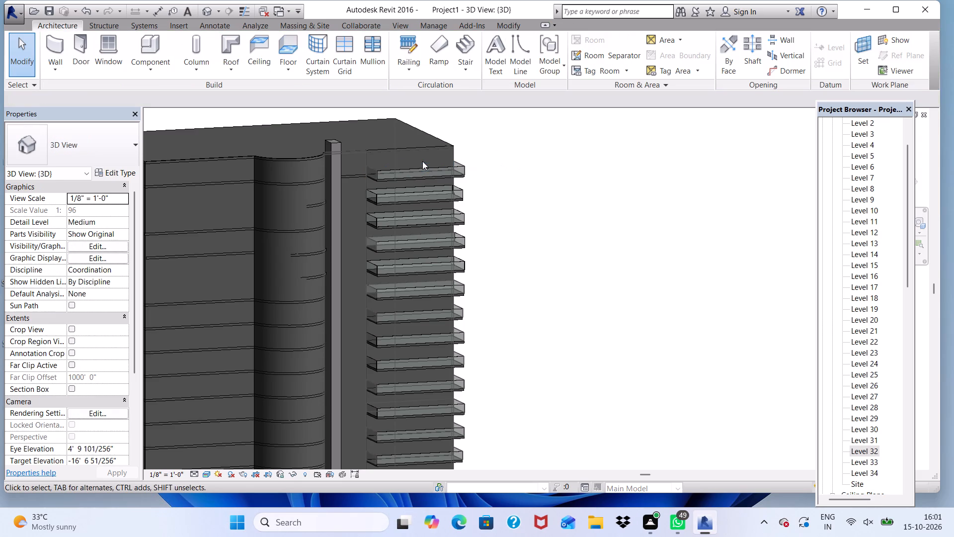
pyautogui.scroll(5, 422, 162)
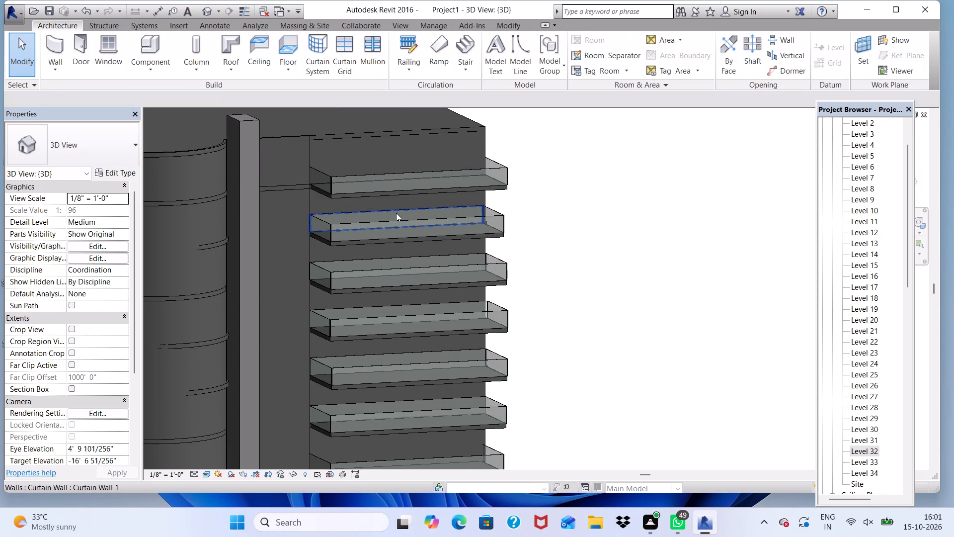
pyautogui.click(396, 213)
pyautogui.press('Delete')
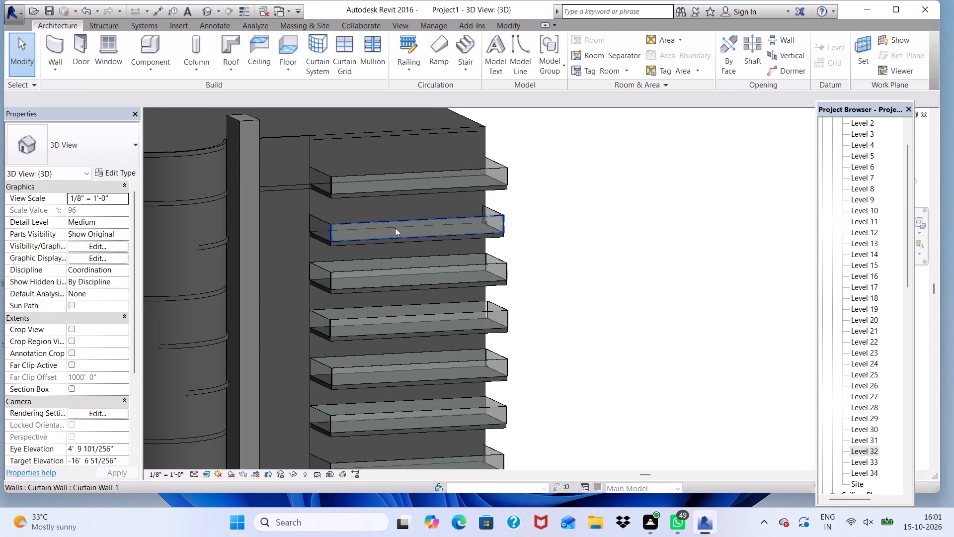
pyautogui.scroll(2, 395, 228)
pyautogui.scroll(4, 322, 241)
pyautogui.click(331, 288)
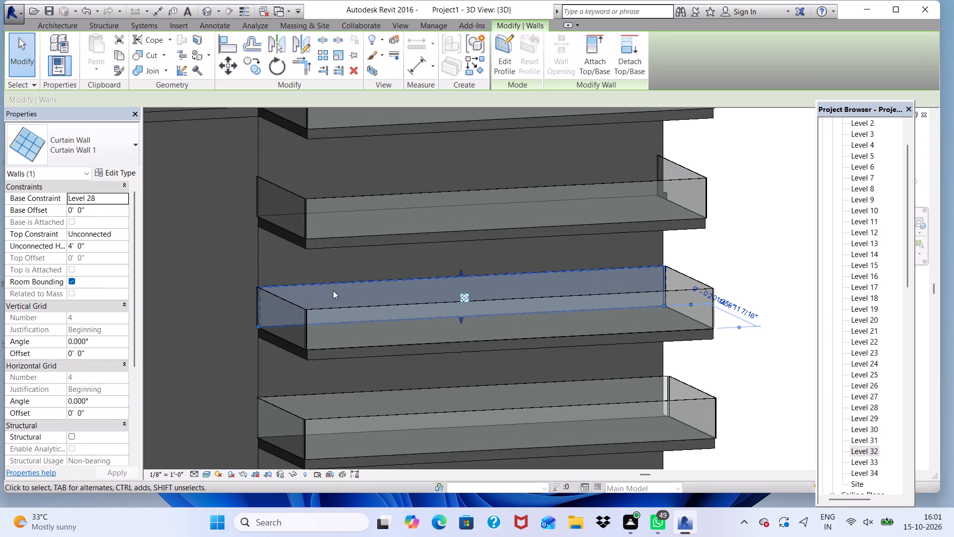
pyautogui.press('Delete')
# Delete the building-side curtain wall segments from the Level 26 balcony railing and from the railing of the balcony directly below it.
pyautogui.scroll(-7, 326, 293)
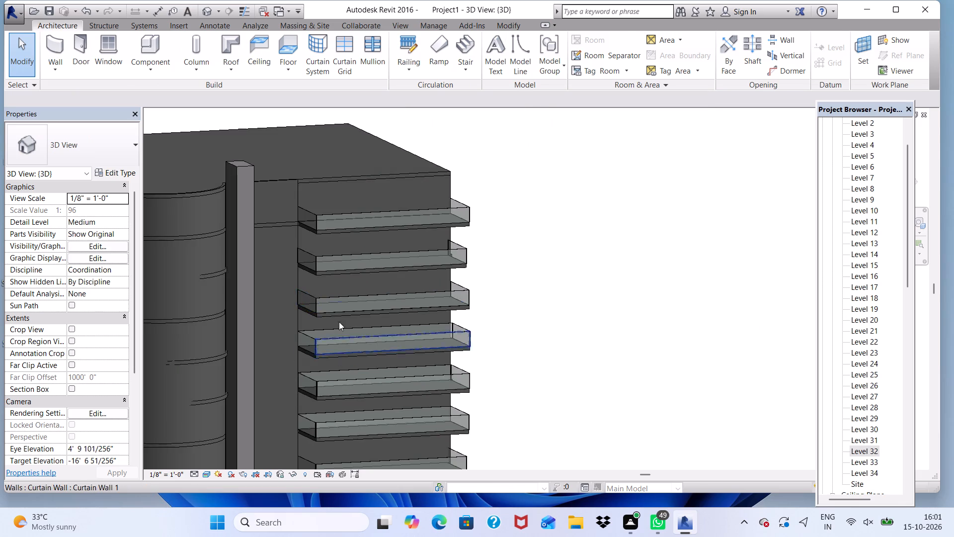
pyautogui.scroll(8, 335, 306)
pyautogui.scroll(-1, 335, 309)
pyautogui.scroll(1, 301, 378)
pyautogui.click(300, 372)
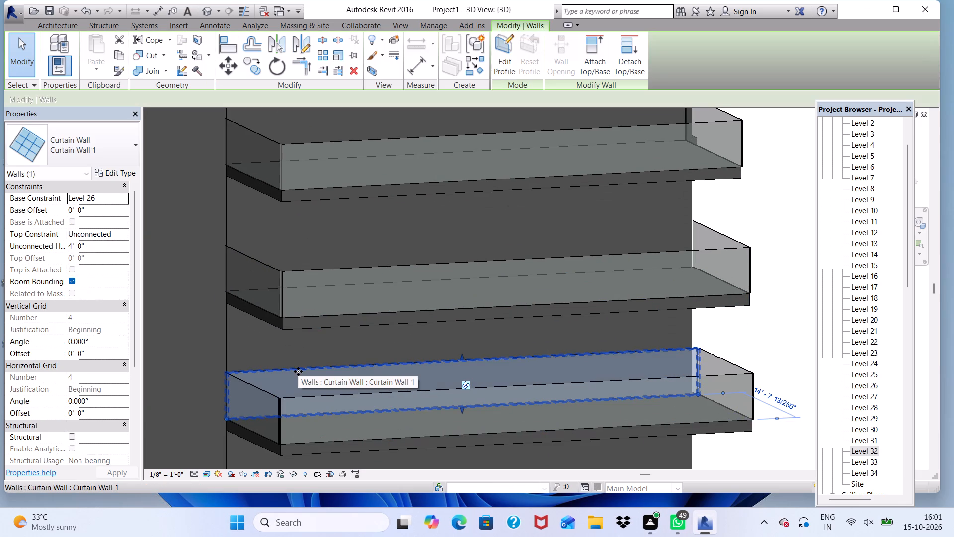
pyautogui.press('Delete')
pyautogui.scroll(-6, 299, 381)
pyautogui.scroll(-5, 275, 273)
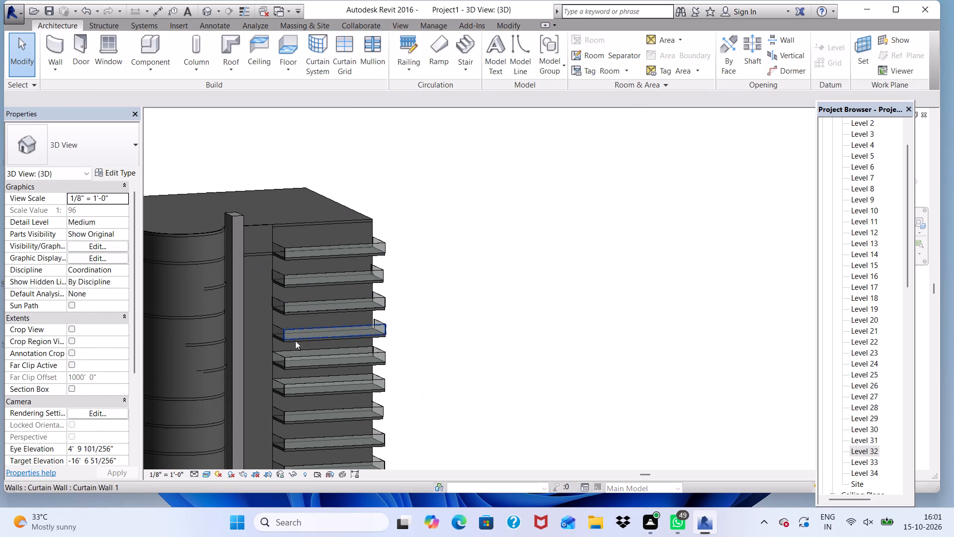
pyautogui.scroll(8, 300, 337)
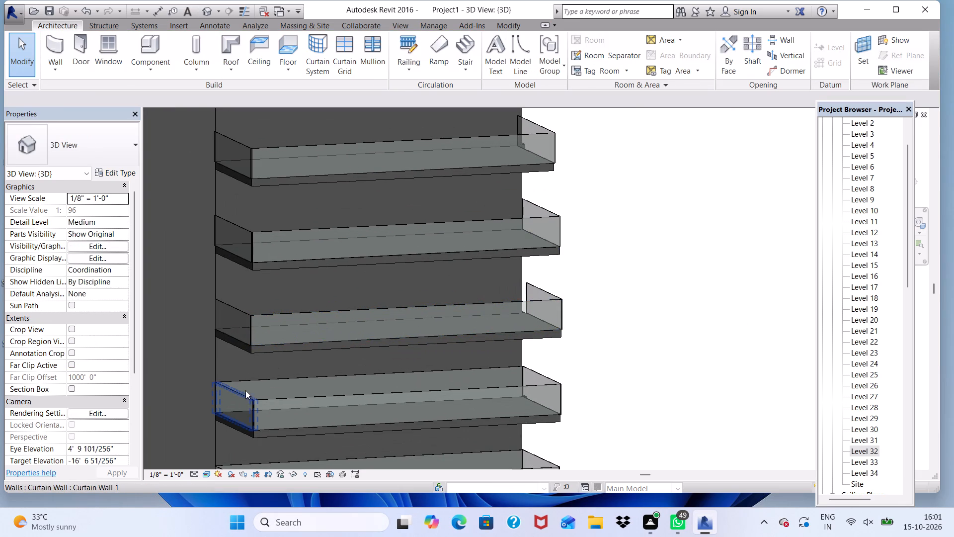
pyautogui.click(256, 381)
pyautogui.press('Delete')
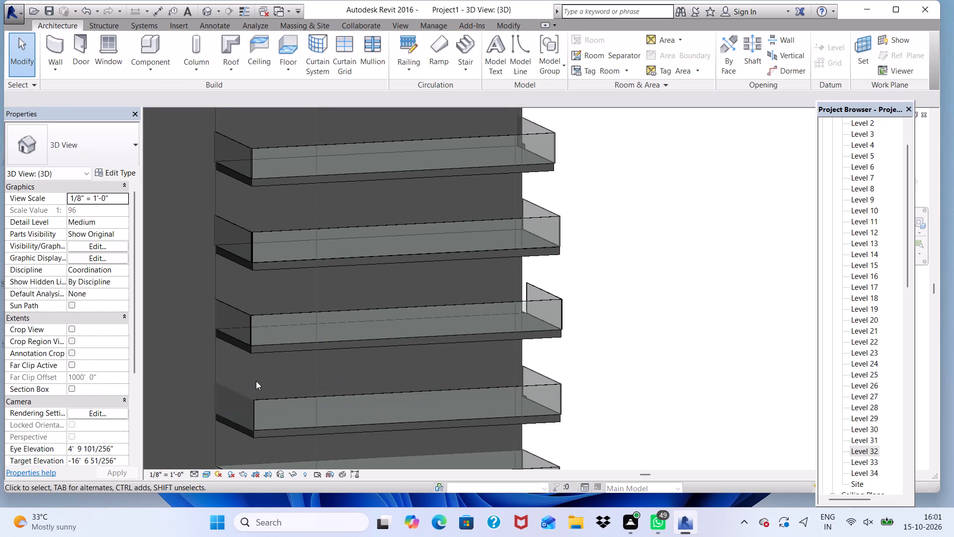
# Delete the building-side curtain wall segment from the railing of the second balcony below Level 26.
pyautogui.scroll(-12, 262, 340)
pyautogui.scroll(6, 352, 374)
pyautogui.scroll(-1, 363, 307)
pyautogui.keyDown('ctrl'); pyautogui.moveTo(377, 322); pyautogui.dragTo(374, 374, button='middle'); pyautogui.keyUp('ctrl')
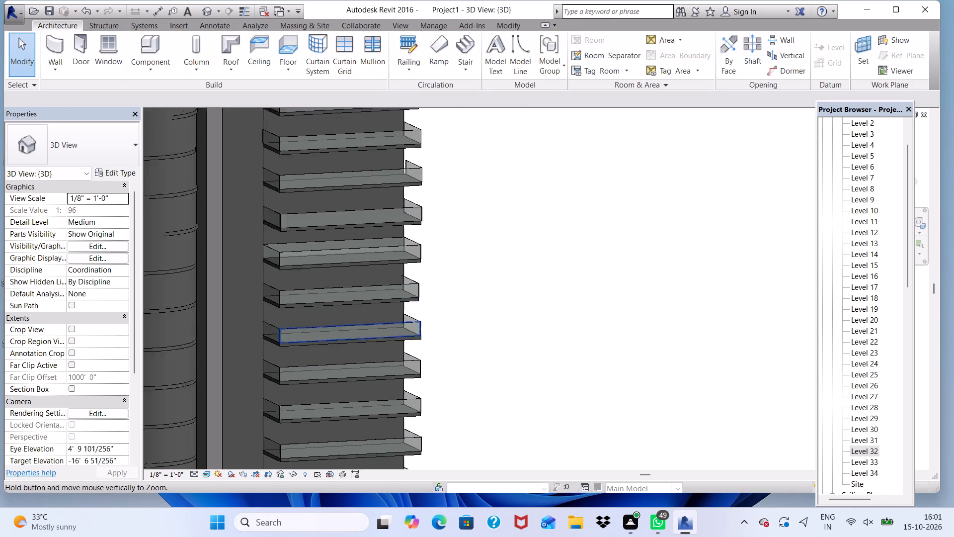
pyautogui.keyDown('ctrl'); pyautogui.moveTo(374, 374); pyautogui.dragTo(363, 408, button='middle'); pyautogui.keyUp('ctrl')
pyautogui.scroll(3, 244, 229)
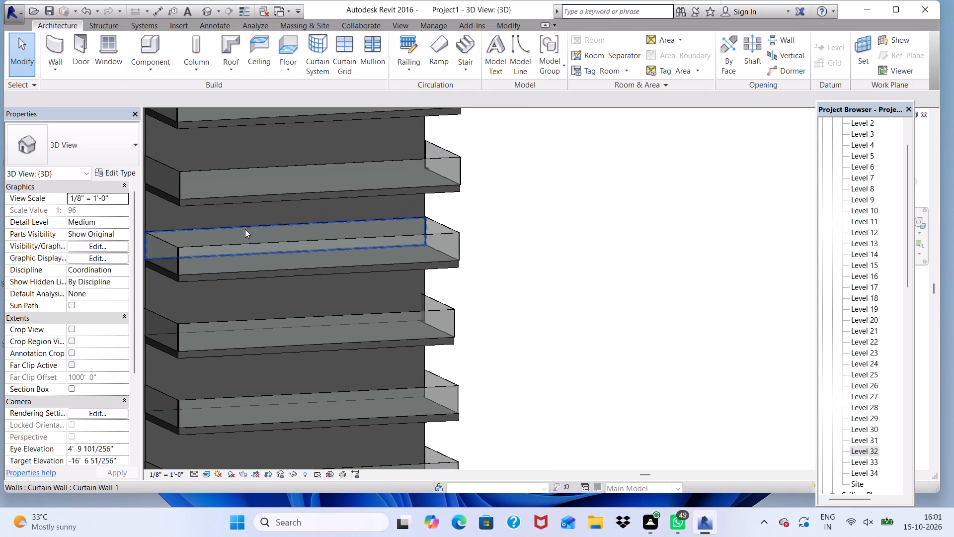
pyautogui.click(245, 229)
pyautogui.press('Delete')
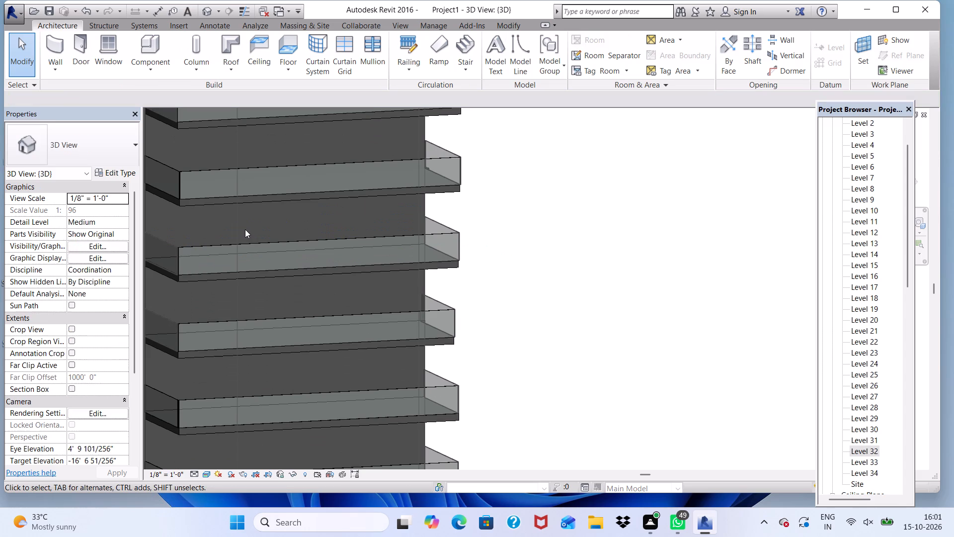
# Examine the balcony railings down to the building's base for remaining building-side segments.
pyautogui.scroll(-6, 482, 264)
pyautogui.scroll(-2, 449, 196)
pyautogui.scroll(-3, 401, 426)
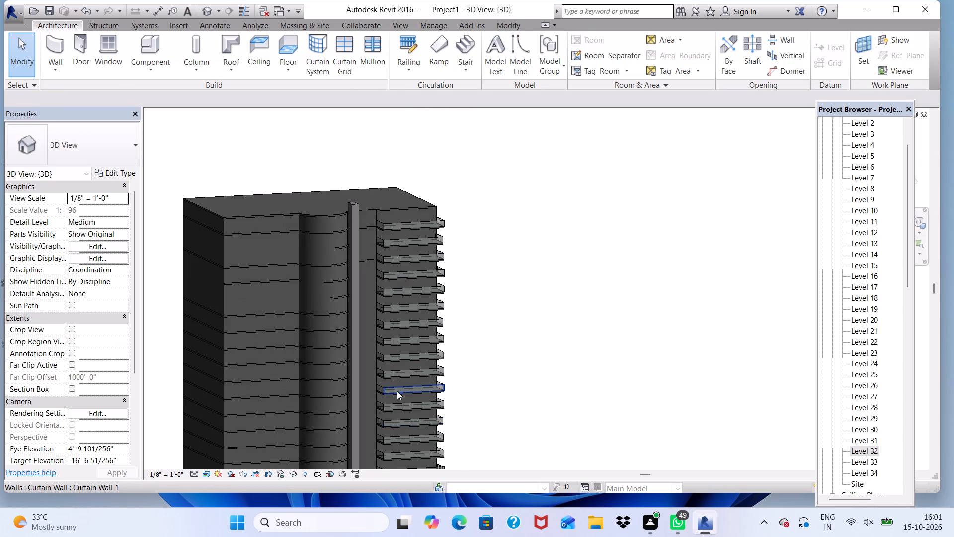
pyautogui.scroll(-5, 397, 391)
pyautogui.scroll(13, 423, 459)
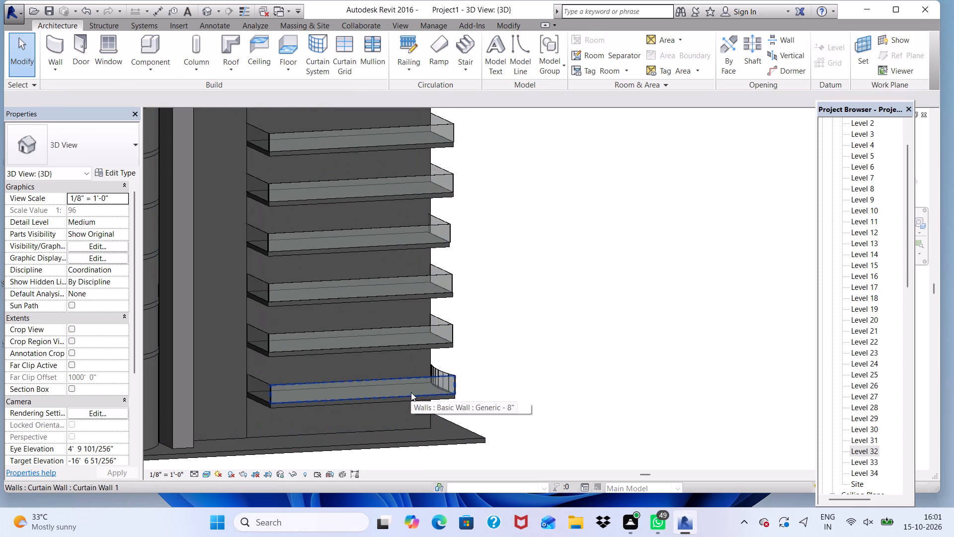
pyautogui.scroll(-7, 405, 387)
pyautogui.scroll(-4, 351, 295)
pyautogui.scroll(1, 422, 318)
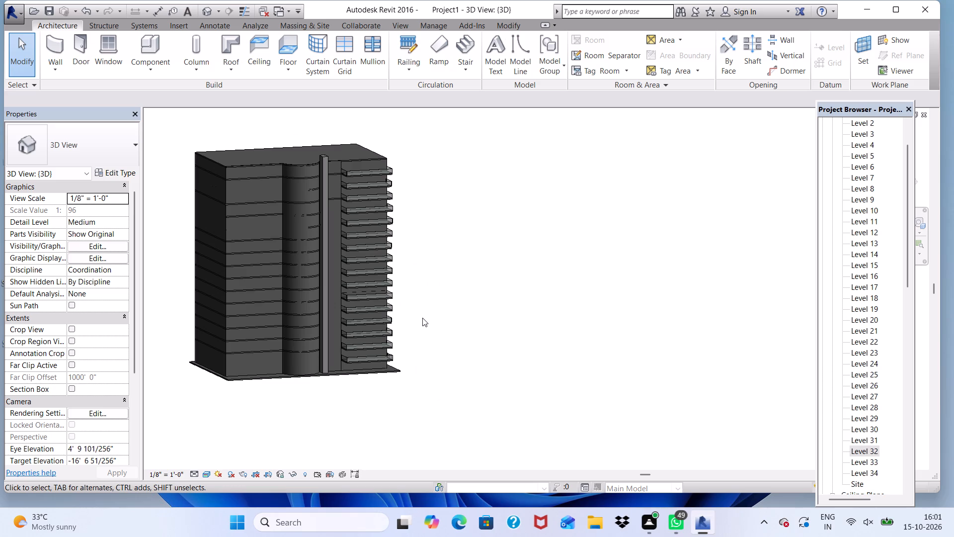
# Place a vertical curtain grid line about 3' from the outer corner on the short side railing of the second-lowest balcony.
pyautogui.keyDown('shift'); pyautogui.moveTo(445, 328); pyautogui.dragTo(282, 340, button='middle'); pyautogui.keyUp('shift')
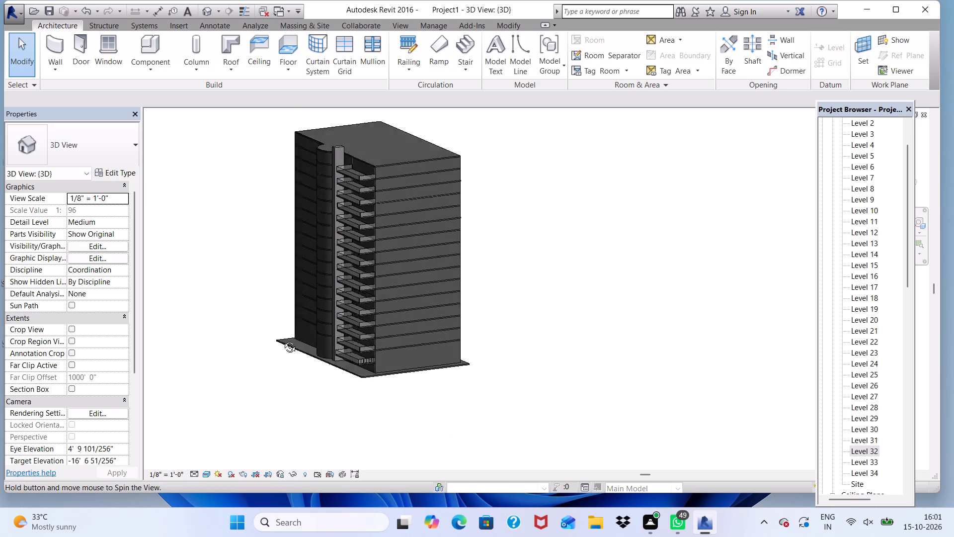
pyautogui.keyDown('shift'); pyautogui.moveTo(282, 340); pyautogui.dragTo(271, 314, button='middle'); pyautogui.keyUp('shift')
pyautogui.scroll(7, 420, 334)
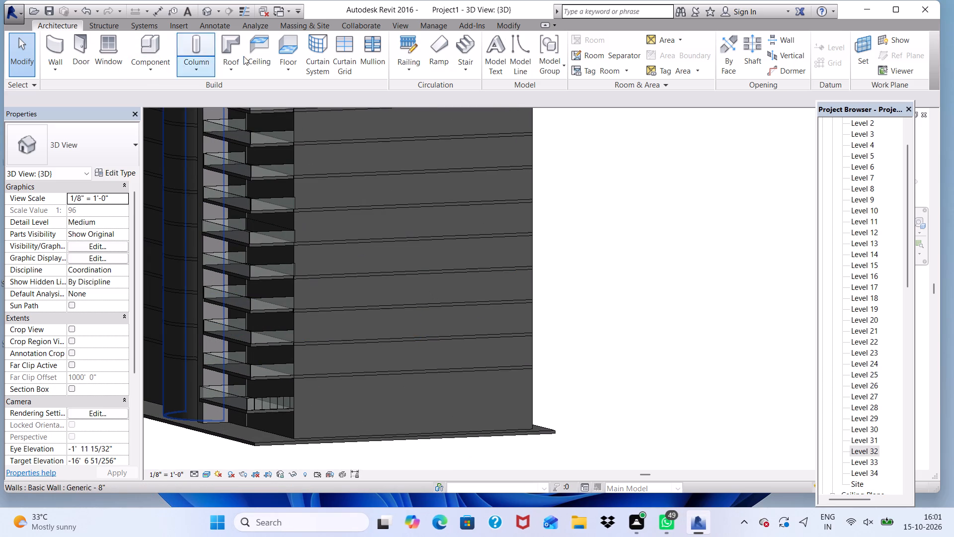
pyautogui.click(351, 45)
pyautogui.scroll(6, 247, 414)
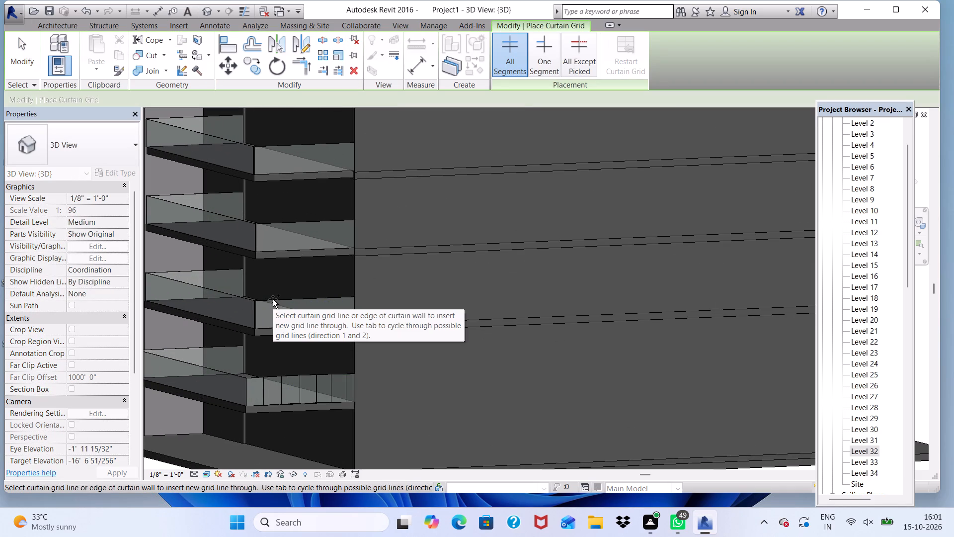
pyautogui.click(273, 299)
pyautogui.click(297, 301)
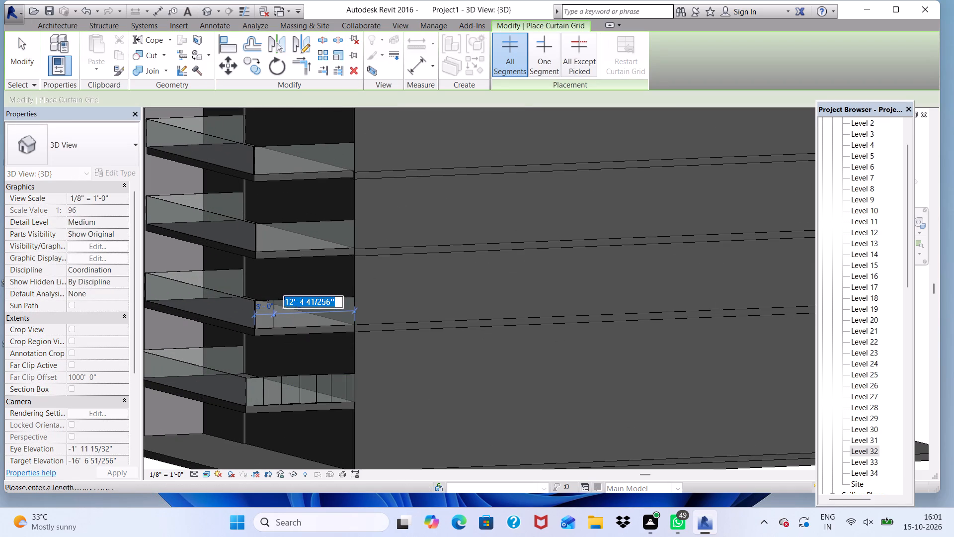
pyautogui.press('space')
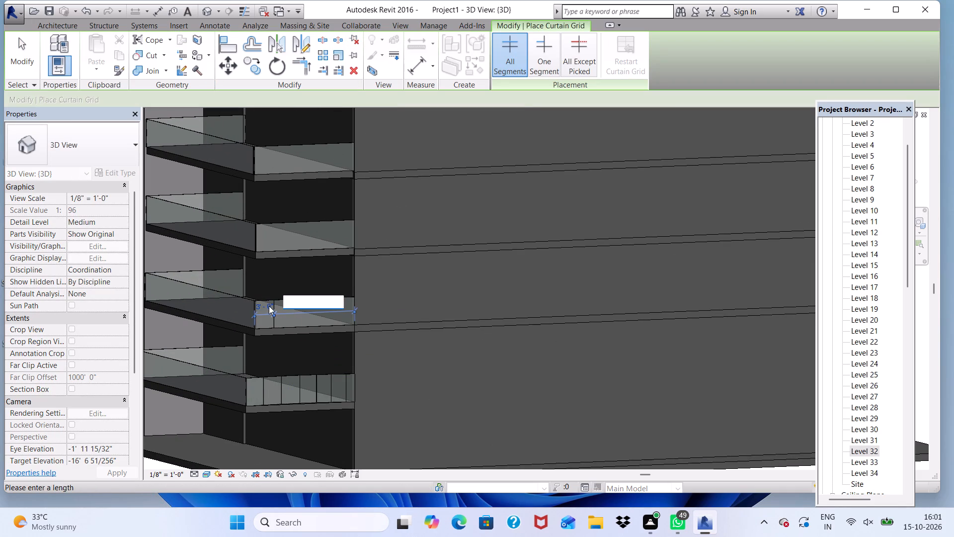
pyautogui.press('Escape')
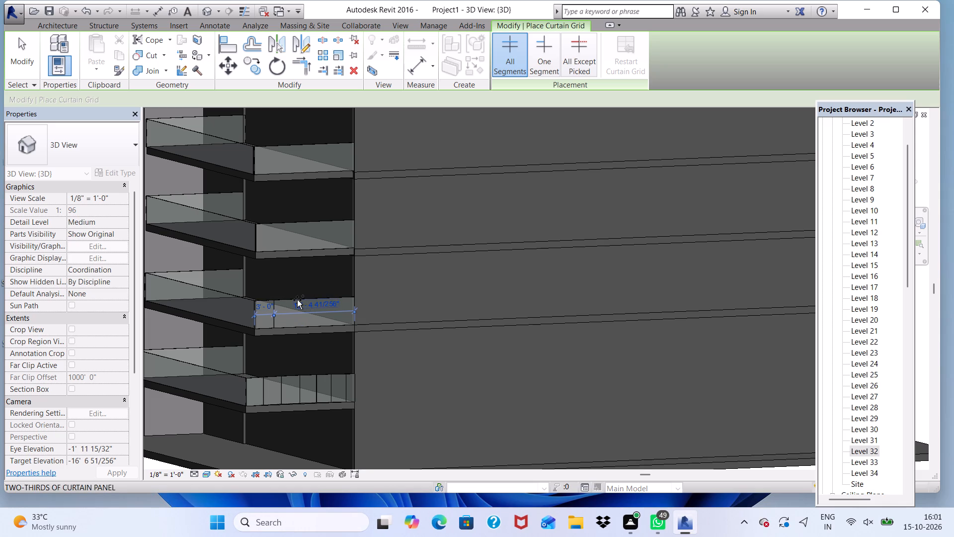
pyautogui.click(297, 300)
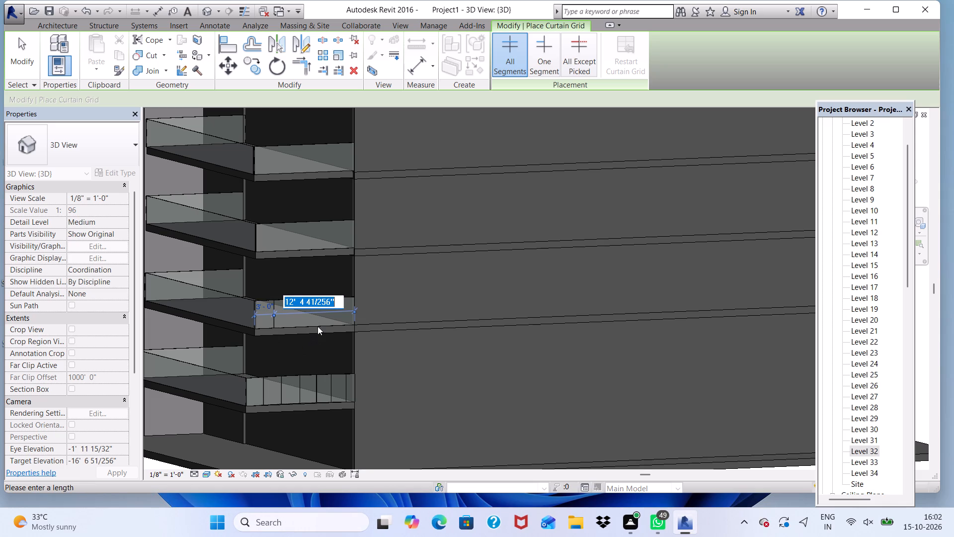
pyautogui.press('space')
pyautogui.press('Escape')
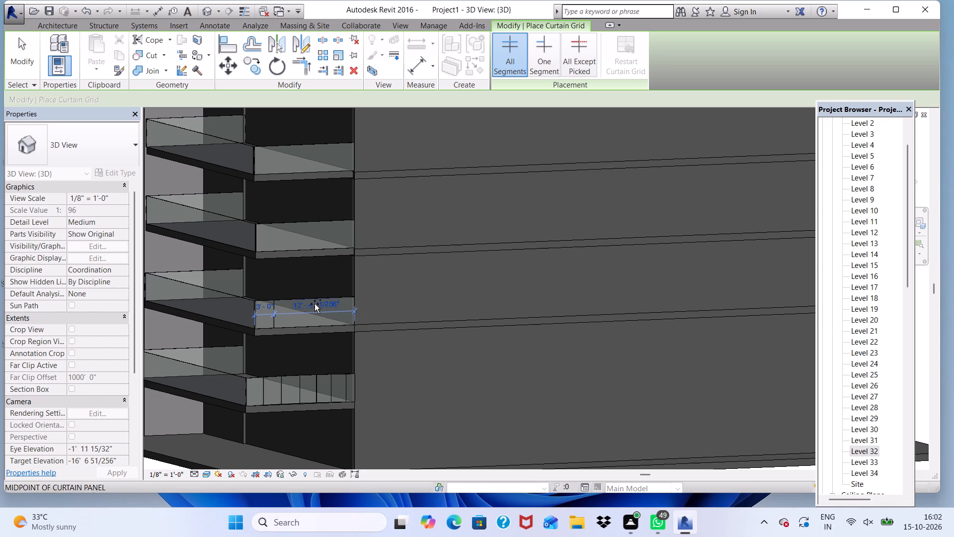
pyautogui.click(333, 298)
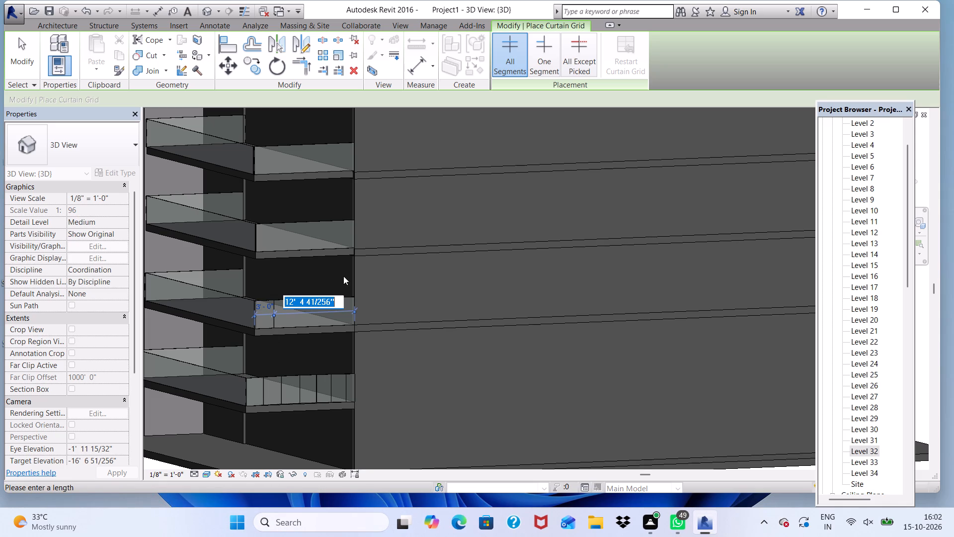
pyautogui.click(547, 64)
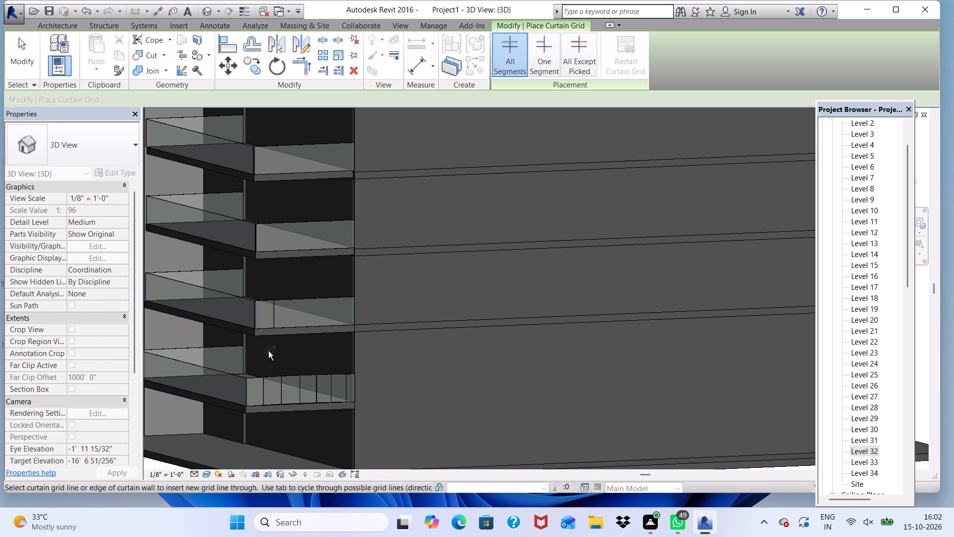
# Add six more vertical curtain grid lines, about 1'-6" to 2' apart, along the second-lowest balcony's short side railing toward the building.
pyautogui.scroll(5, 314, 293)
pyautogui.click(257, 306)
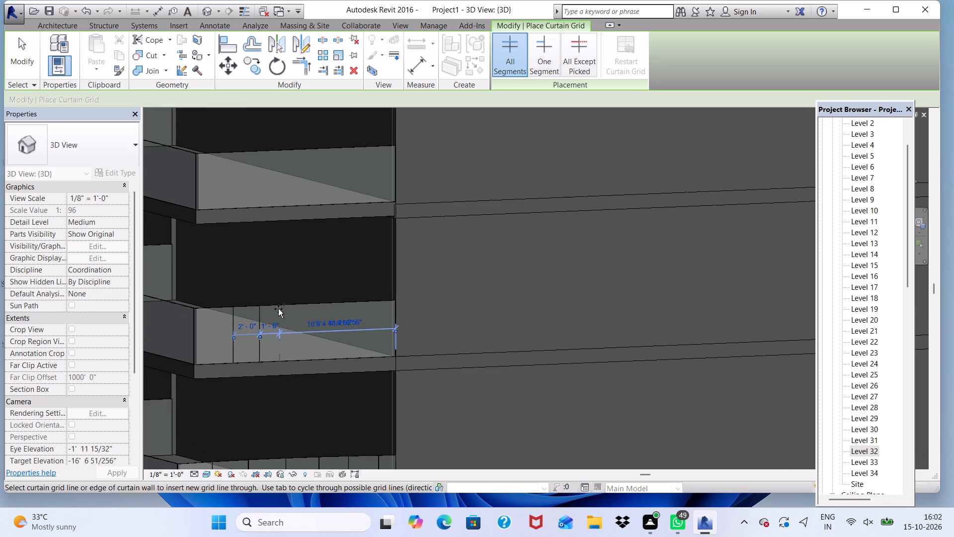
pyautogui.click(282, 307)
pyautogui.click(297, 306)
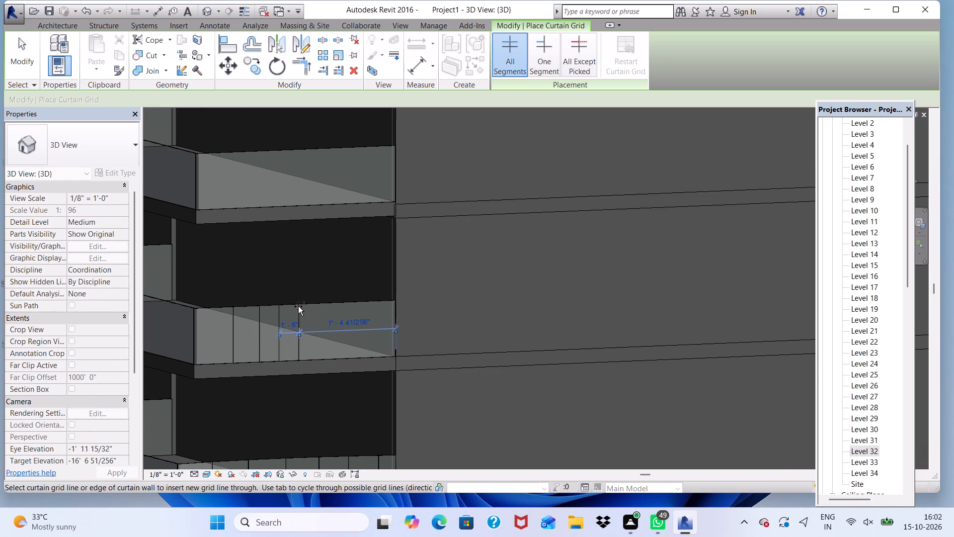
pyautogui.click(318, 303)
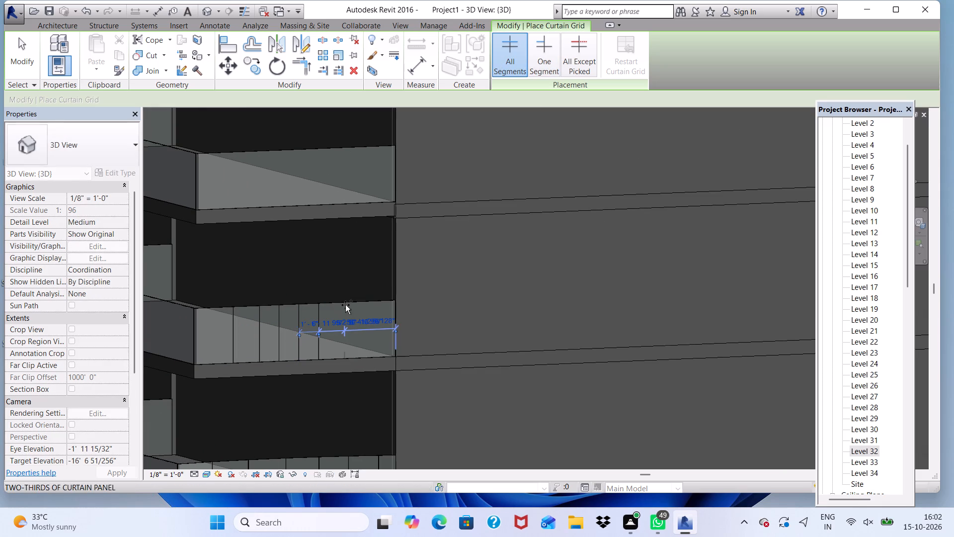
pyautogui.click(345, 305)
pyautogui.click(363, 300)
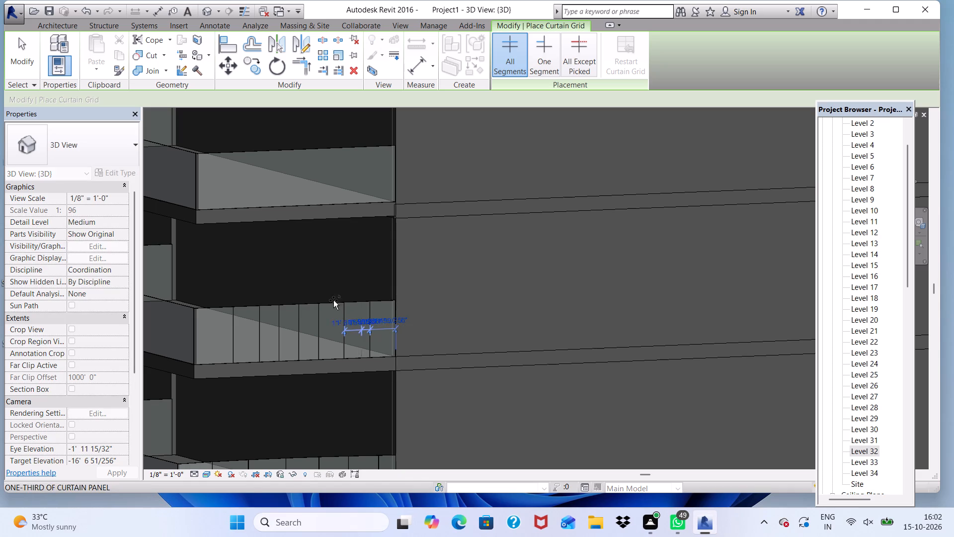
# Place five vertical curtain grid lines on the third-lowest balcony's short side railing, starting 2'-6" from the outer corner and spaced about 1'-4" to 2'.
pyautogui.scroll(-6, 280, 293)
pyautogui.scroll(6, 267, 235)
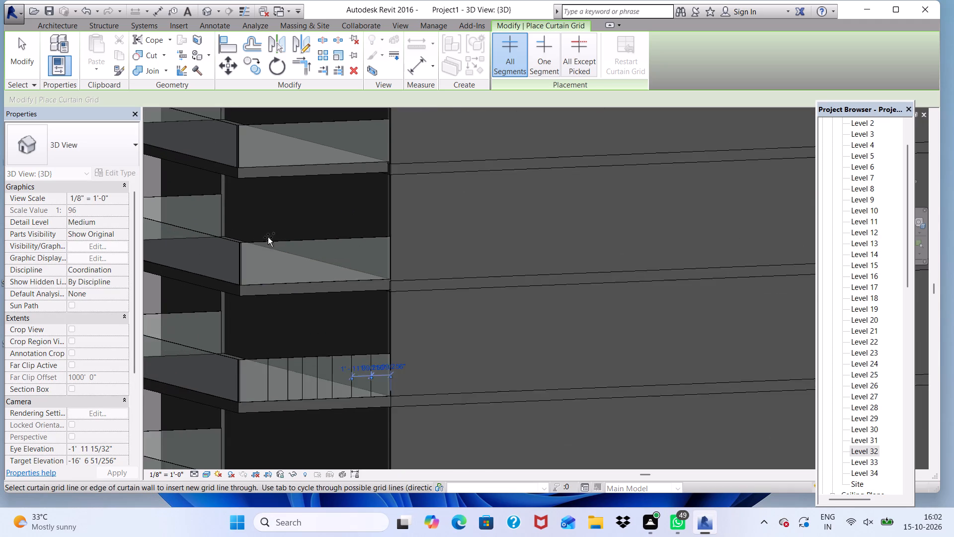
pyautogui.scroll(1, 266, 241)
pyautogui.click(262, 244)
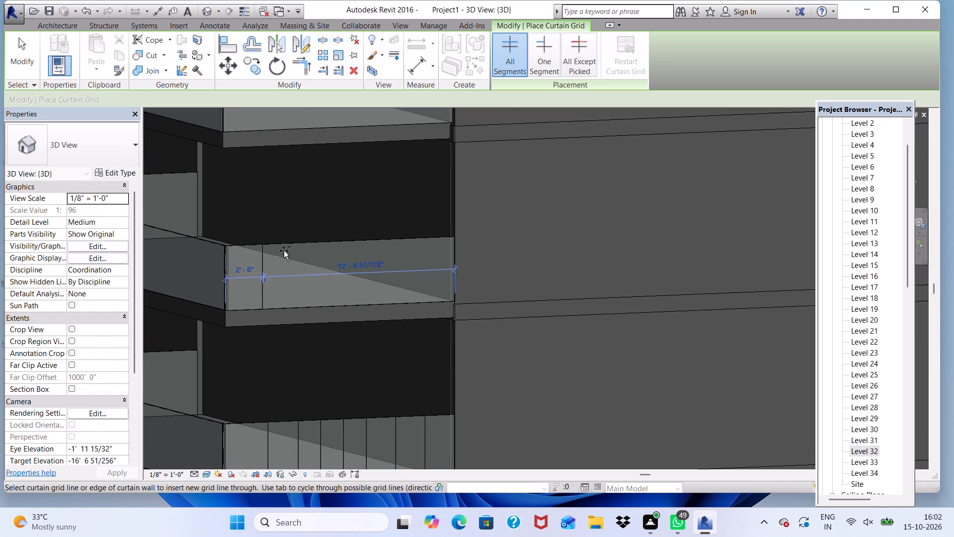
pyautogui.click(293, 243)
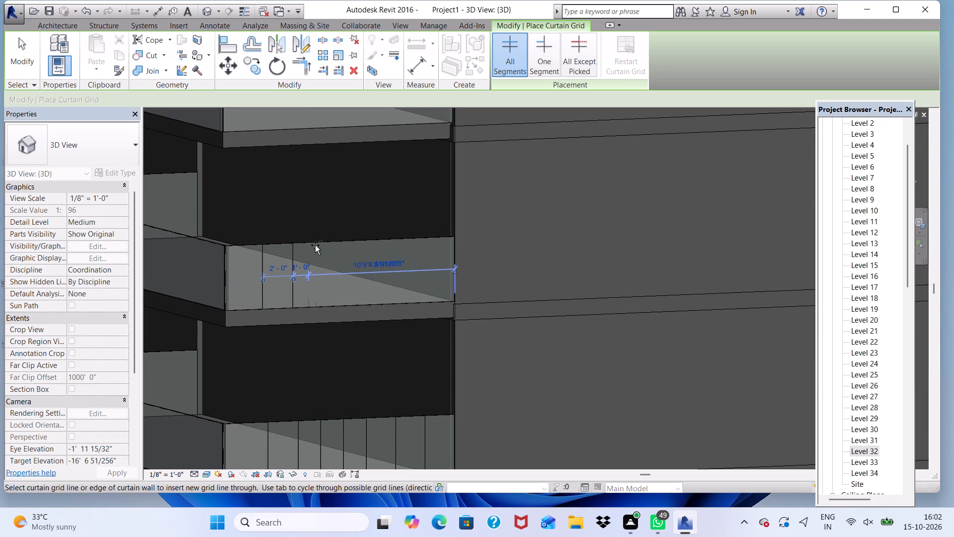
pyautogui.click(317, 243)
pyautogui.click(345, 240)
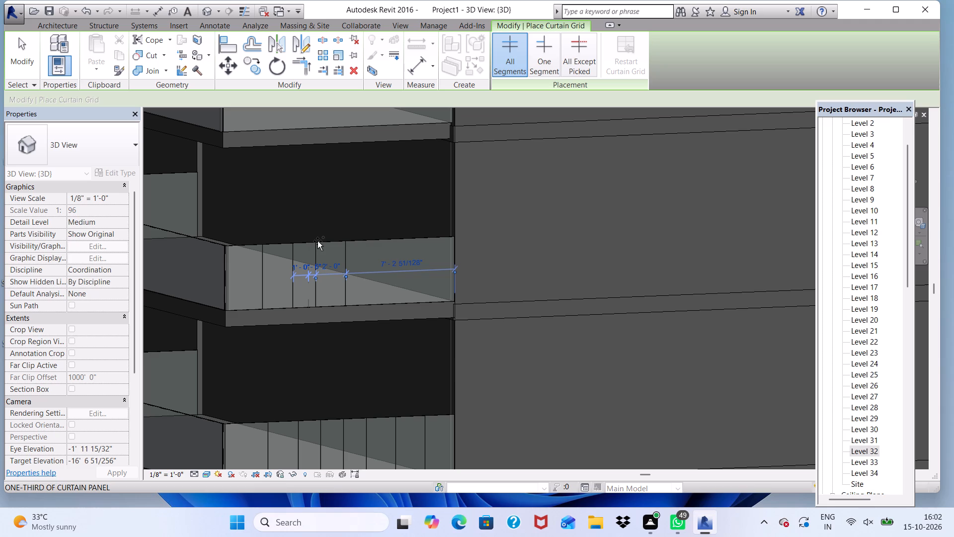
pyautogui.scroll(4, 412, 220)
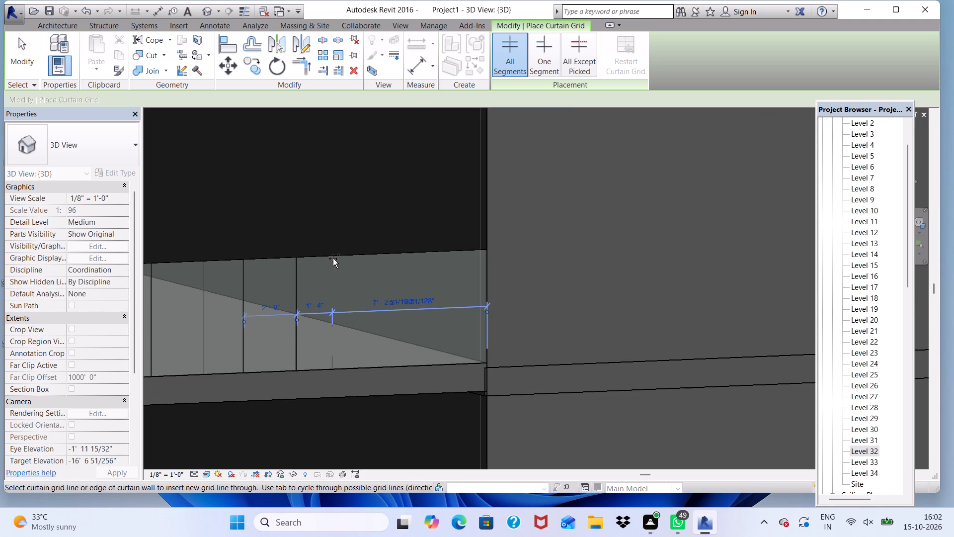
pyautogui.click(333, 257)
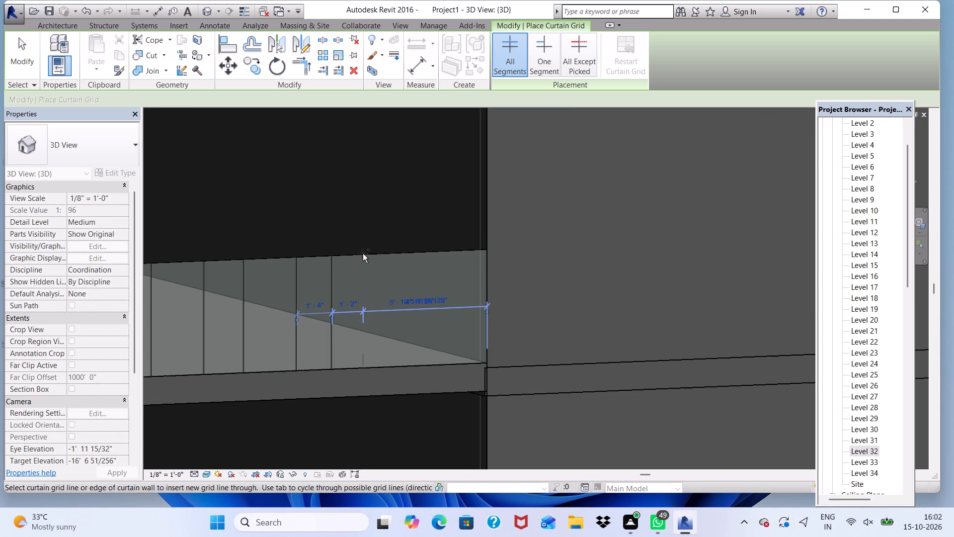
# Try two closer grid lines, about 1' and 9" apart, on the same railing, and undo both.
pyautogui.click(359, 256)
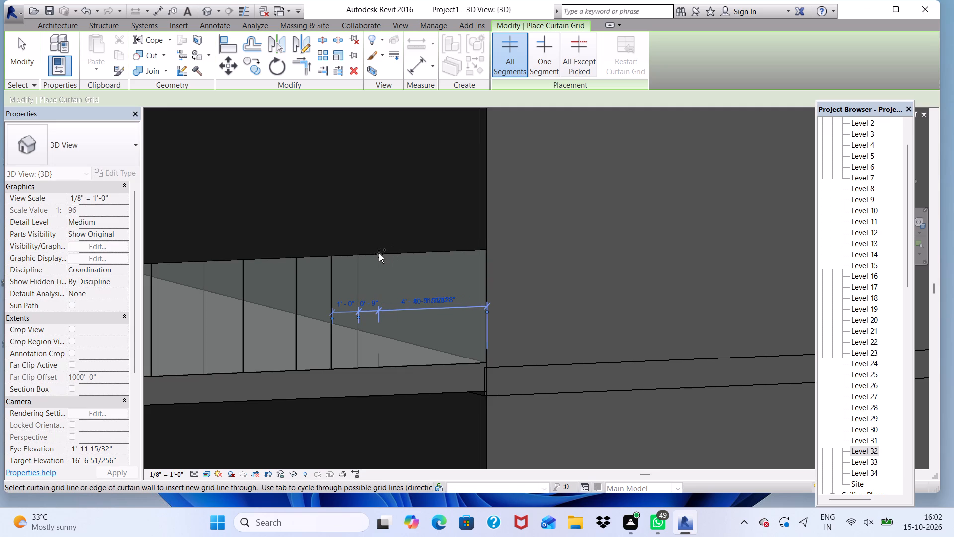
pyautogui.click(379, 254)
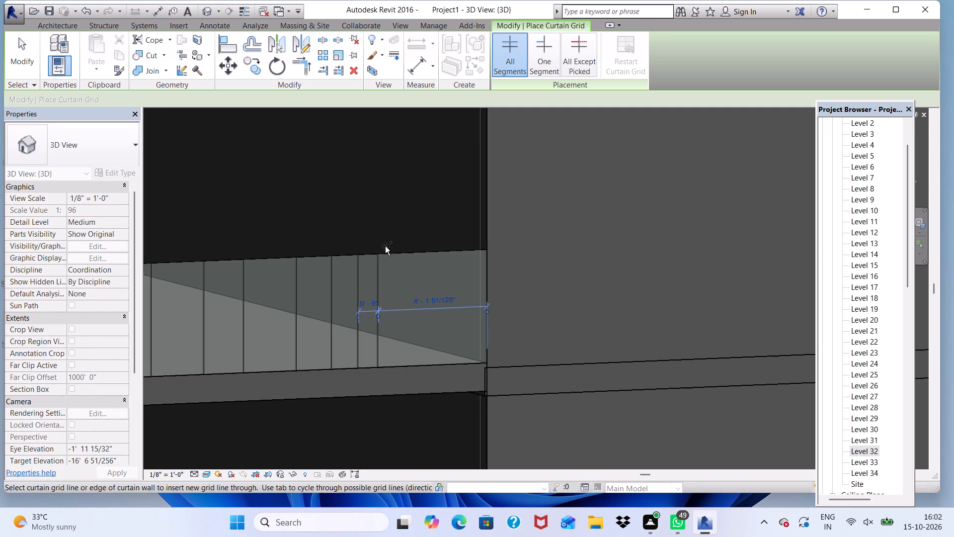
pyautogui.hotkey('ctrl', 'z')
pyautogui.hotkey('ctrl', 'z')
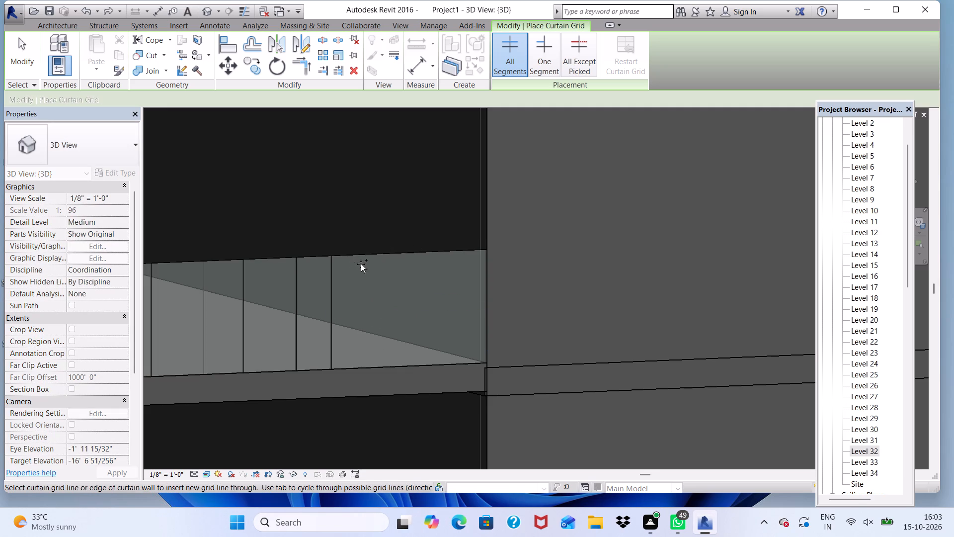
# Place three more vertical curtain grid lines about 1'-5" apart on the third-lowest balcony's short side railing, toward the building.
pyautogui.click(369, 254)
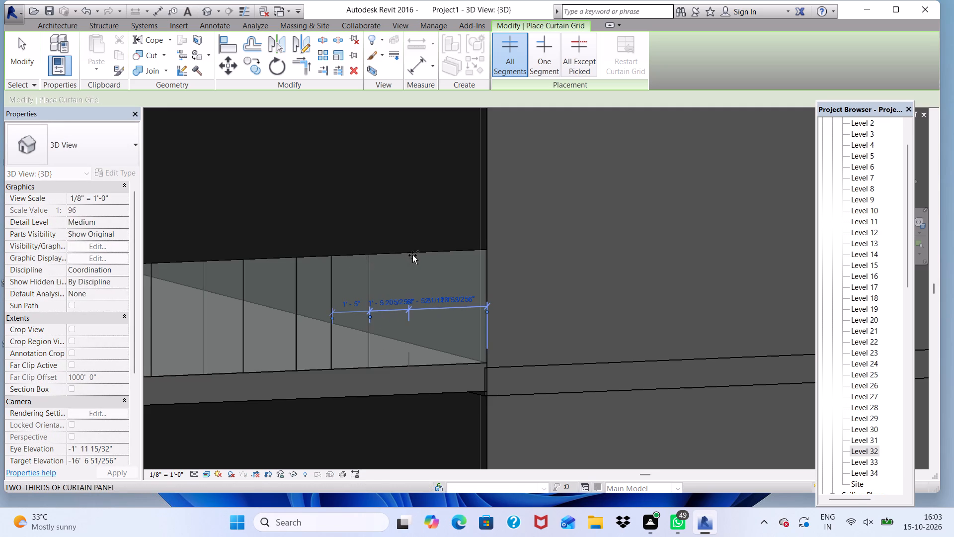
pyautogui.click(412, 255)
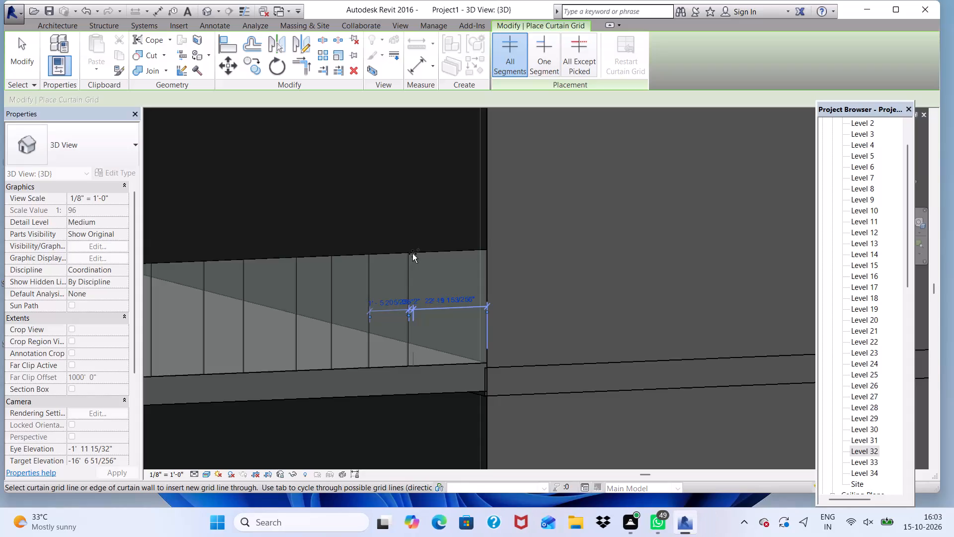
pyautogui.click(447, 253)
# Divide the fourth-lowest balcony's short side railing with eight vertical curtain grid lines, spaced about 1'-6" to 2' from the outer corner.
pyautogui.scroll(-5, 442, 248)
pyautogui.scroll(-2, 505, 253)
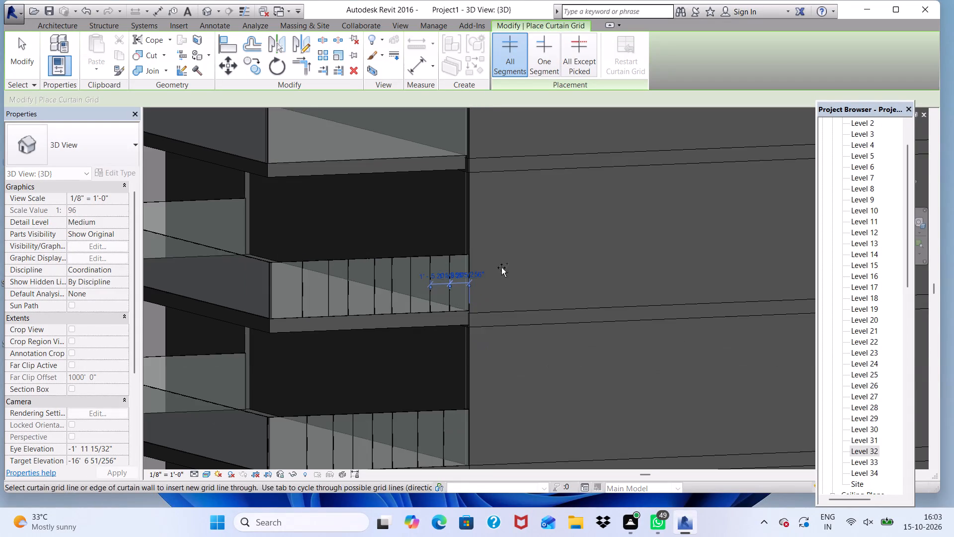
pyautogui.scroll(-3, 501, 268)
pyautogui.scroll(5, 407, 194)
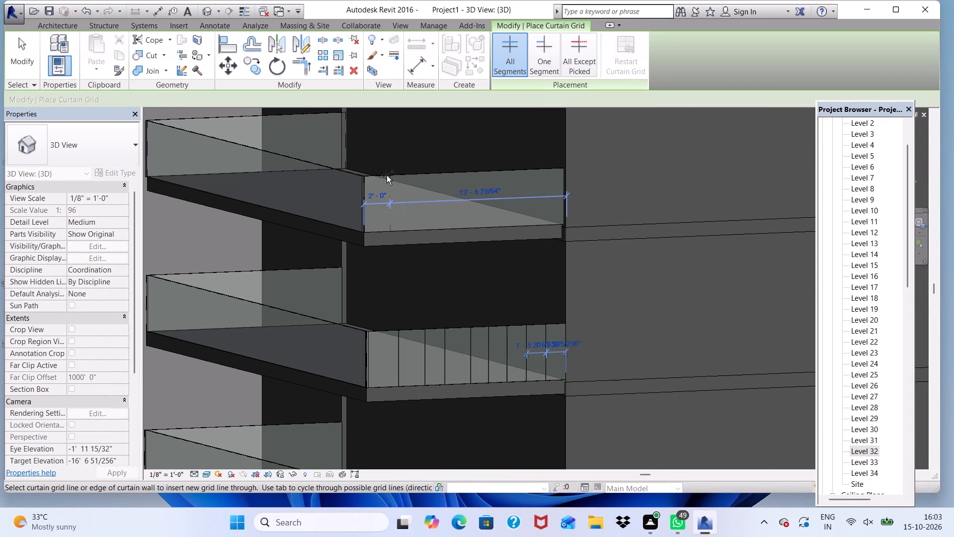
pyautogui.click(385, 176)
pyautogui.click(405, 177)
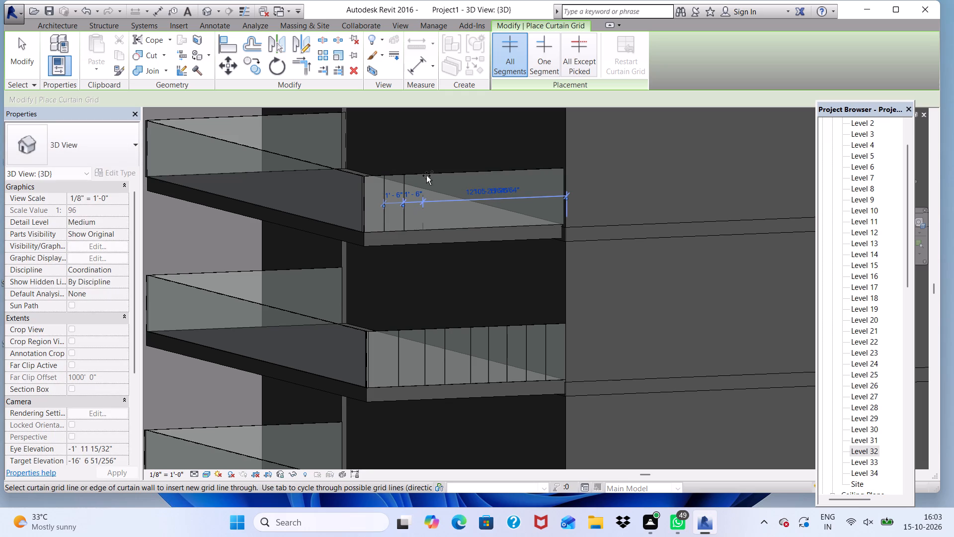
pyautogui.click(427, 174)
pyautogui.click(452, 174)
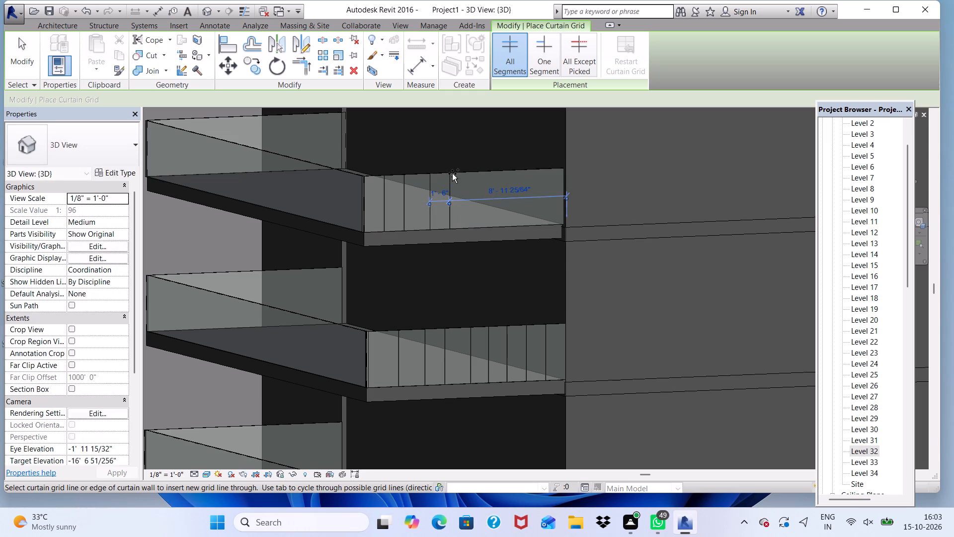
pyautogui.click(469, 173)
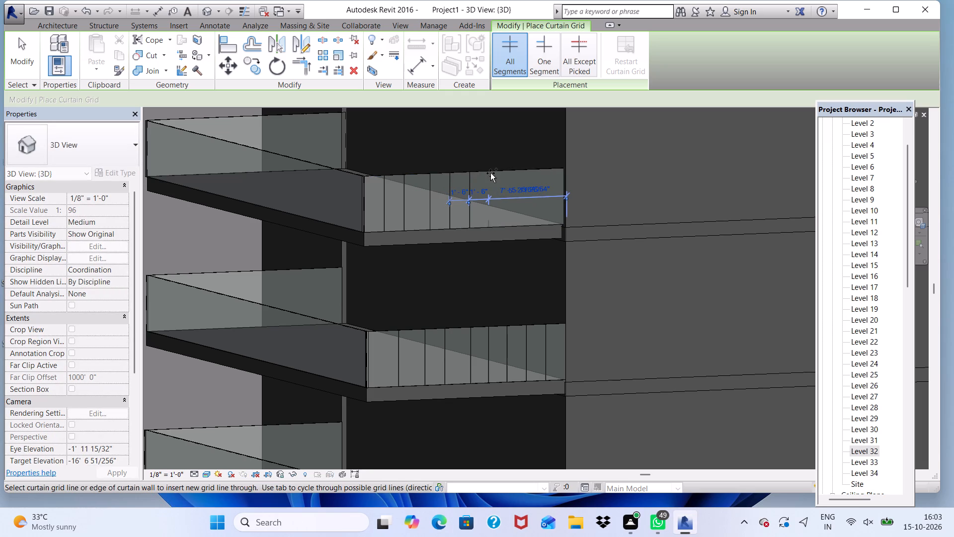
pyautogui.click(490, 173)
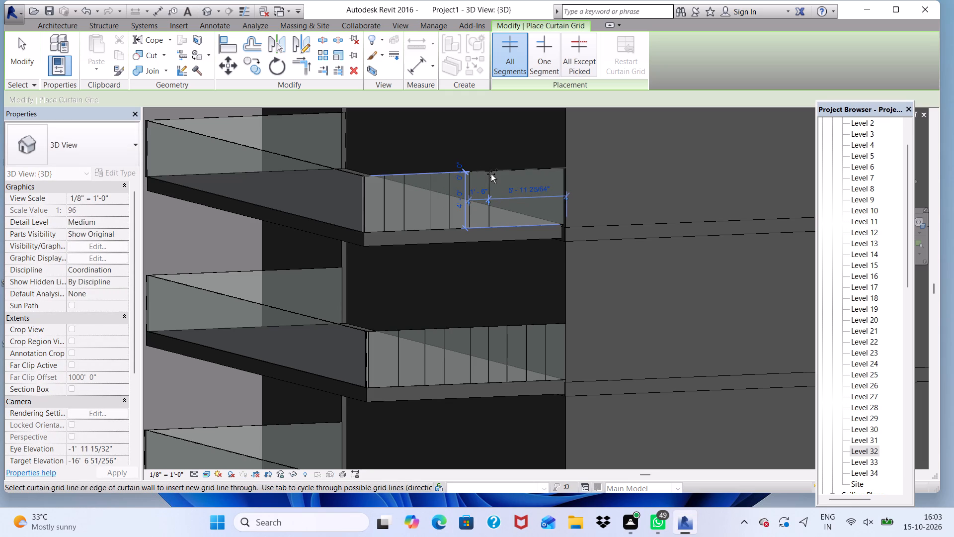
pyautogui.click(509, 173)
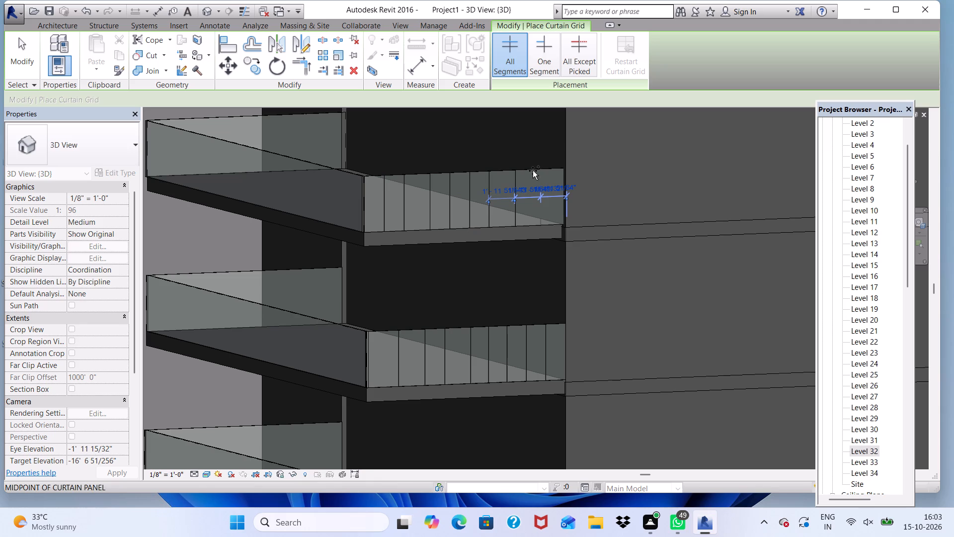
pyautogui.click(533, 171)
# Divide the fifth-lowest balcony's short side railing with ten vertical curtain grid lines, spaced about 1' to 2' from the outer corner.
pyautogui.scroll(-9, 533, 171)
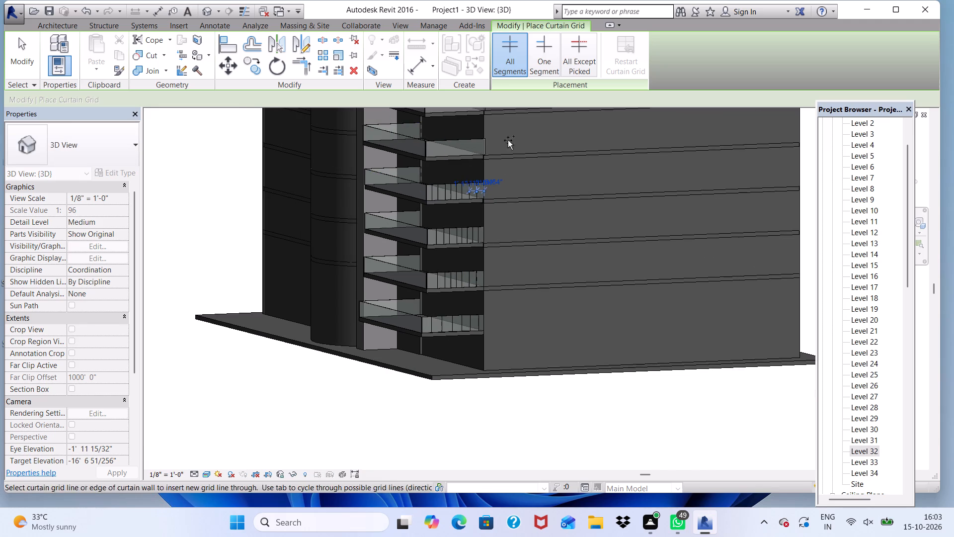
pyautogui.scroll(12, 443, 137)
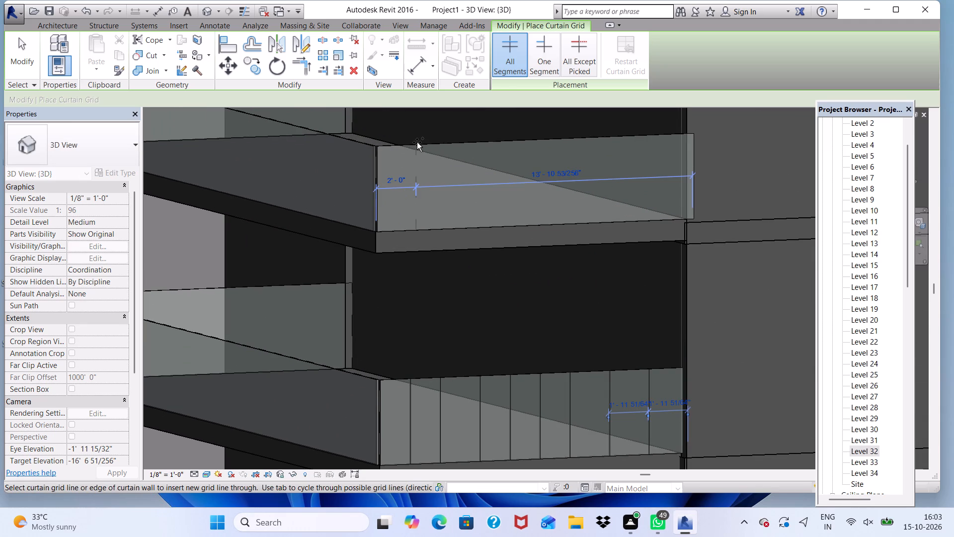
pyautogui.click(409, 145)
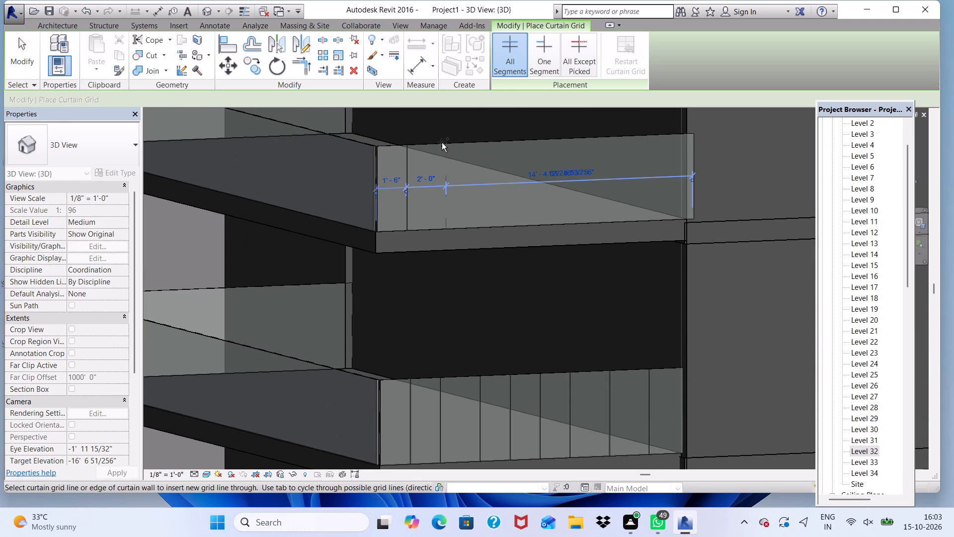
pyautogui.click(442, 143)
pyautogui.click(471, 143)
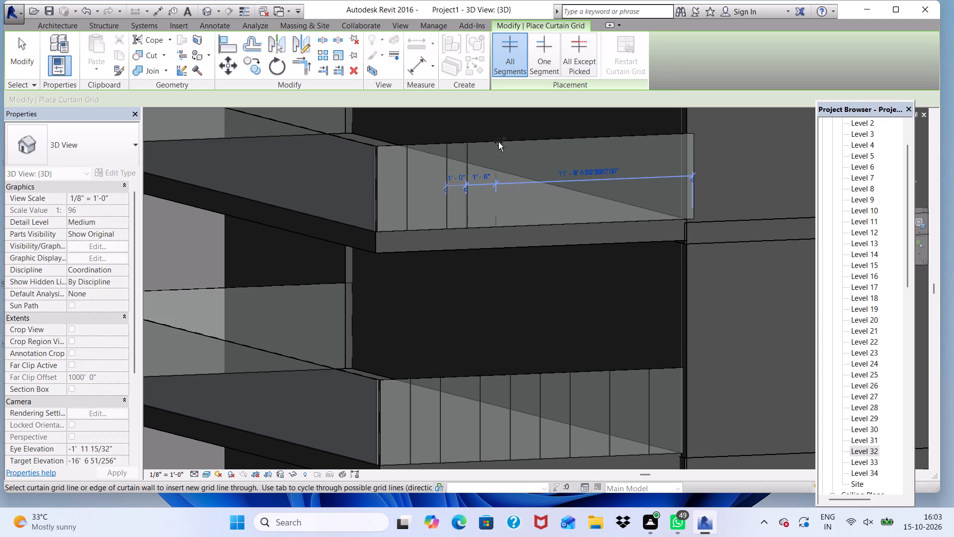
pyautogui.click(498, 142)
pyautogui.click(516, 142)
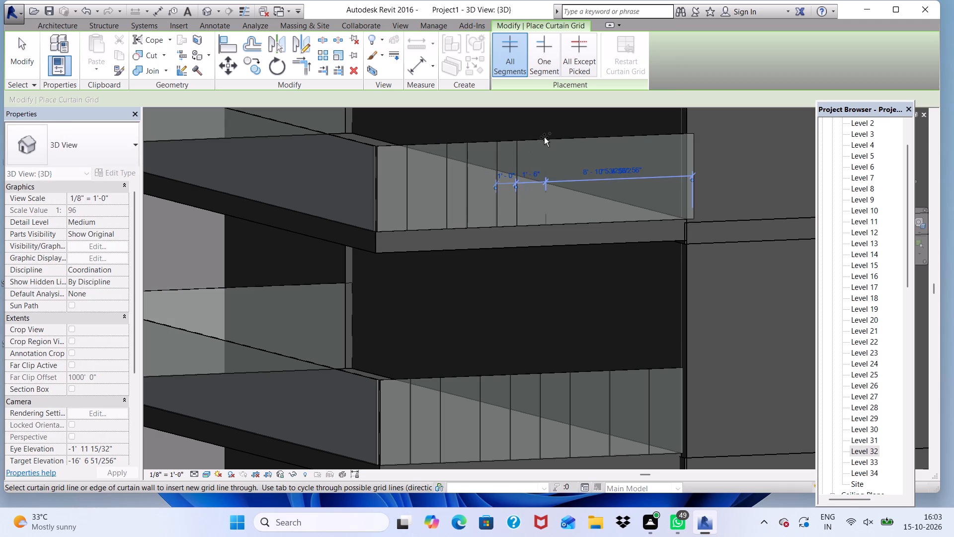
pyautogui.click(540, 140)
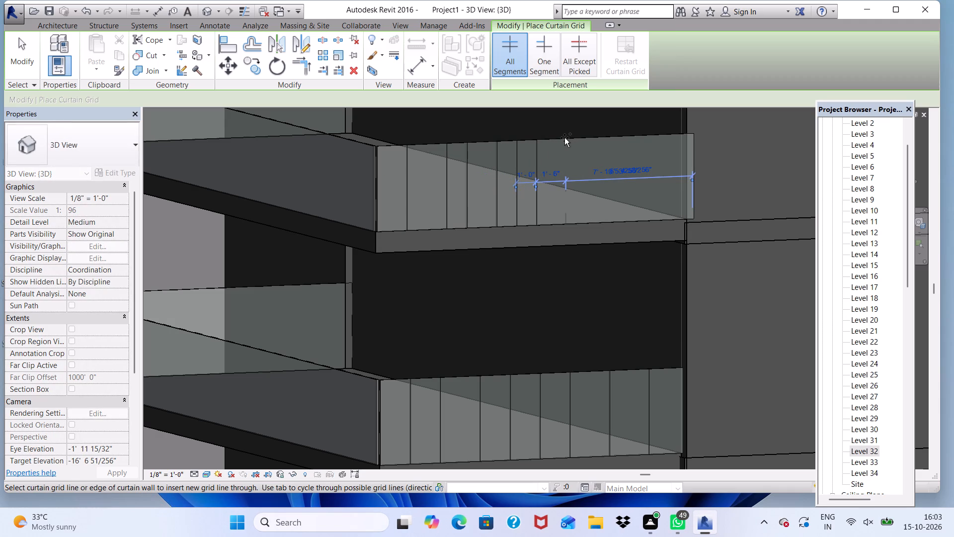
pyautogui.click(564, 138)
pyautogui.click(593, 138)
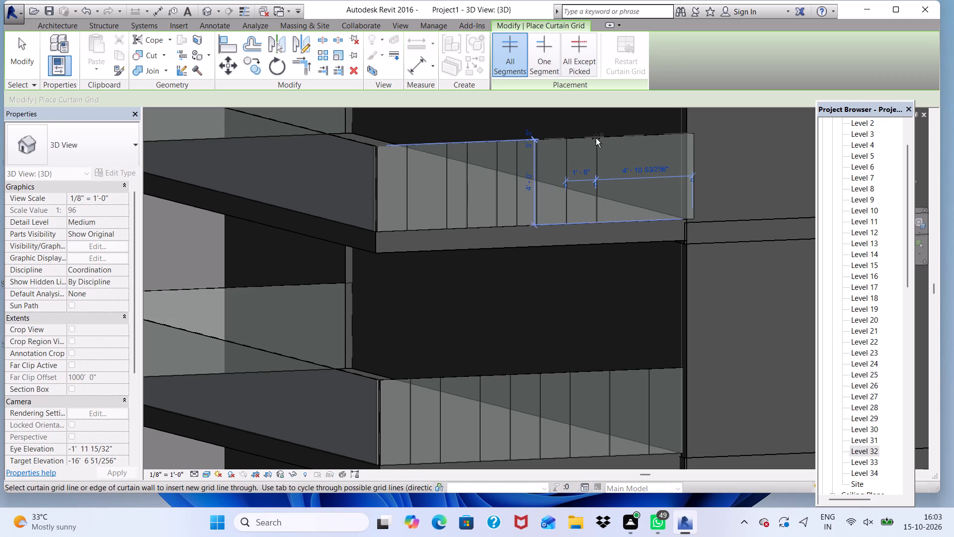
pyautogui.click(618, 138)
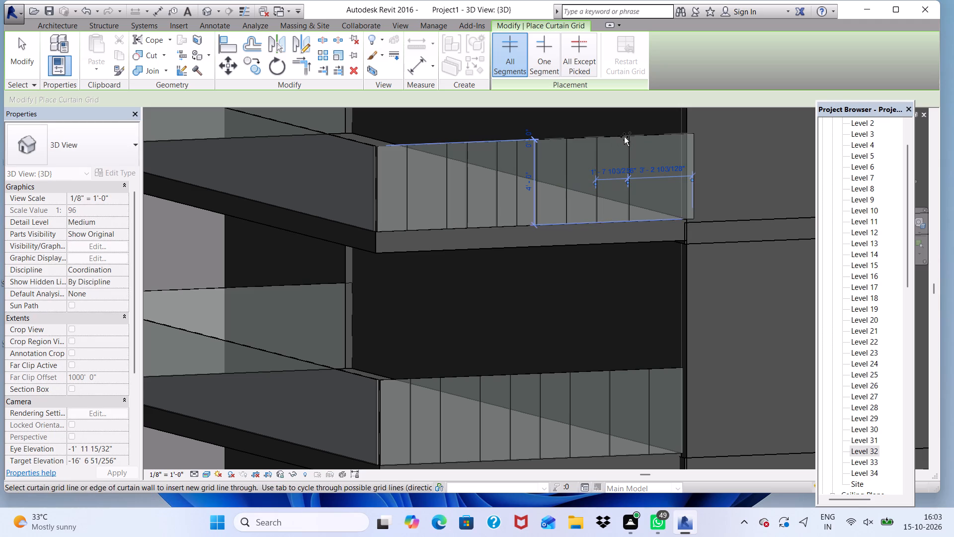
pyautogui.click(648, 136)
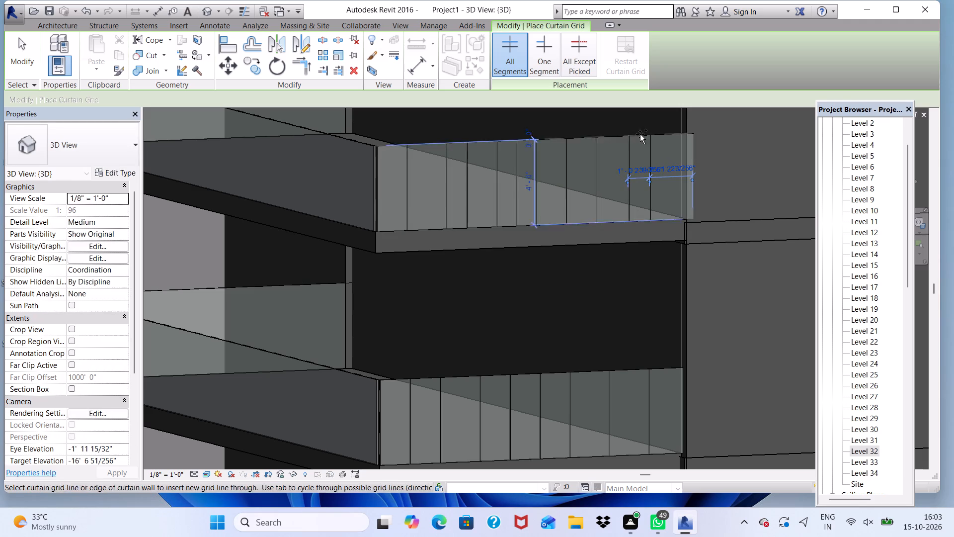
# Divide the sixth-lowest balcony's short side railing with eight vertical curtain grid lines, spaced about 1'-6" to 2'-2" from the outer corner.
pyautogui.scroll(-5, 520, 142)
pyautogui.scroll(-8, 399, 157)
pyautogui.scroll(4, 454, 108)
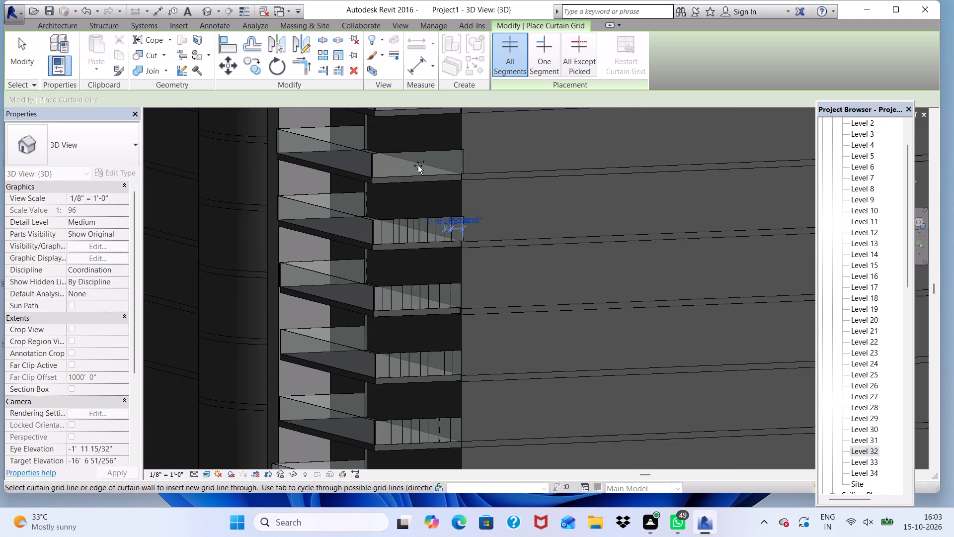
pyautogui.scroll(7, 411, 172)
pyautogui.click(347, 132)
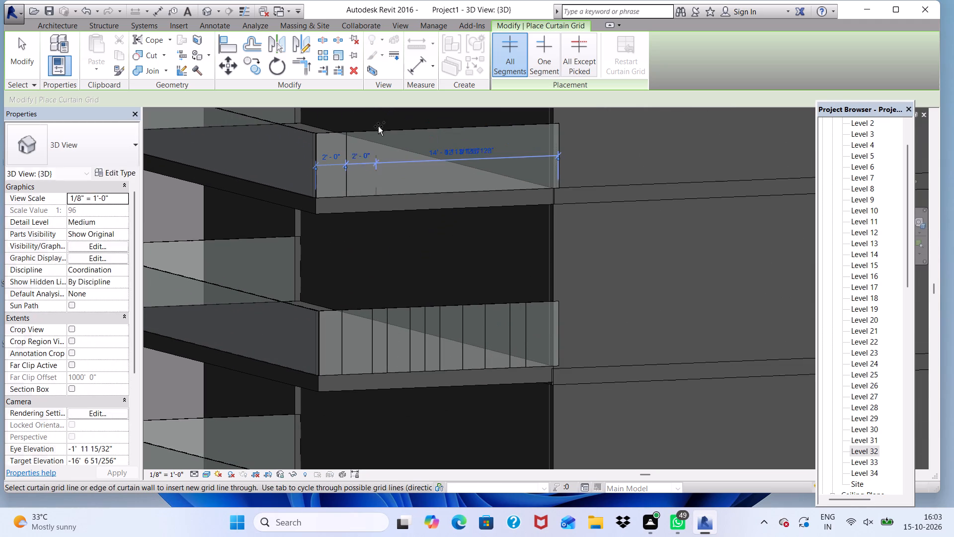
pyautogui.click(367, 132)
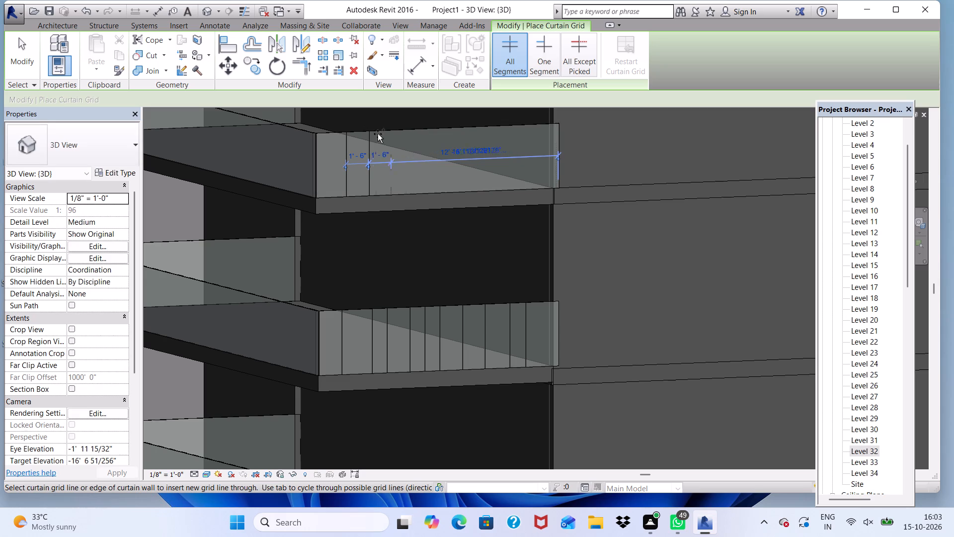
pyautogui.click(392, 133)
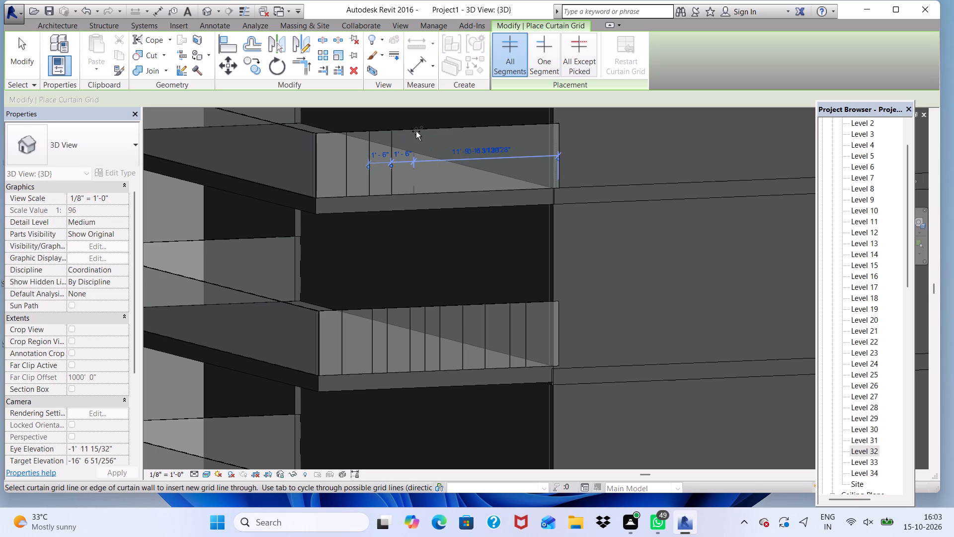
pyautogui.click(416, 130)
pyautogui.click(437, 130)
pyautogui.click(460, 127)
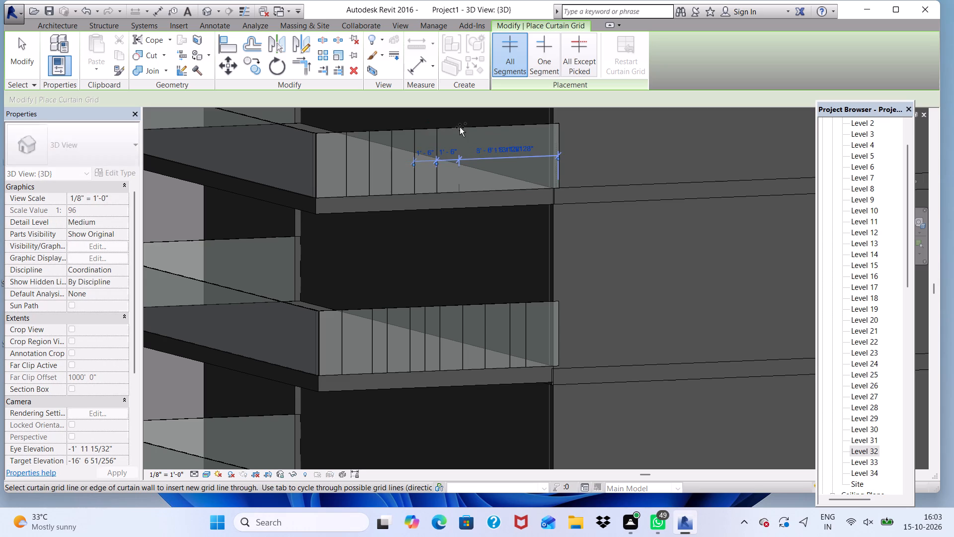
pyautogui.click(484, 126)
pyautogui.click(518, 127)
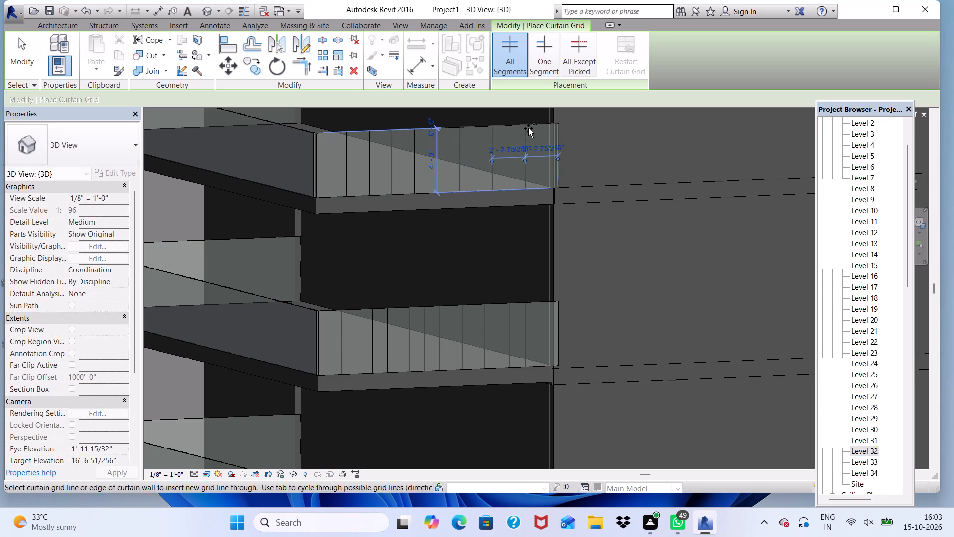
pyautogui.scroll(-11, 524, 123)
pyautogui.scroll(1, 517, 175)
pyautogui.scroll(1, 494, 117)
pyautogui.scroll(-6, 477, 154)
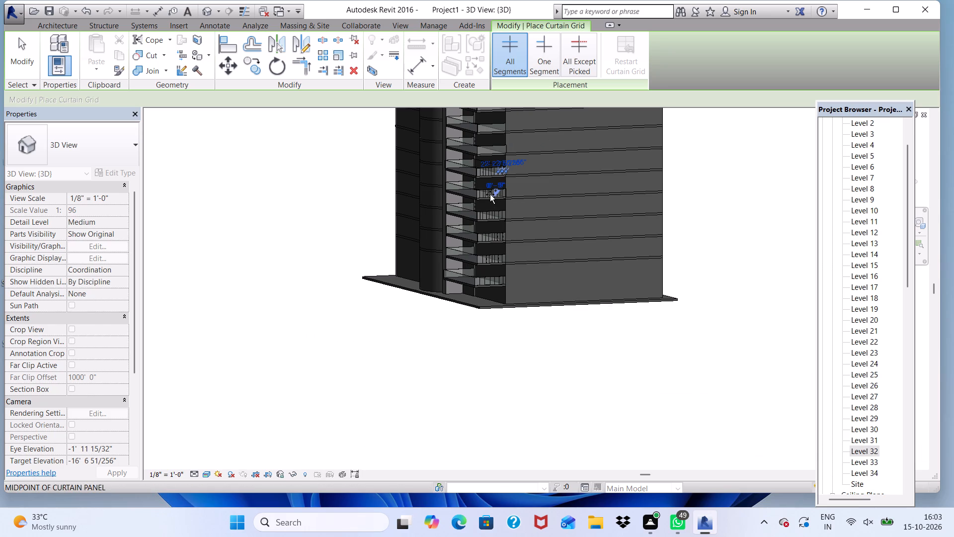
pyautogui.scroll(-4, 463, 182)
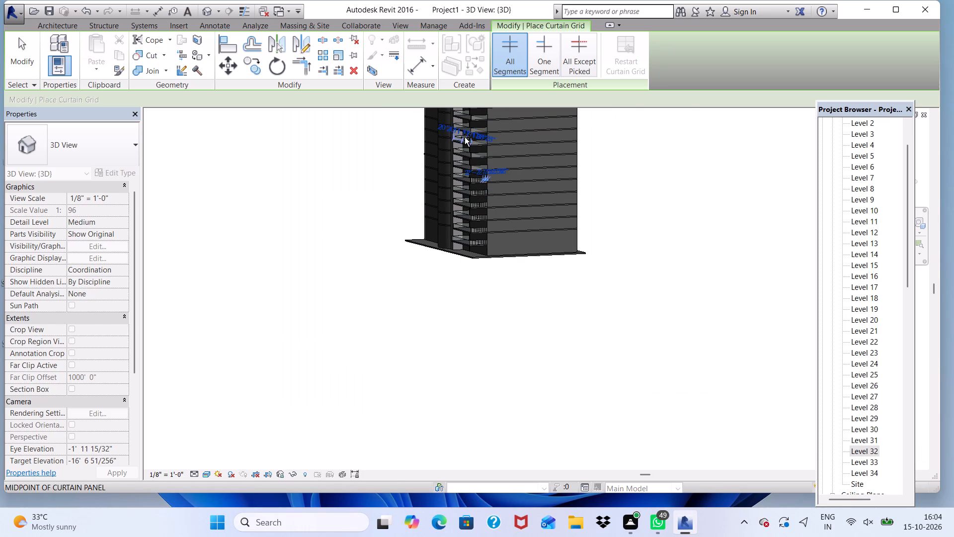
# Divide the seventh-lowest balcony's short side railing with six vertical curtain grid lines, spaced about 2' to 2'-6" from the outer corner.
pyautogui.scroll(6, 465, 137)
pyautogui.scroll(-9, 465, 137)
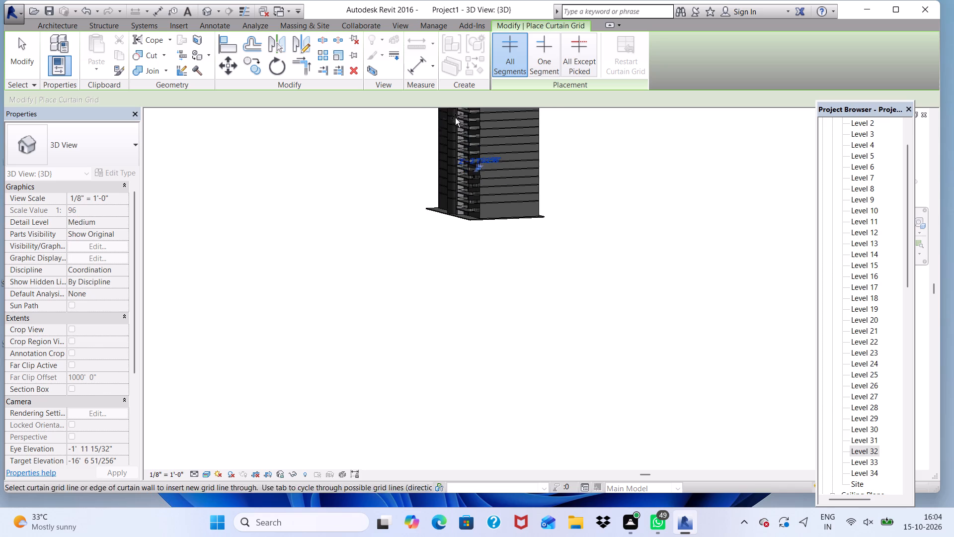
pyautogui.scroll(7, 463, 115)
pyautogui.scroll(-1, 479, 138)
pyautogui.scroll(7, 479, 154)
pyautogui.scroll(-4, 481, 158)
pyautogui.scroll(5, 503, 225)
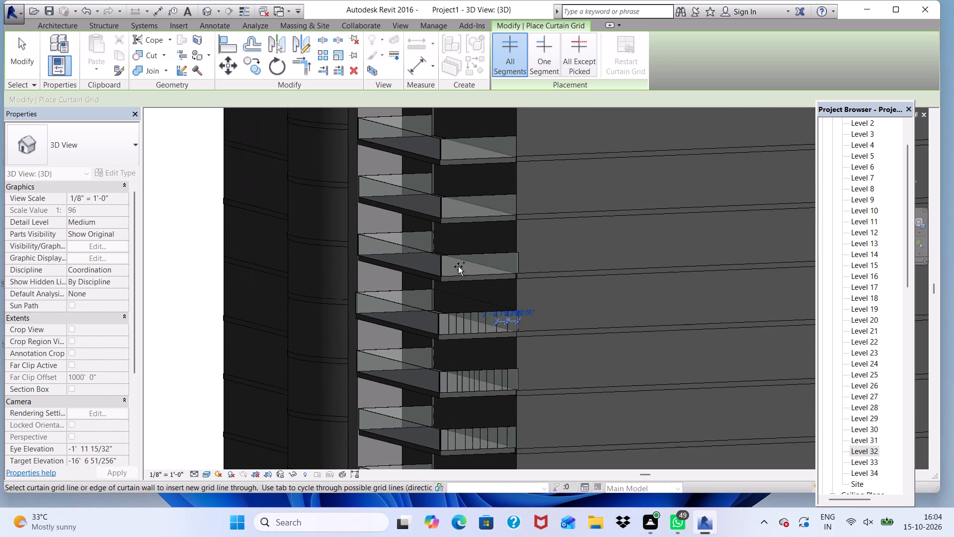
pyautogui.scroll(5, 457, 262)
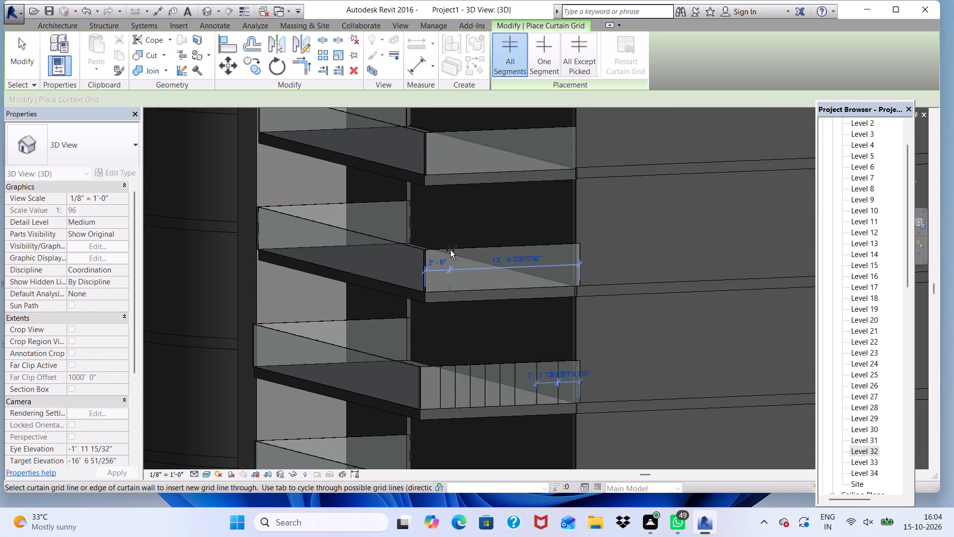
pyautogui.click(443, 250)
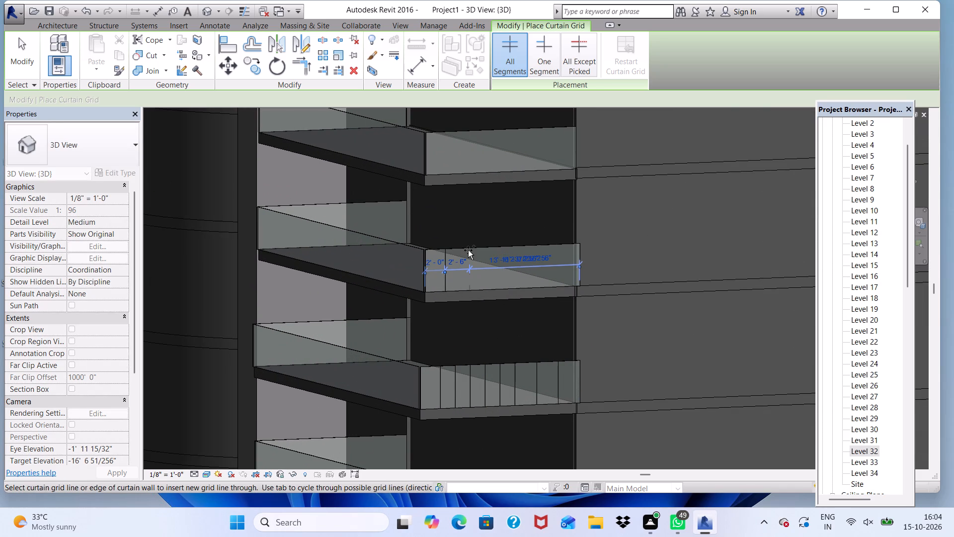
pyautogui.click(469, 250)
pyautogui.click(492, 248)
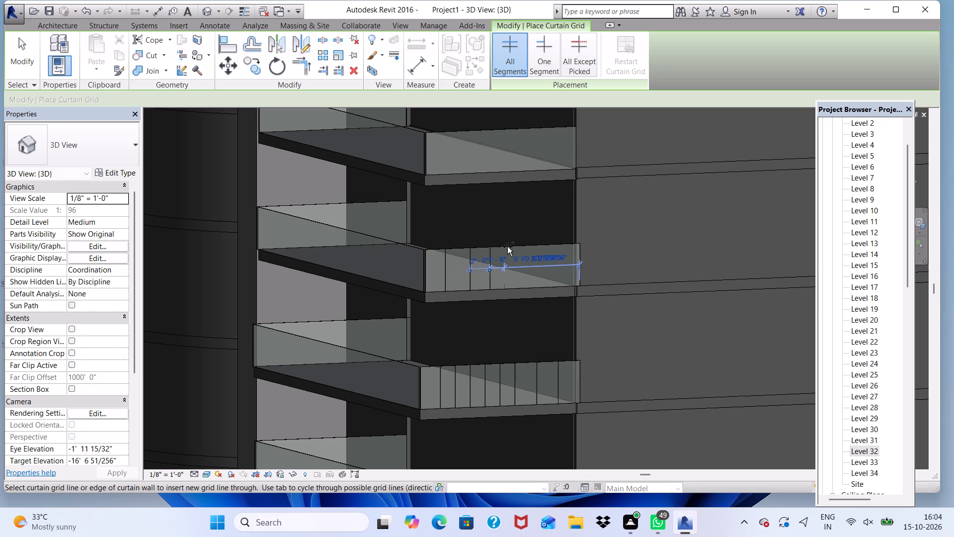
pyautogui.click(508, 248)
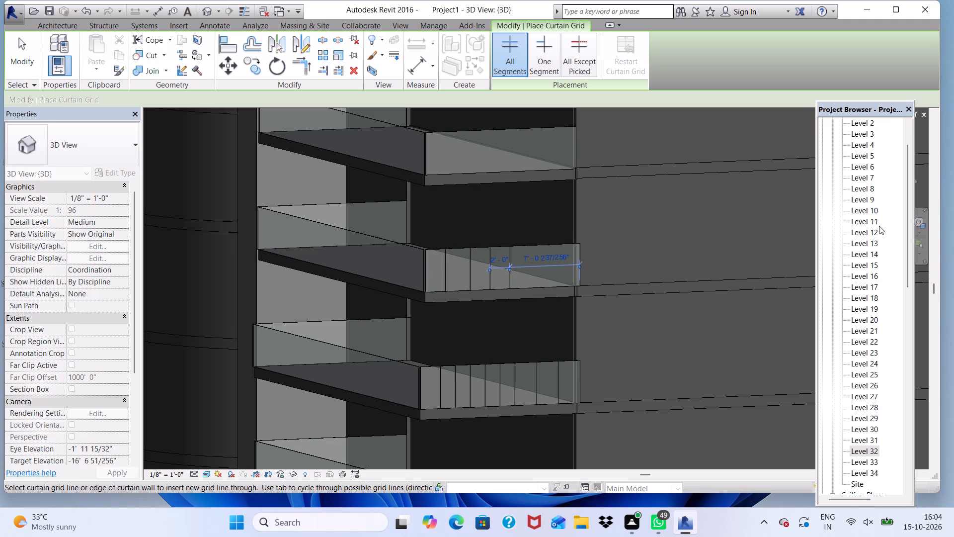
pyautogui.click(527, 248)
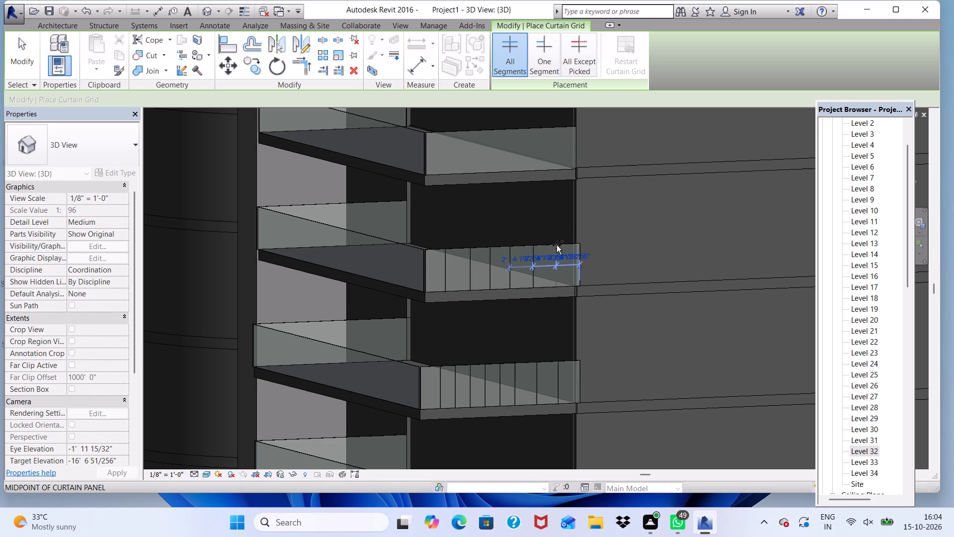
pyautogui.click(556, 245)
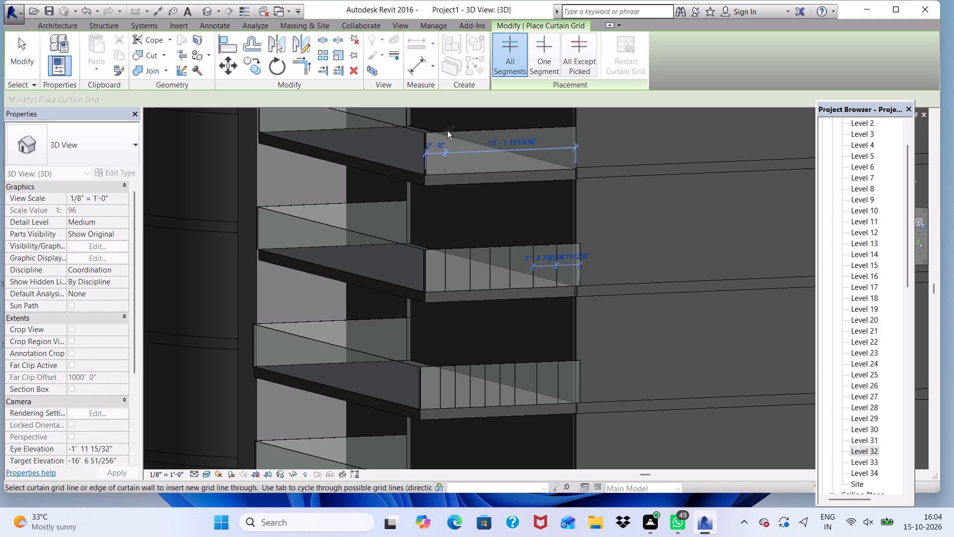
# Divide the eighth-lowest balcony's short side railing with five vertical curtain grid lines, spaced about 2' to 2'-8" from the outer corner.
pyautogui.click(447, 132)
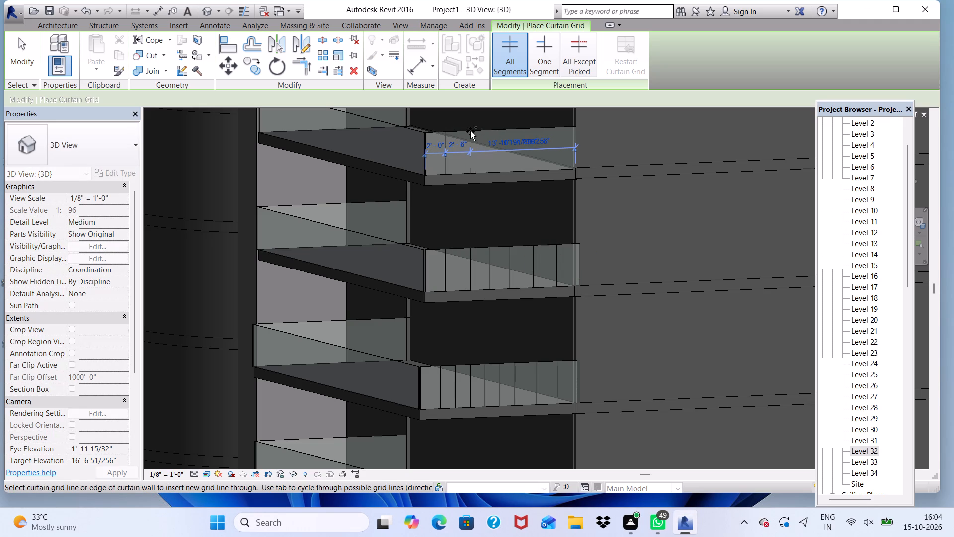
pyautogui.click(470, 131)
pyautogui.click(492, 130)
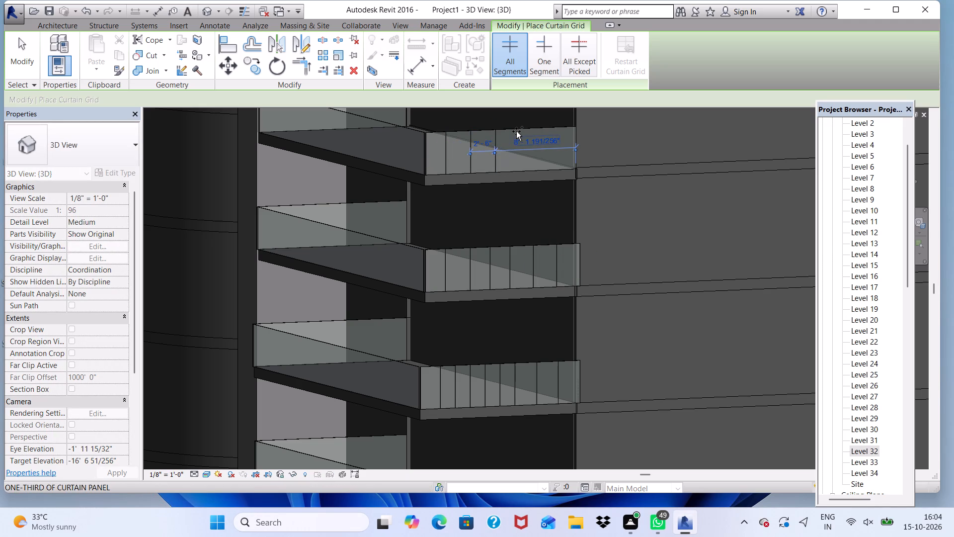
pyautogui.click(517, 131)
pyautogui.click(543, 130)
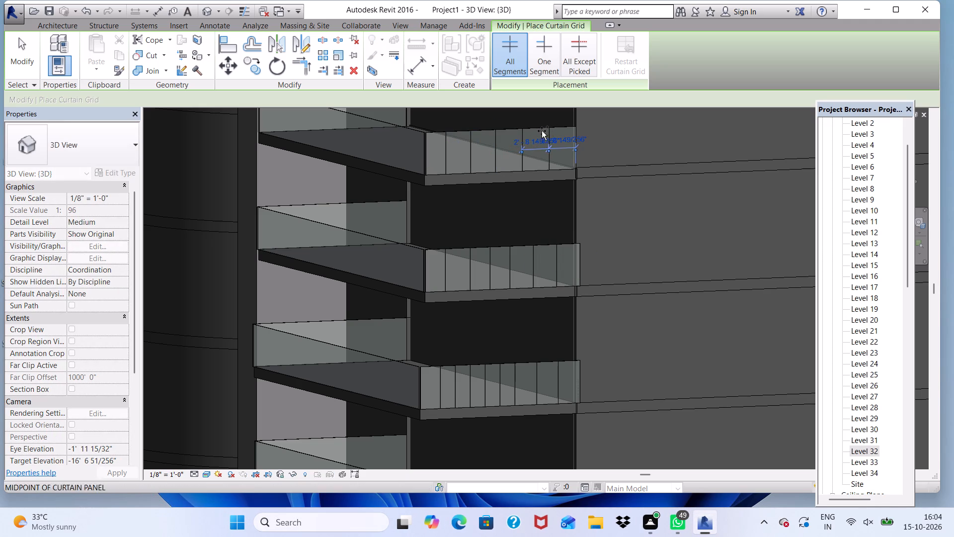
# Divide the ninth-lowest balcony's short side railing with six vertical curtain grid lines, spaced about 1'-6" to 2'-6" from the outer corner.
pyautogui.scroll(-10, 537, 175)
pyautogui.scroll(15, 523, 147)
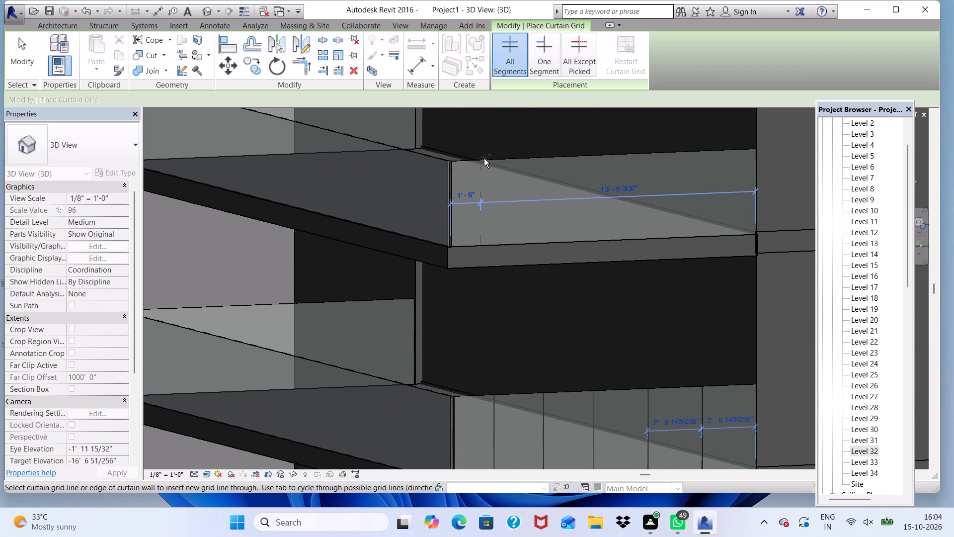
pyautogui.click(484, 161)
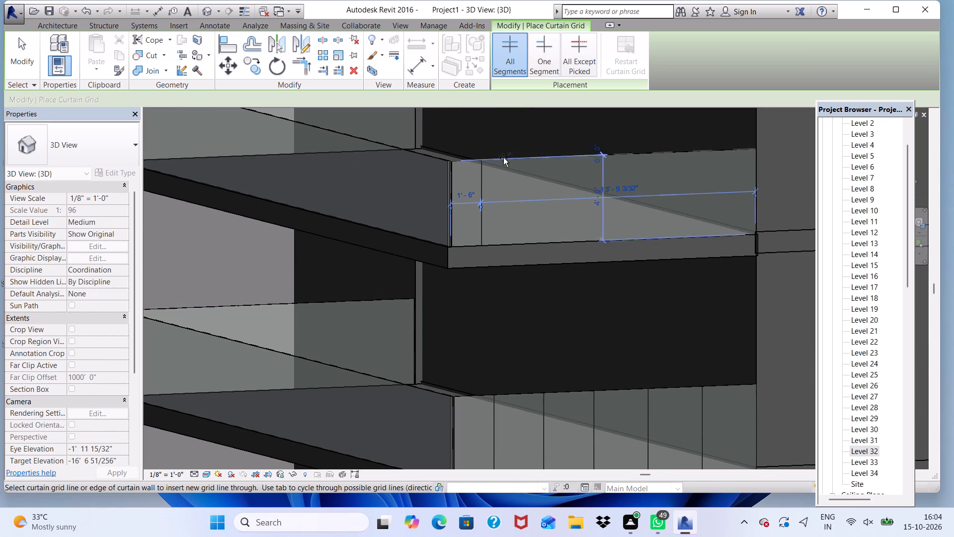
pyautogui.click(518, 158)
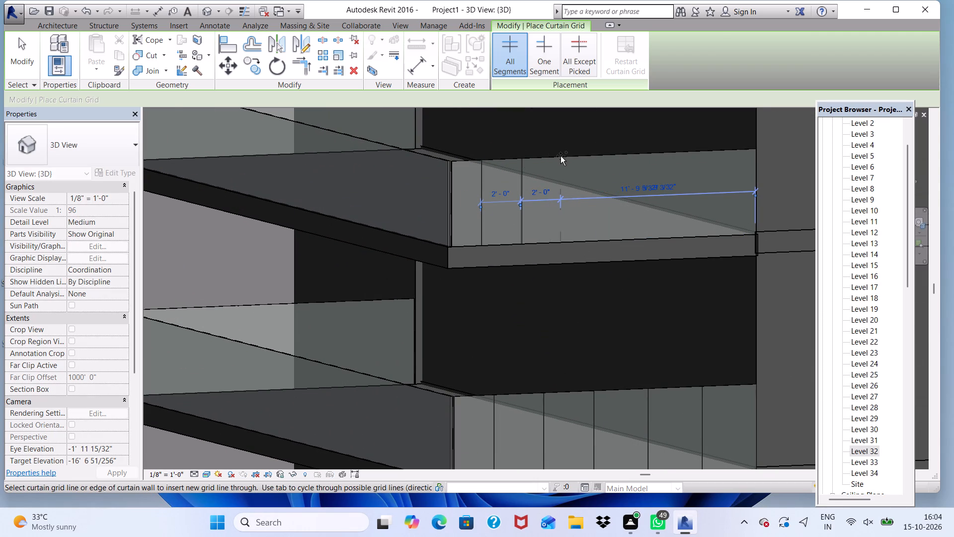
pyautogui.click(574, 156)
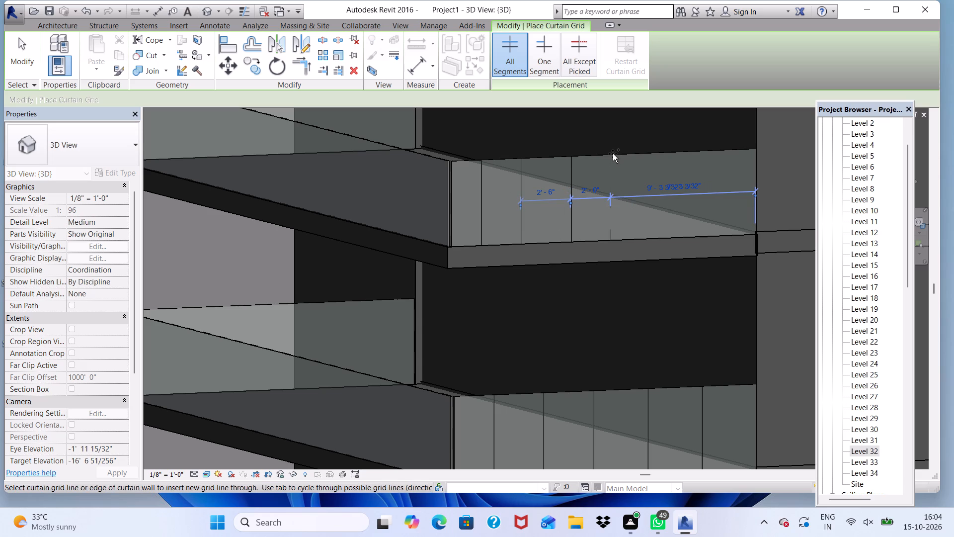
pyautogui.click(612, 154)
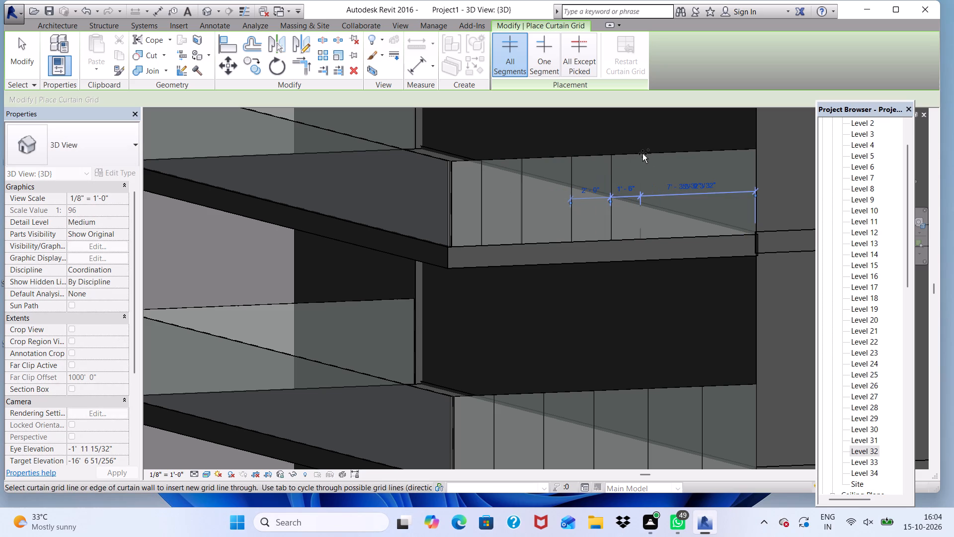
pyautogui.click(650, 153)
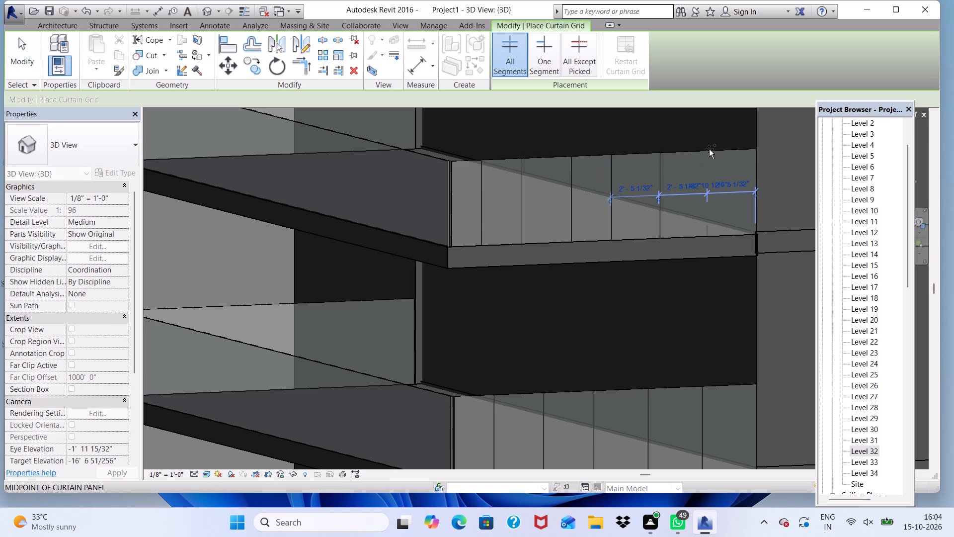
pyautogui.click(709, 153)
# Divide the tenth-lowest balcony's short side railing with seven vertical curtain grid lines, spaced about 1'-6" to 2'-2" from the outer corner.
pyautogui.scroll(-12, 612, 167)
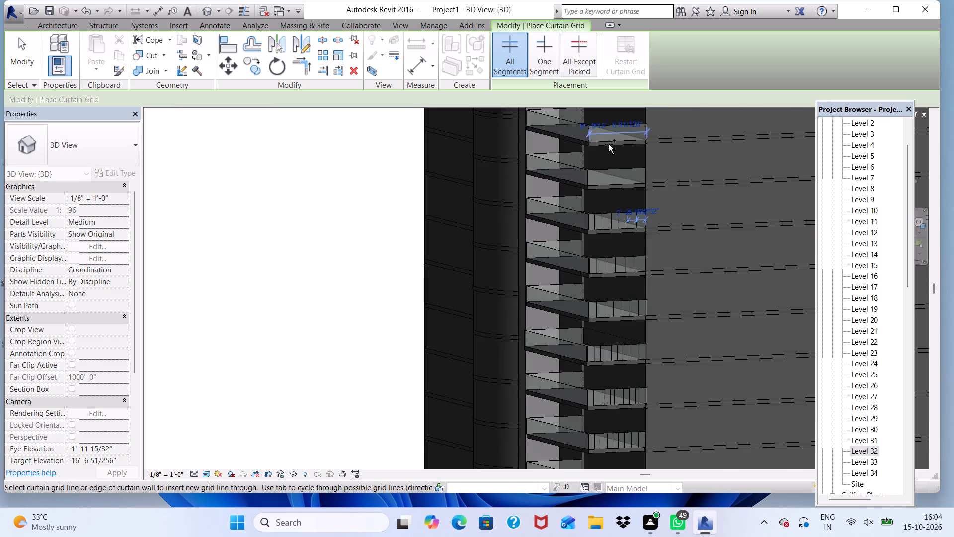
pyautogui.scroll(5, 611, 144)
pyautogui.scroll(5, 575, 202)
pyautogui.click(573, 190)
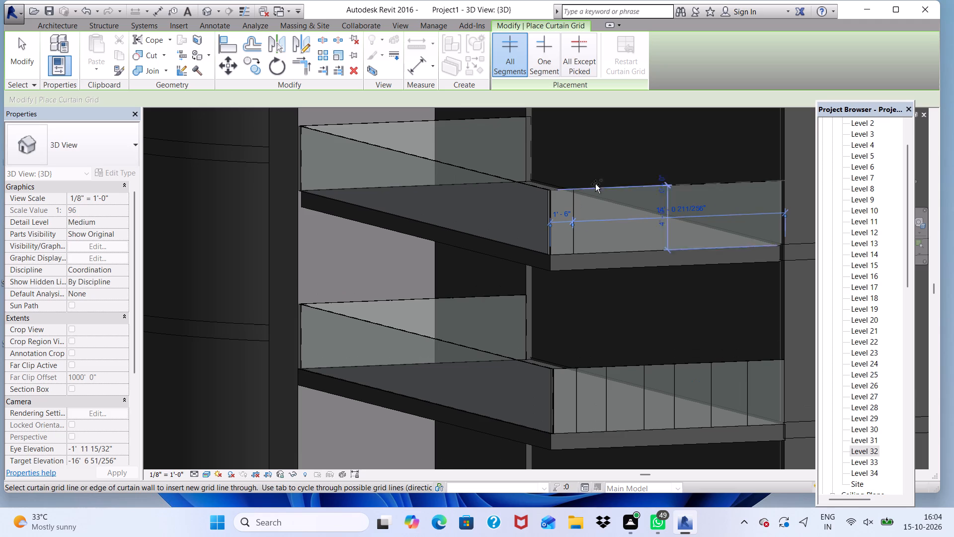
pyautogui.click(603, 184)
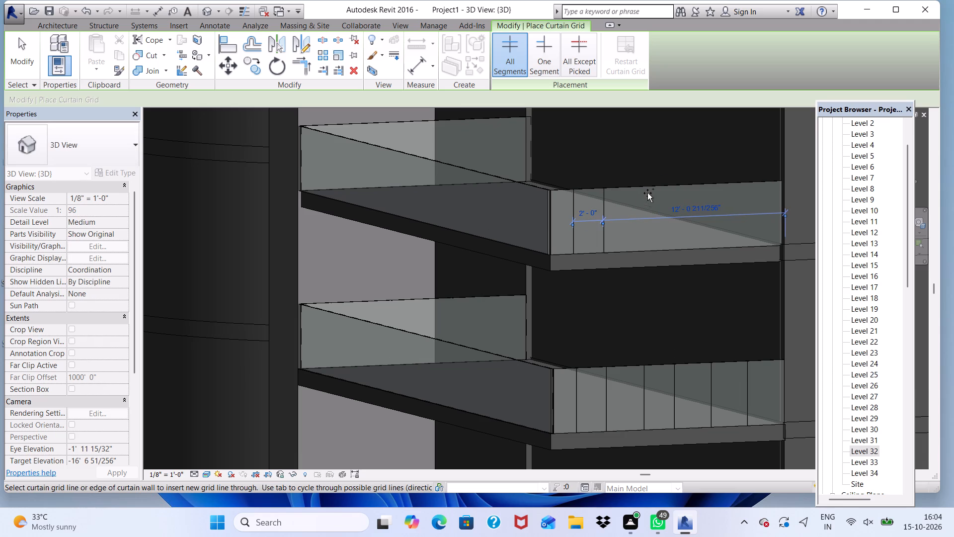
pyautogui.scroll(4, 647, 189)
pyautogui.click(624, 186)
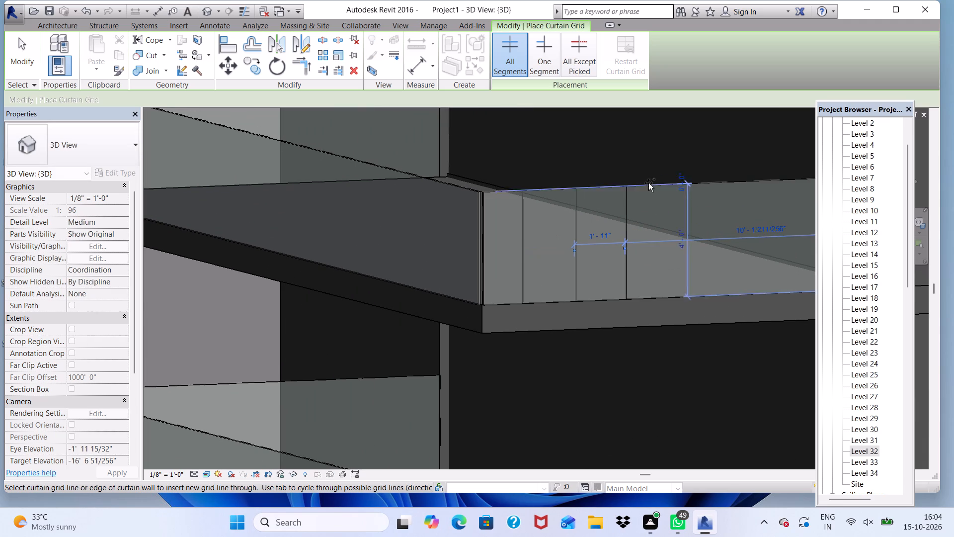
pyautogui.click(673, 182)
pyautogui.scroll(-8, 506, 194)
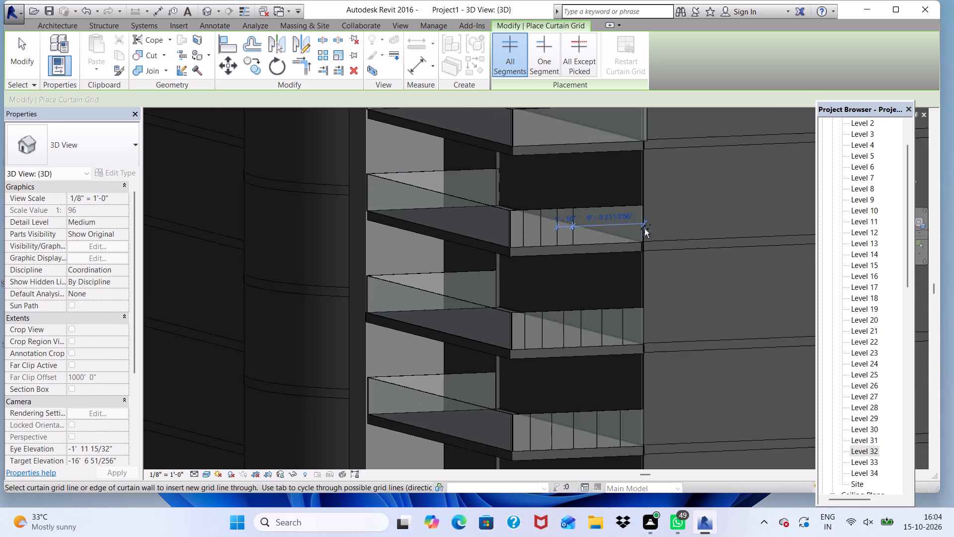
pyautogui.scroll(6, 643, 222)
pyautogui.scroll(5, 564, 196)
pyautogui.click(484, 196)
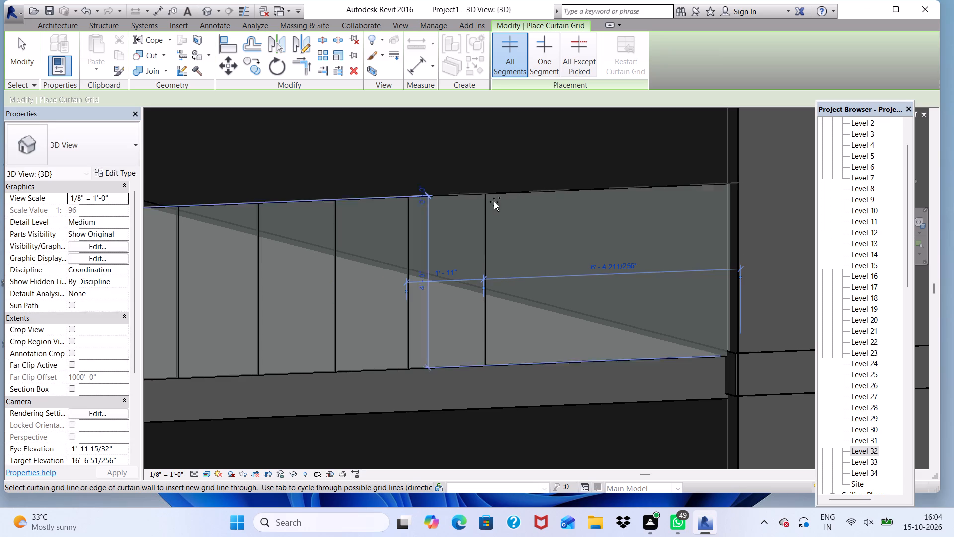
pyautogui.click(569, 190)
pyautogui.click(646, 189)
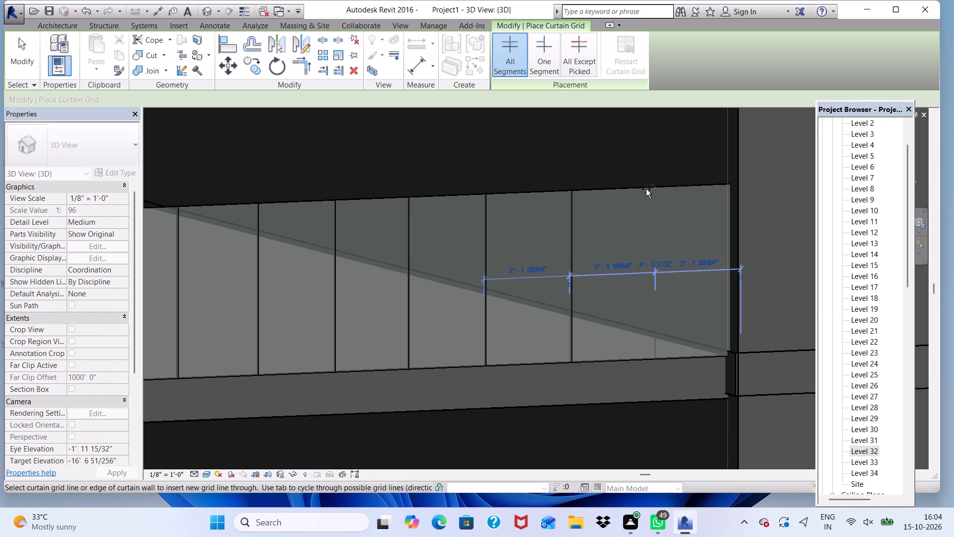
# Place four vertical curtain grid lines on the topmost balcony's short side railing, about 2', 2'-6", 2'-6" and 4'-6" apart from the outer corner.
pyautogui.scroll(-13, 628, 184)
pyautogui.scroll(-12, 622, 217)
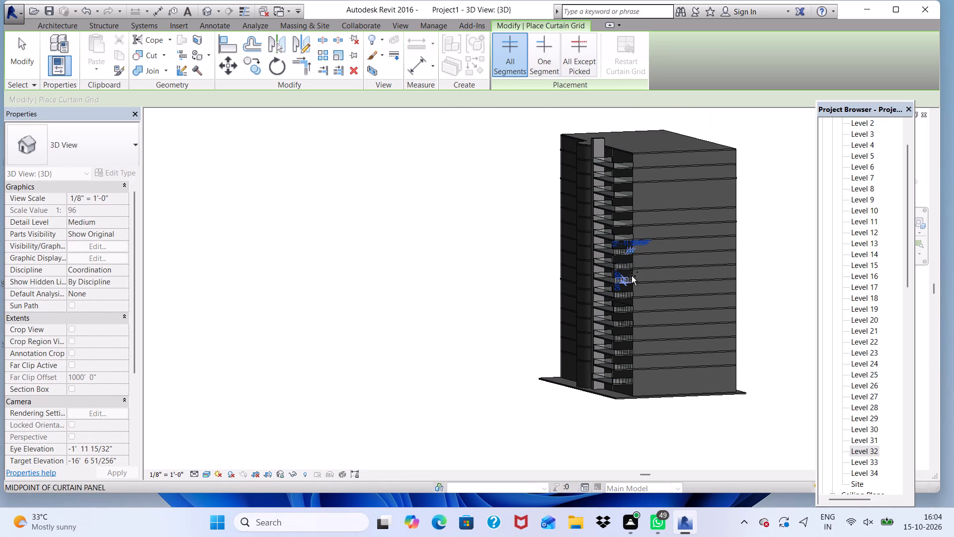
pyautogui.scroll(15, 613, 160)
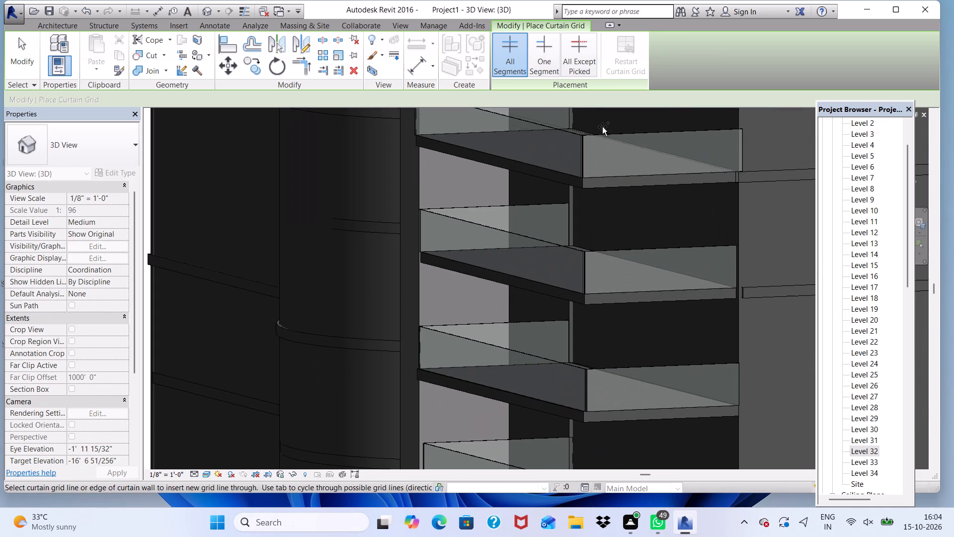
pyautogui.click(602, 137)
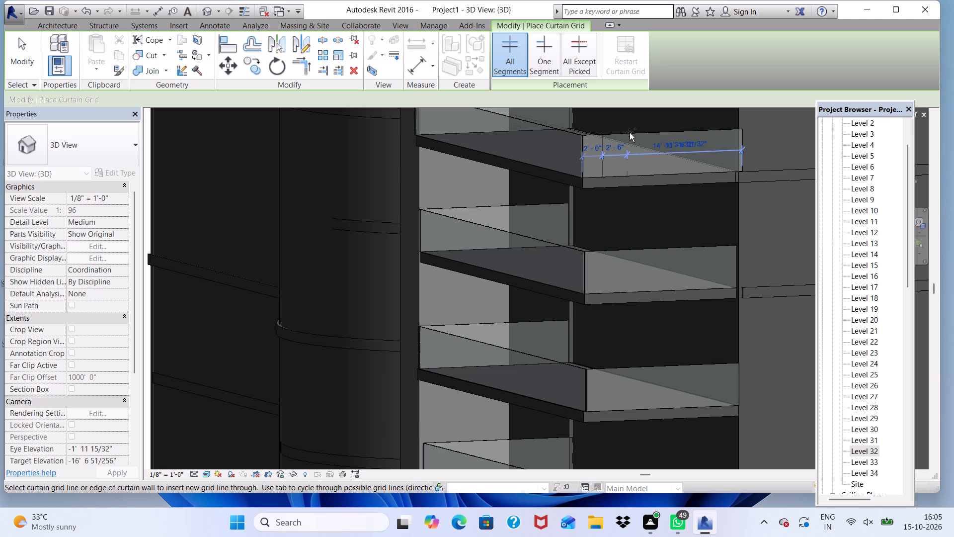
pyautogui.click(630, 133)
pyautogui.click(653, 133)
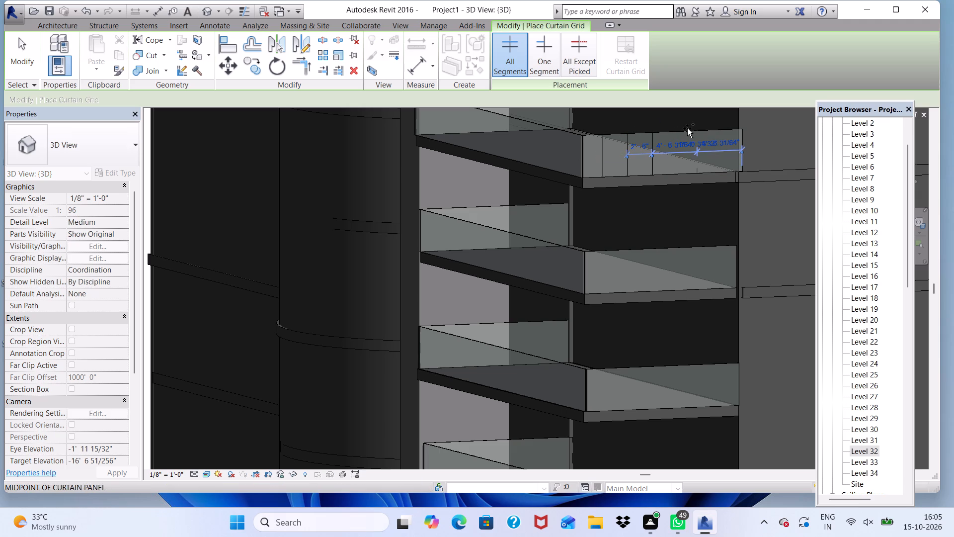
pyautogui.click(690, 131)
# Examine the balcony railings from the front and from above, comparing the divided short sides with the undivided ones up to the topmost balcony.
pyautogui.scroll(-3, 690, 133)
pyautogui.scroll(-9, 665, 179)
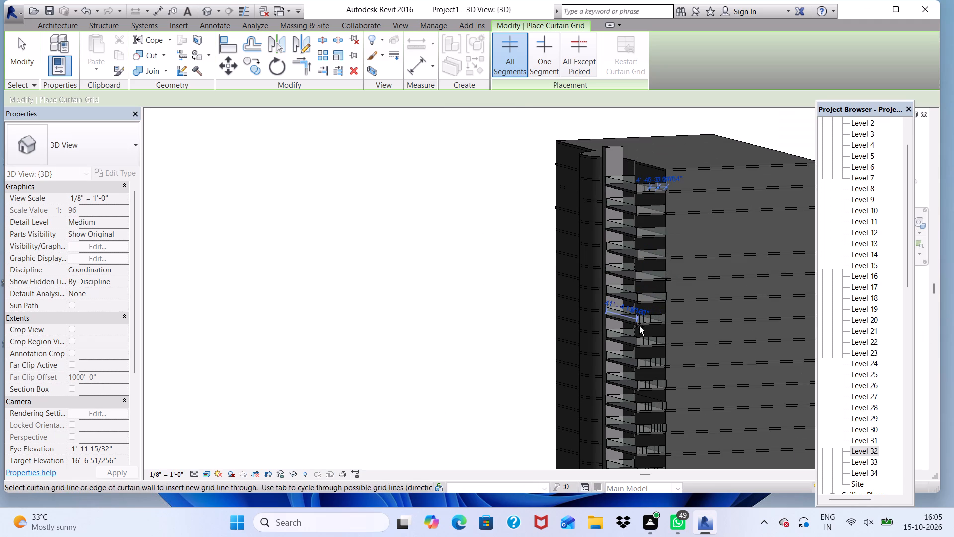
pyautogui.moveTo(624, 362); pyautogui.dragTo(772, 362, button='middle')
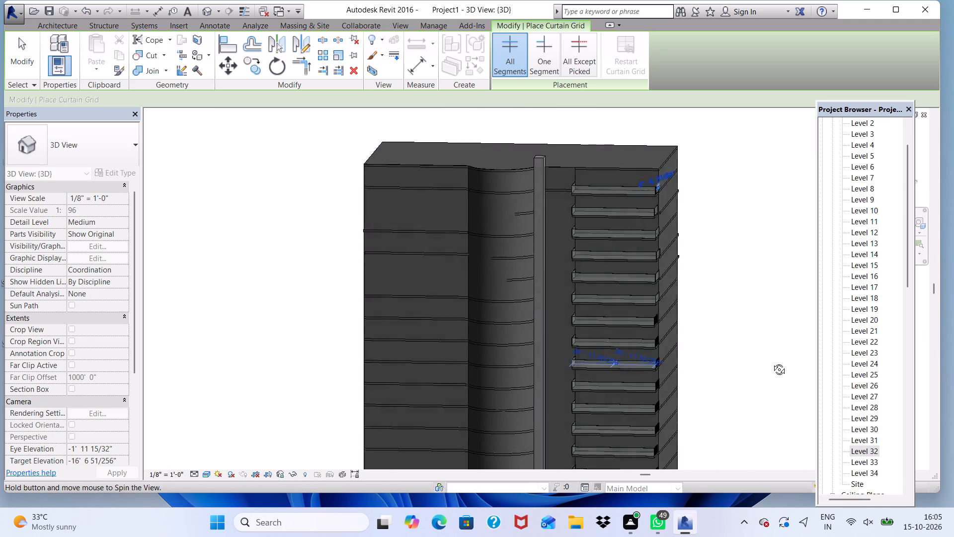
pyautogui.moveTo(772, 362); pyautogui.dragTo(761, 352, button='middle')
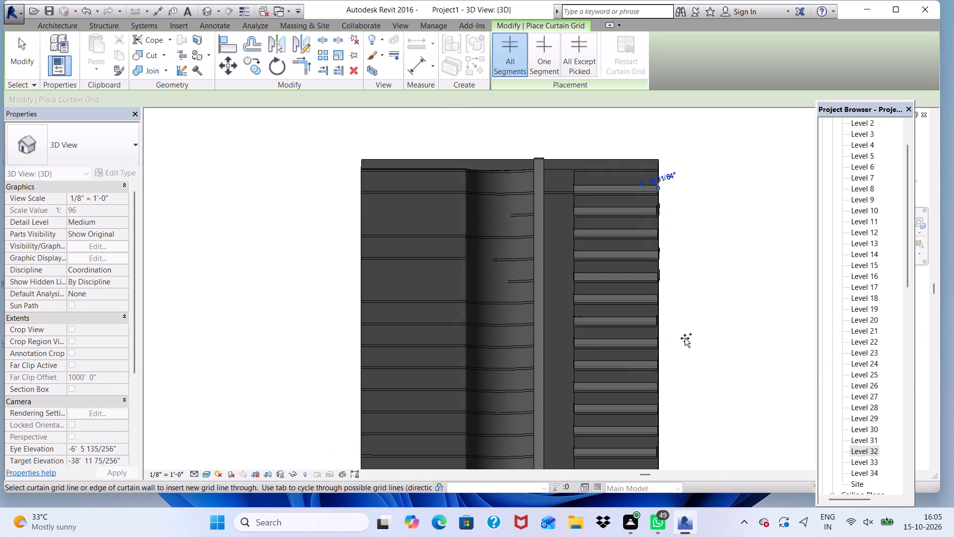
pyautogui.keyDown('shift'); pyautogui.scroll(5, 677, 337); pyautogui.keyUp('shift')
pyautogui.keyDown('shift'); pyautogui.moveTo(657, 331); pyautogui.dragTo(522, 480, button='middle'); pyautogui.keyUp('shift')
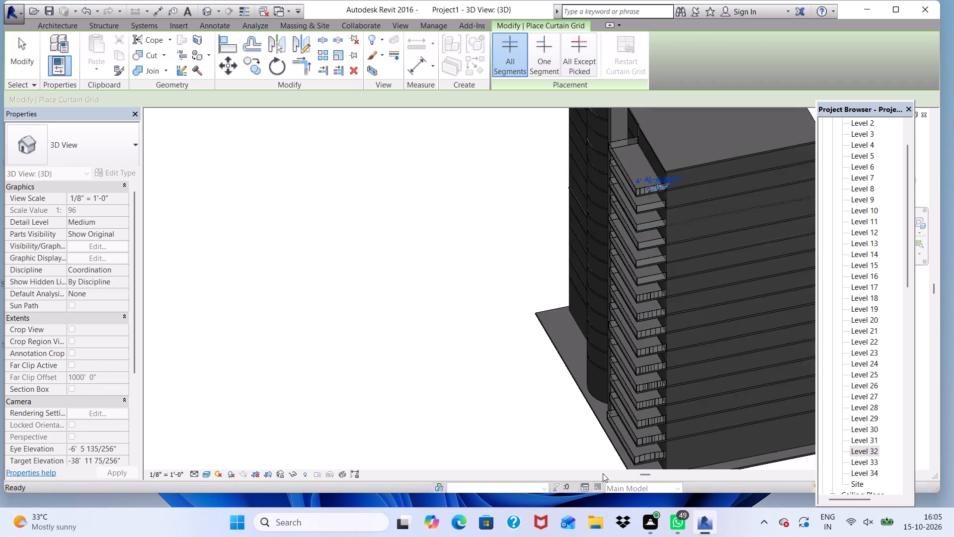
pyautogui.scroll(6, 641, 269)
pyautogui.scroll(8, 675, 313)
pyautogui.scroll(-2, 655, 255)
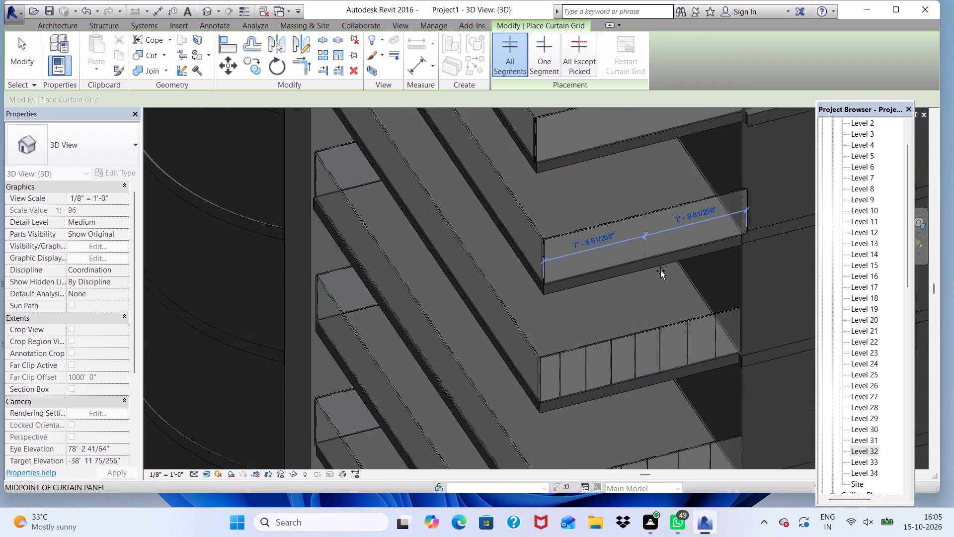
pyautogui.scroll(-8, 660, 270)
pyautogui.scroll(4, 671, 392)
pyautogui.scroll(-8, 670, 391)
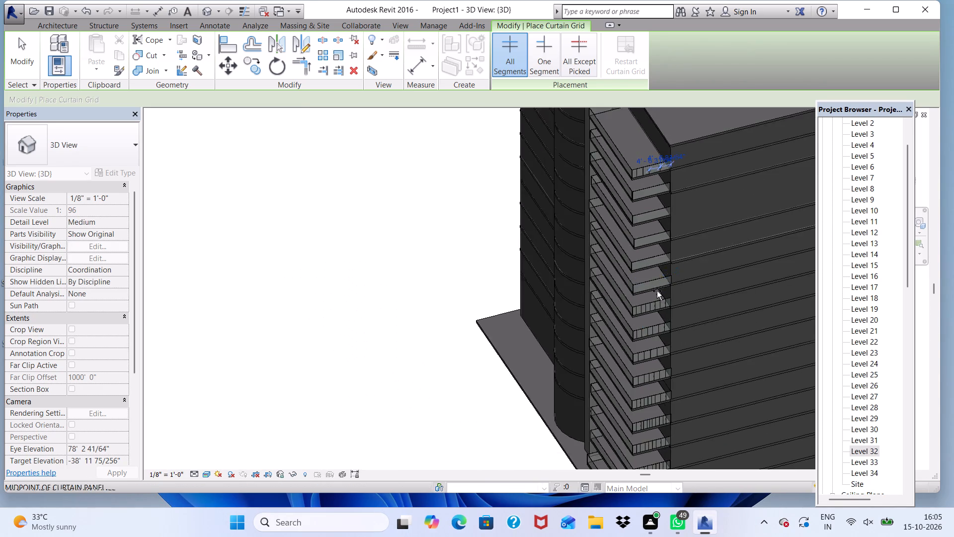
pyautogui.scroll(-2, 657, 291)
pyautogui.scroll(18, 649, 214)
pyautogui.scroll(-1, 677, 252)
pyautogui.scroll(2, 699, 283)
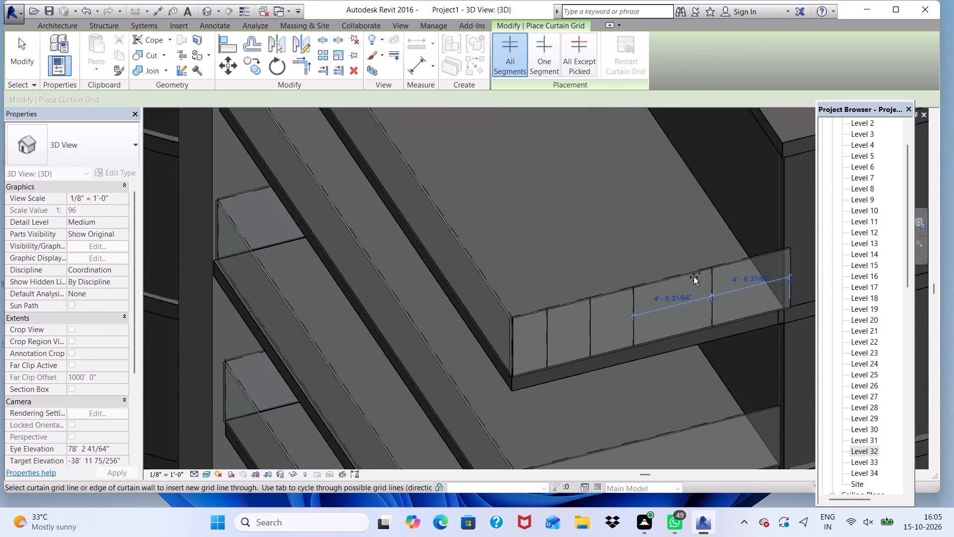
# Add two vertical curtain grid lines to the topmost balcony's short side railing, splitting its two wide panels nearest the building into about 2' to 2'-6" widths.
pyautogui.scroll(6, 694, 277)
pyautogui.click(681, 269)
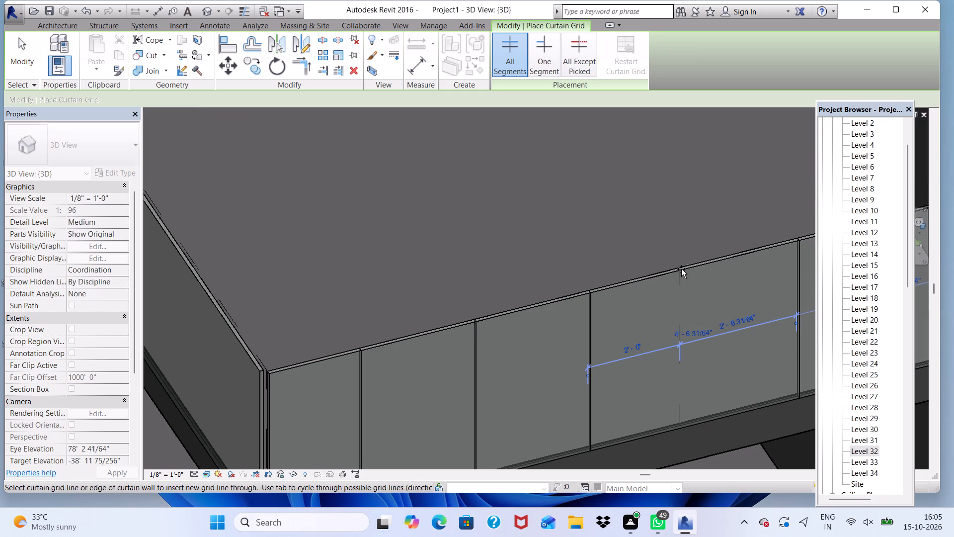
pyautogui.scroll(-6, 563, 289)
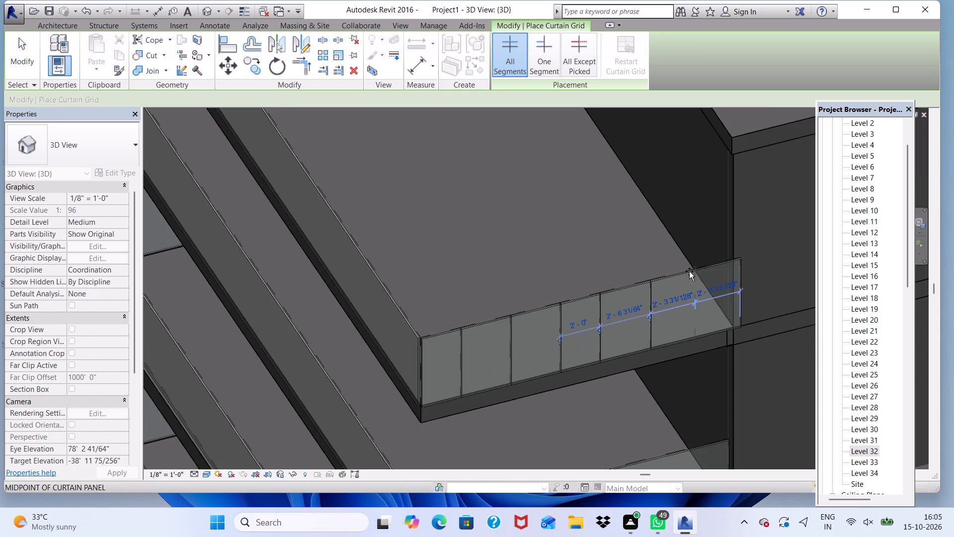
pyautogui.click(689, 271)
# Divide the second-highest balcony's short side railing with five vertical curtain grid lines, spaced about 2' to 2'-9" from the outer corner.
pyautogui.scroll(-6, 690, 272)
pyautogui.scroll(-6, 723, 239)
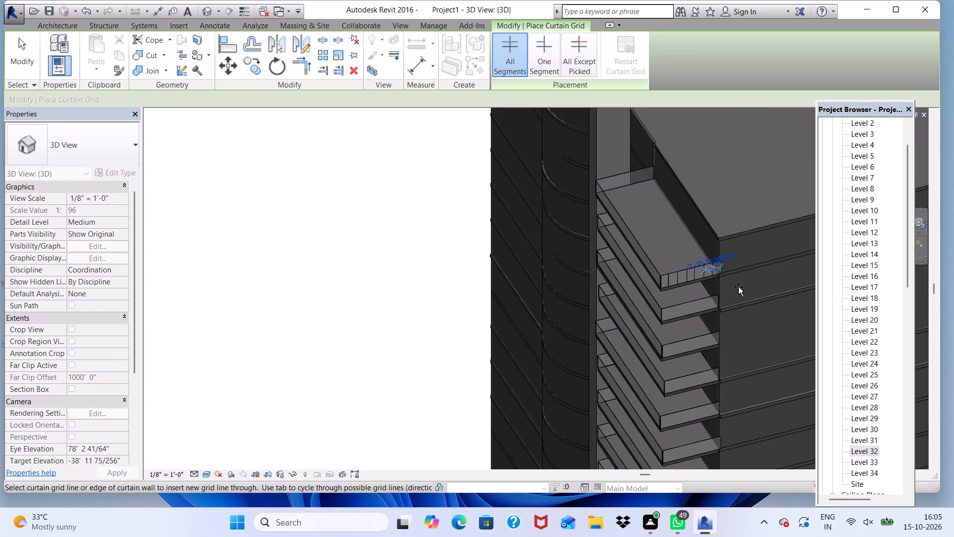
pyautogui.scroll(5, 711, 378)
pyautogui.scroll(2, 643, 247)
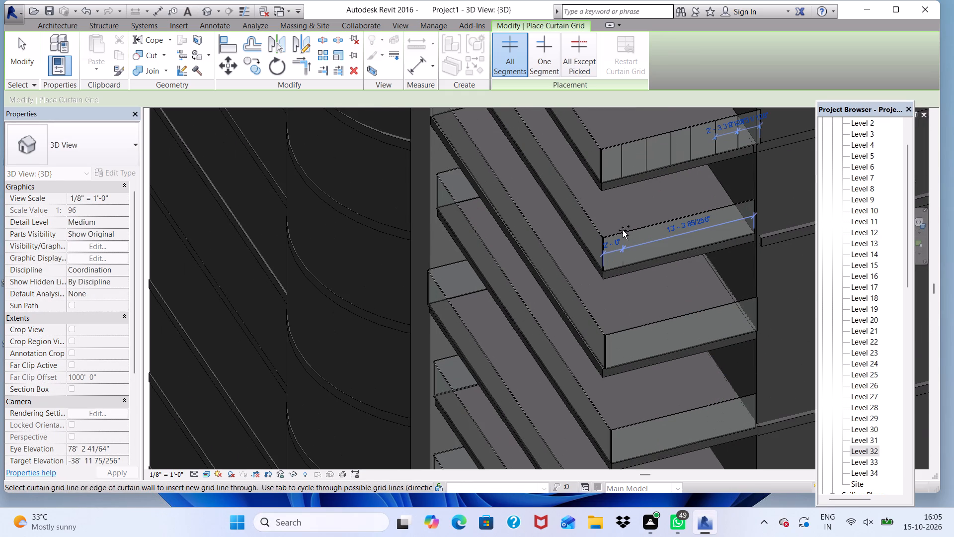
pyautogui.click(628, 233)
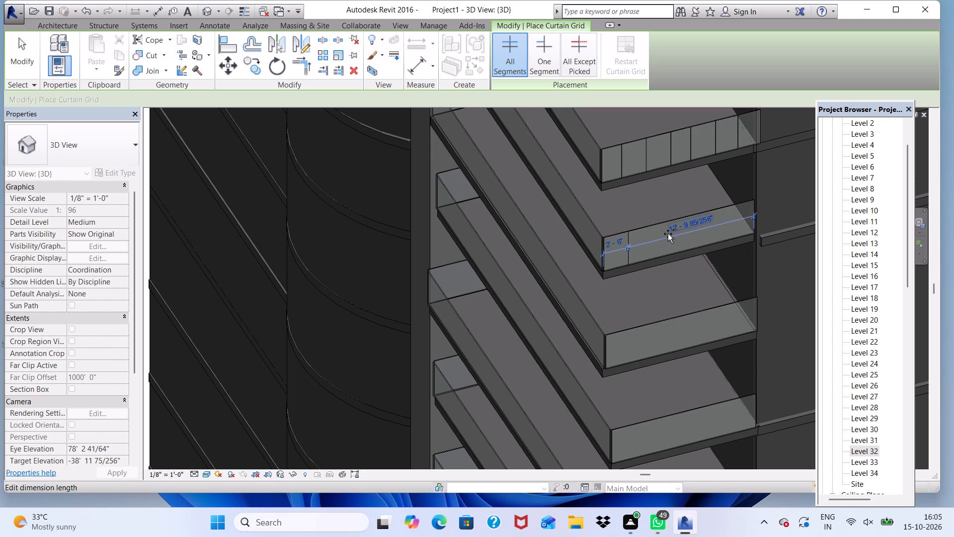
pyautogui.scroll(2, 662, 226)
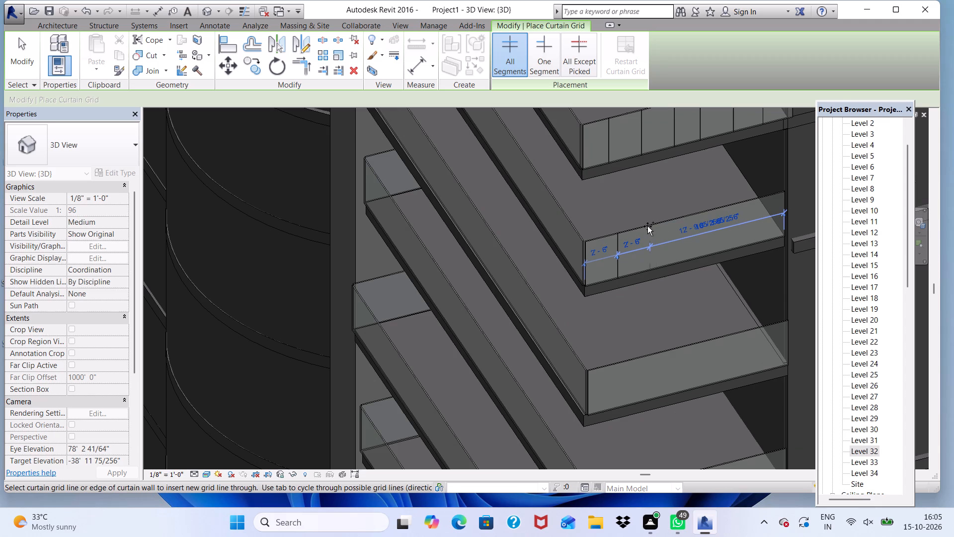
pyautogui.click(648, 226)
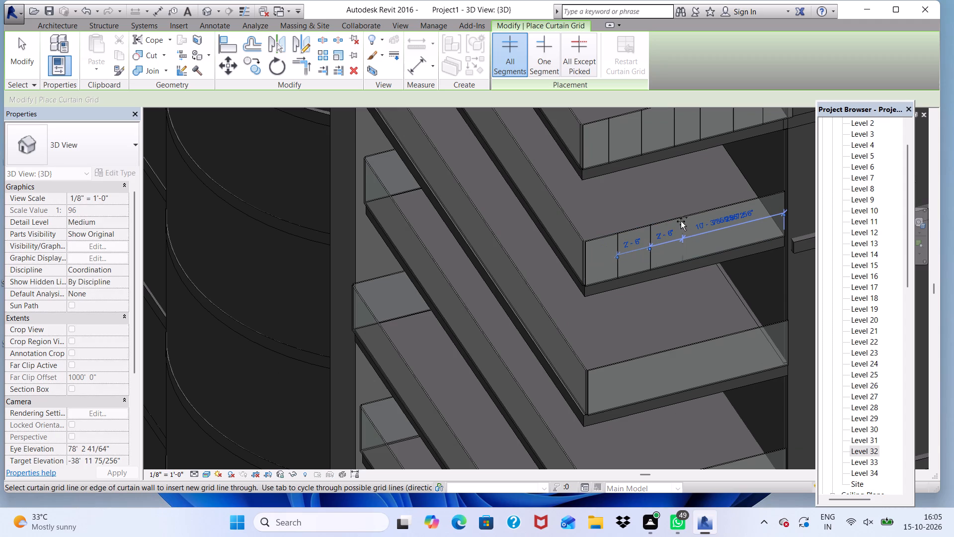
pyautogui.click(677, 219)
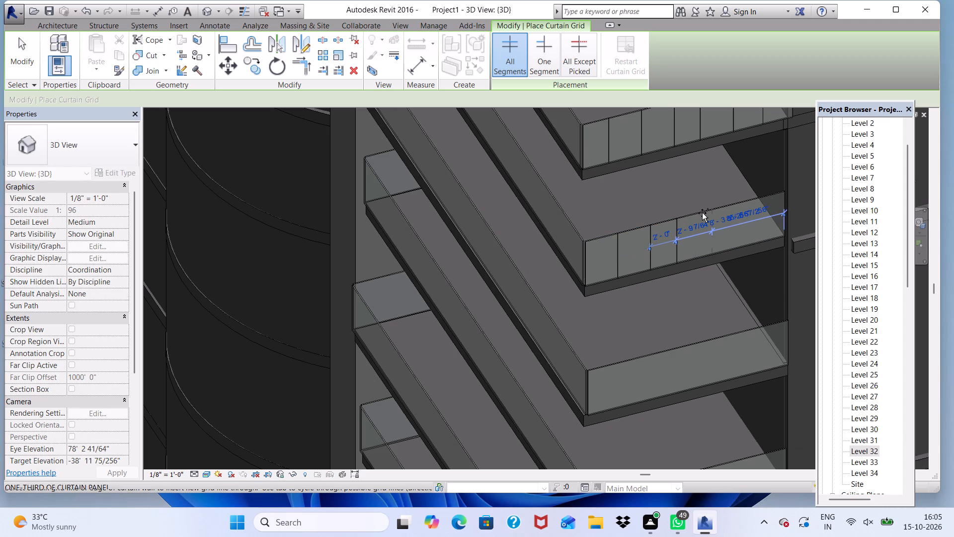
pyautogui.click(702, 213)
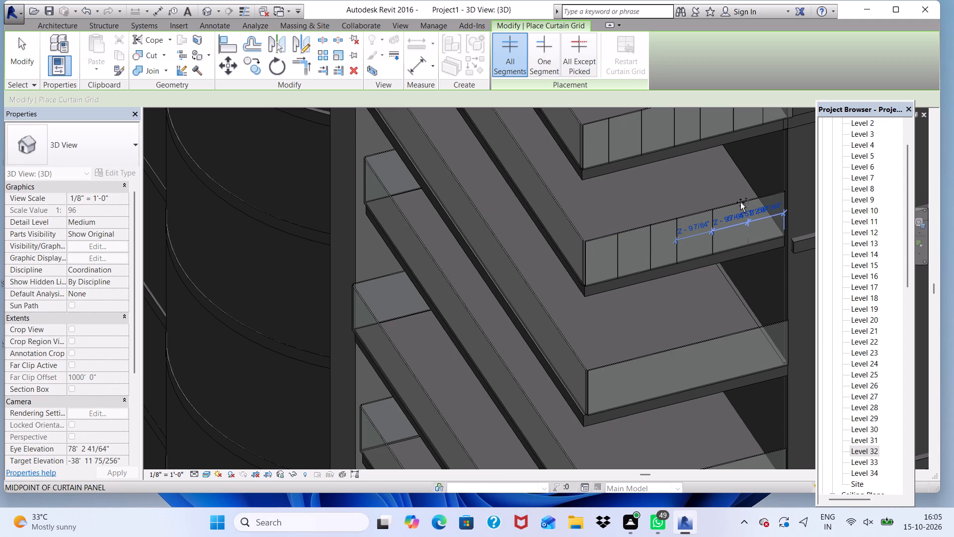
pyautogui.click(743, 200)
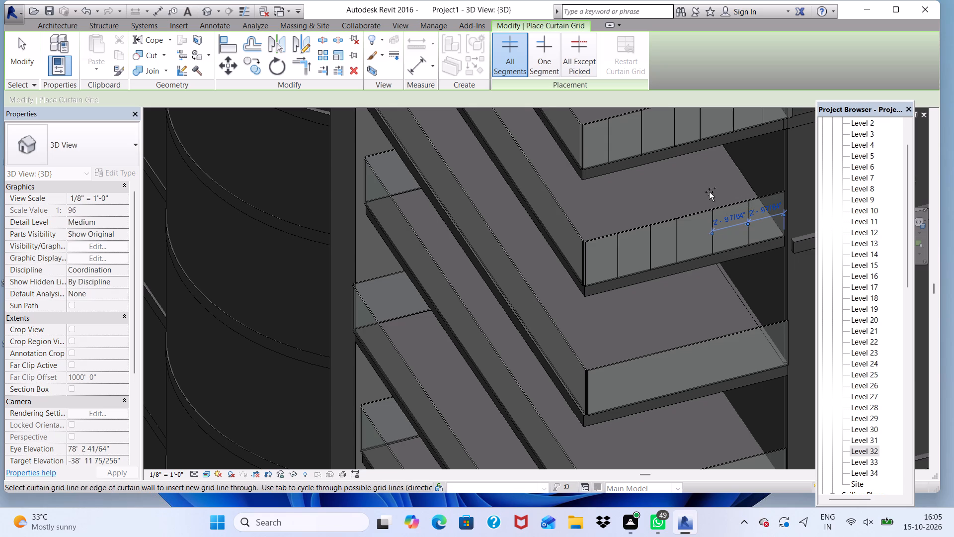
# Divide the third-highest balcony's short side railing with seven vertical curtain grid lines, spaced about 1'-4" to 2'-4" from the outer corner.
pyautogui.scroll(-7, 709, 201)
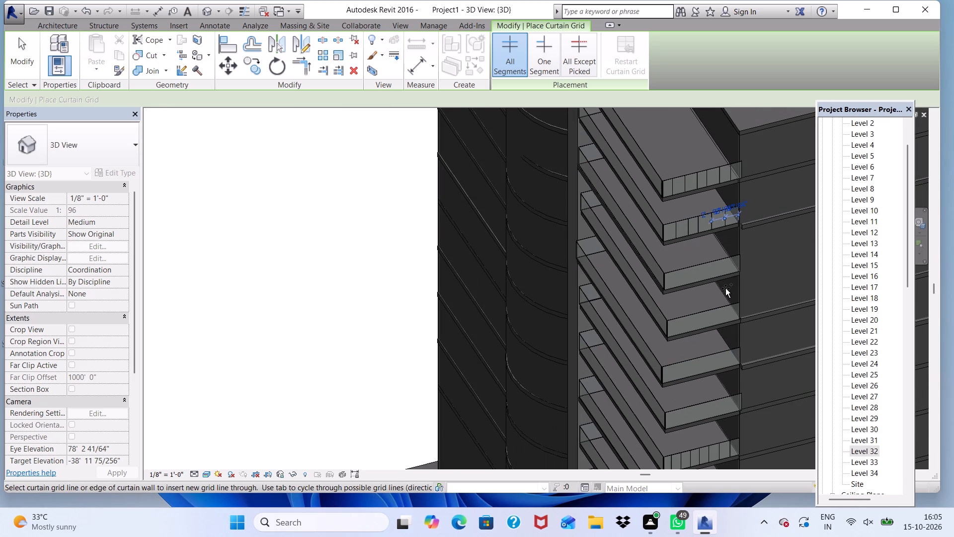
pyautogui.scroll(5, 682, 302)
pyautogui.scroll(5, 676, 243)
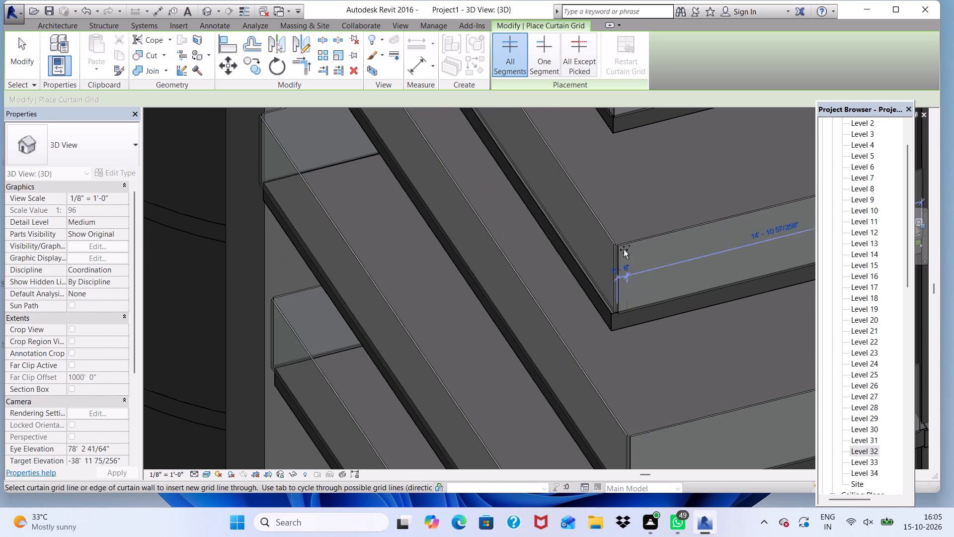
pyautogui.click(657, 235)
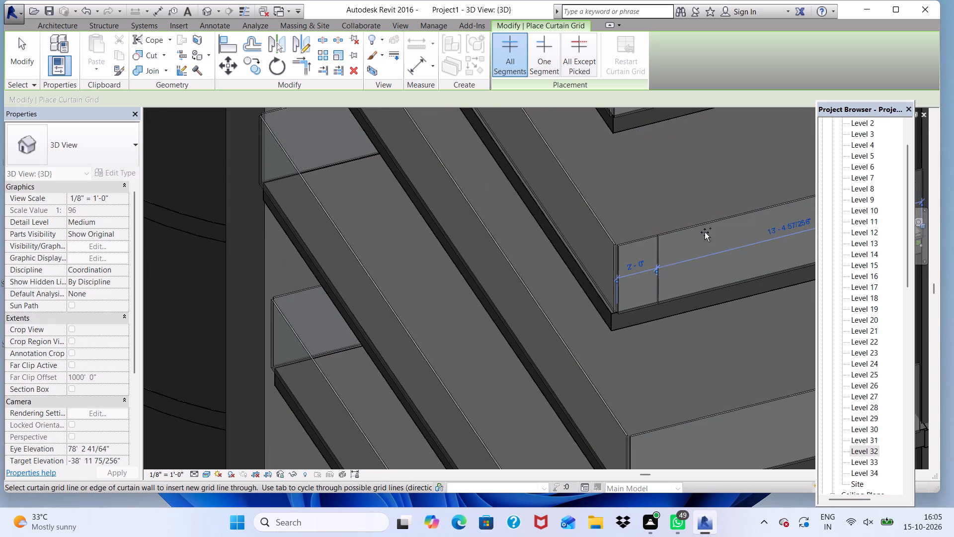
pyautogui.scroll(4, 708, 227)
pyautogui.click(701, 222)
pyautogui.scroll(-5, 701, 222)
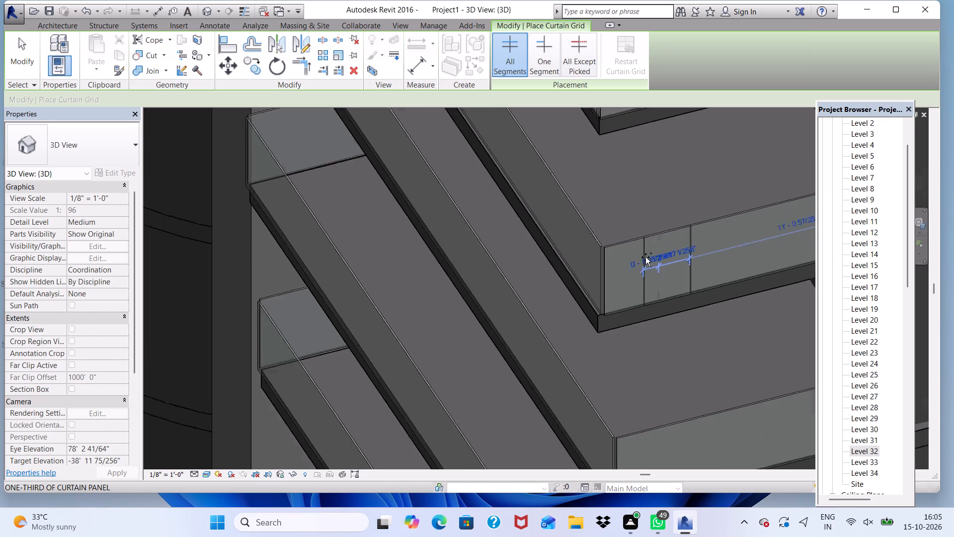
pyautogui.scroll(6, 722, 230)
pyautogui.click(717, 209)
pyautogui.scroll(-5, 622, 224)
pyautogui.scroll(5, 712, 219)
pyautogui.click(701, 202)
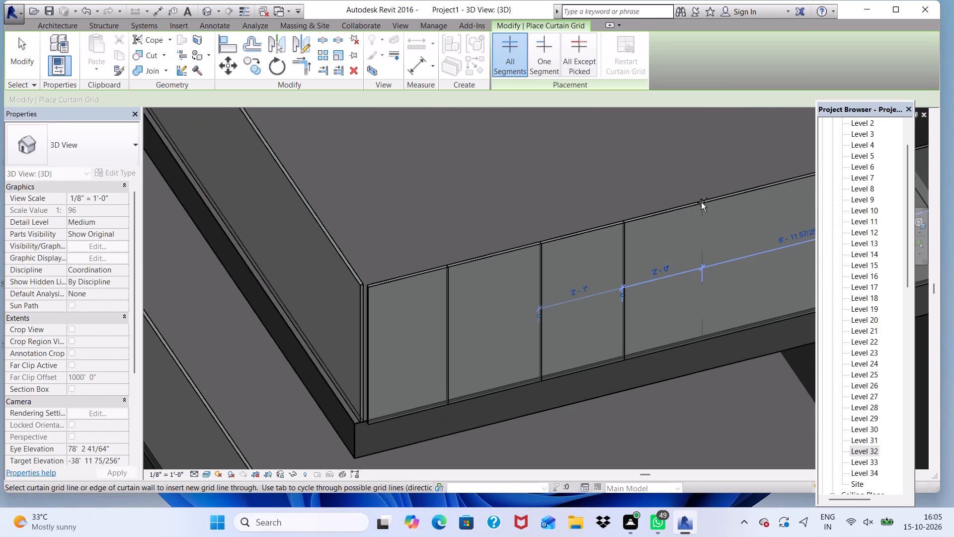
pyautogui.scroll(-5, 589, 245)
pyautogui.scroll(-4, 531, 262)
pyautogui.scroll(10, 664, 240)
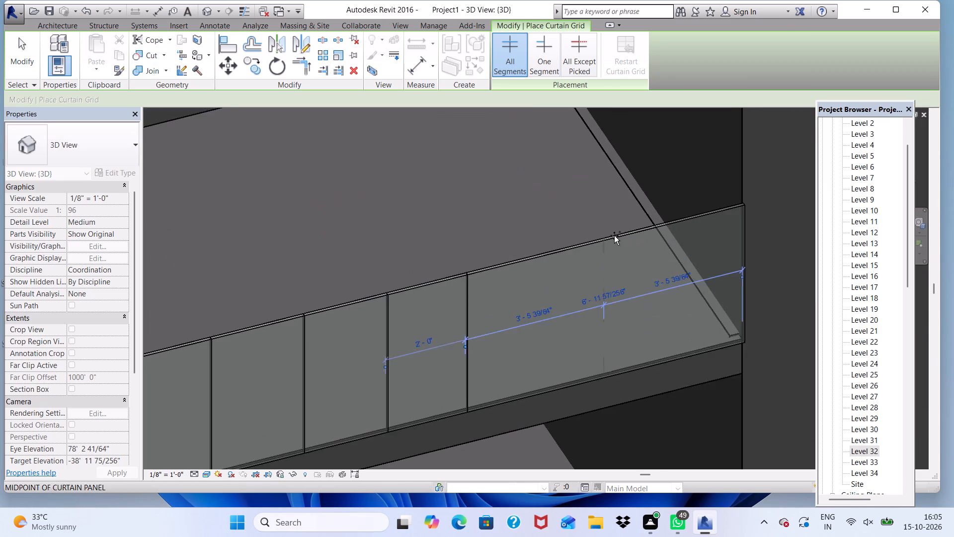
pyautogui.click(528, 261)
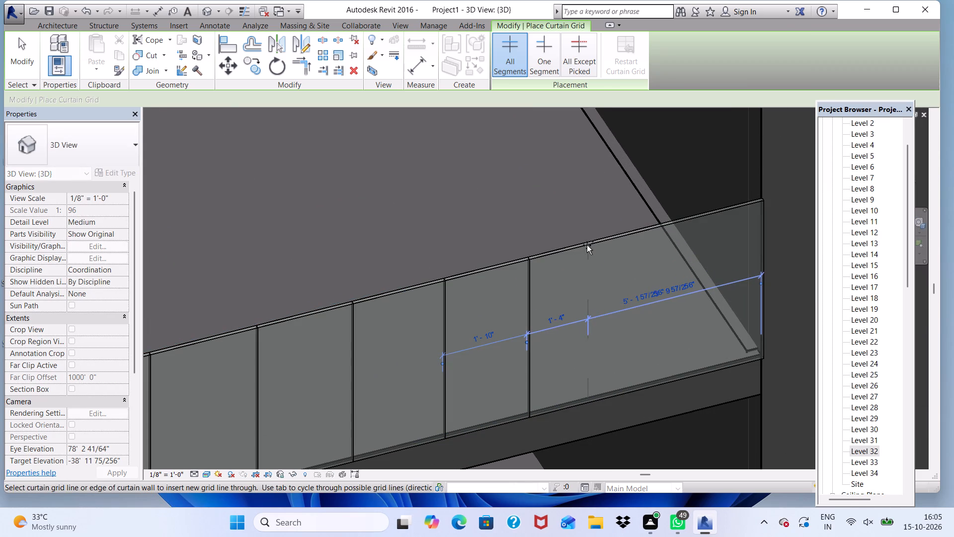
pyautogui.click(587, 245)
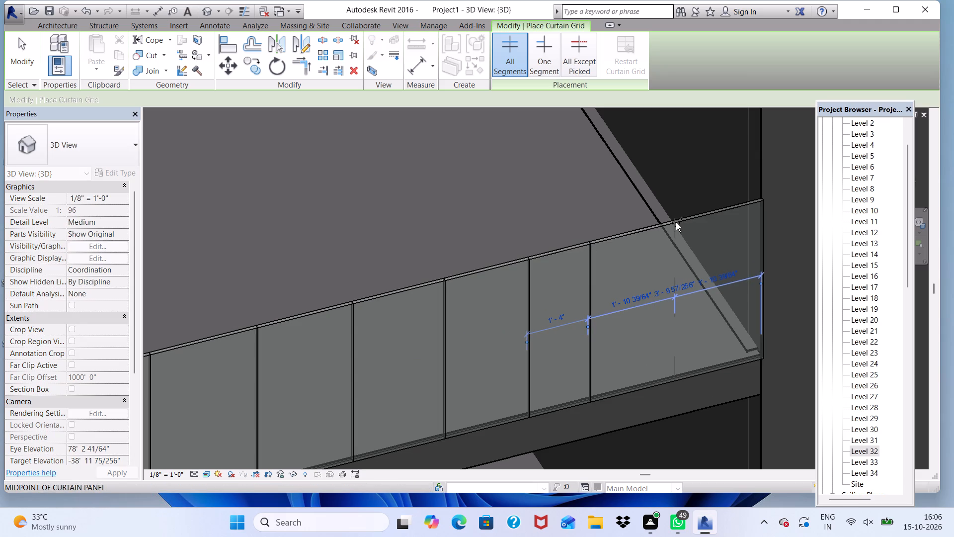
pyautogui.click(676, 223)
# Divide the fourth-highest balcony's short side railing with six vertical curtain grid lines, spaced about 2' to 2'-3" from the outer corner.
pyautogui.scroll(-5, 678, 240)
pyautogui.scroll(-11, 546, 214)
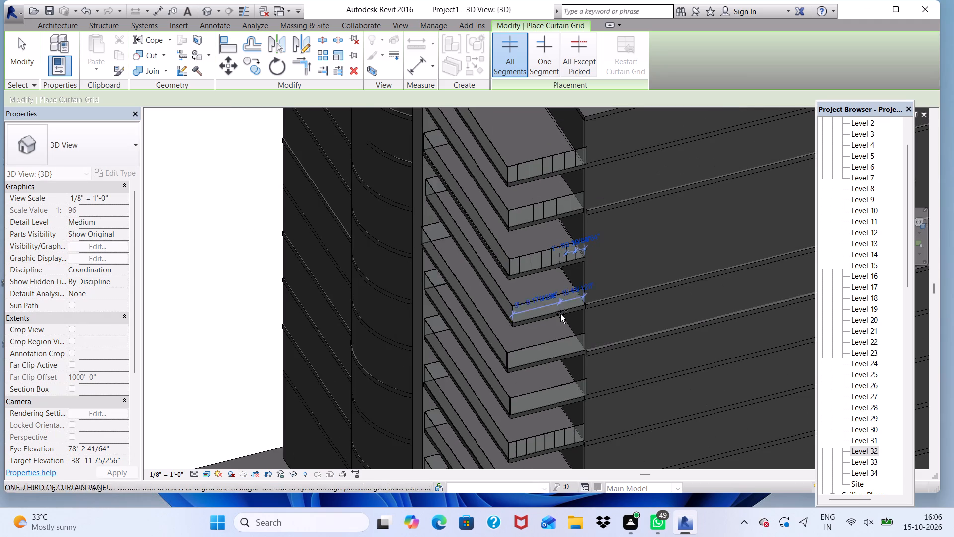
pyautogui.scroll(-2, 566, 342)
pyautogui.scroll(12, 532, 306)
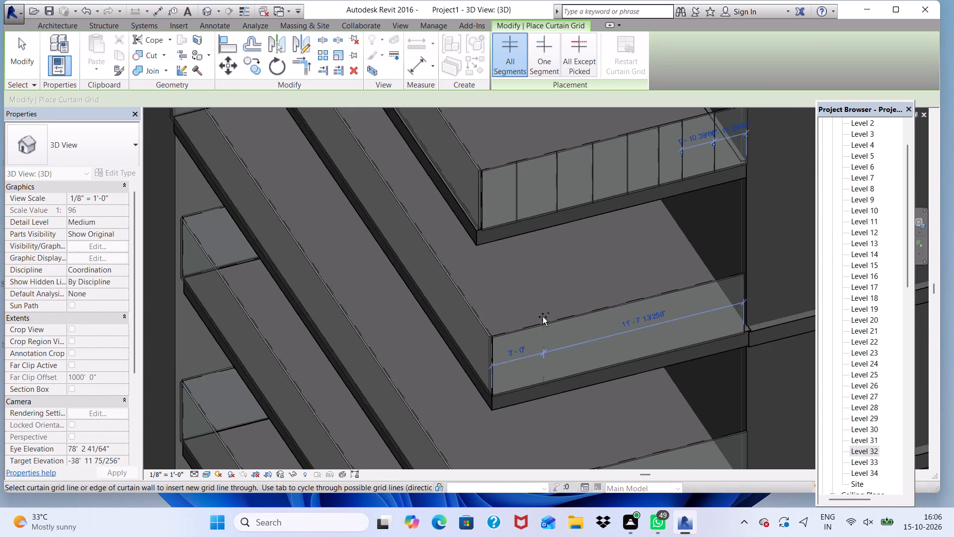
pyautogui.scroll(5, 526, 334)
pyautogui.click(534, 341)
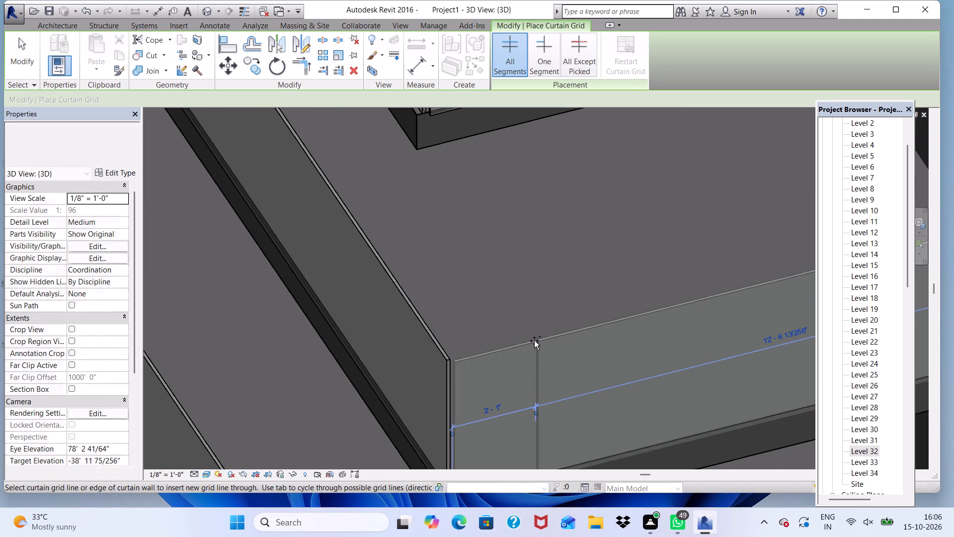
pyautogui.click(626, 318)
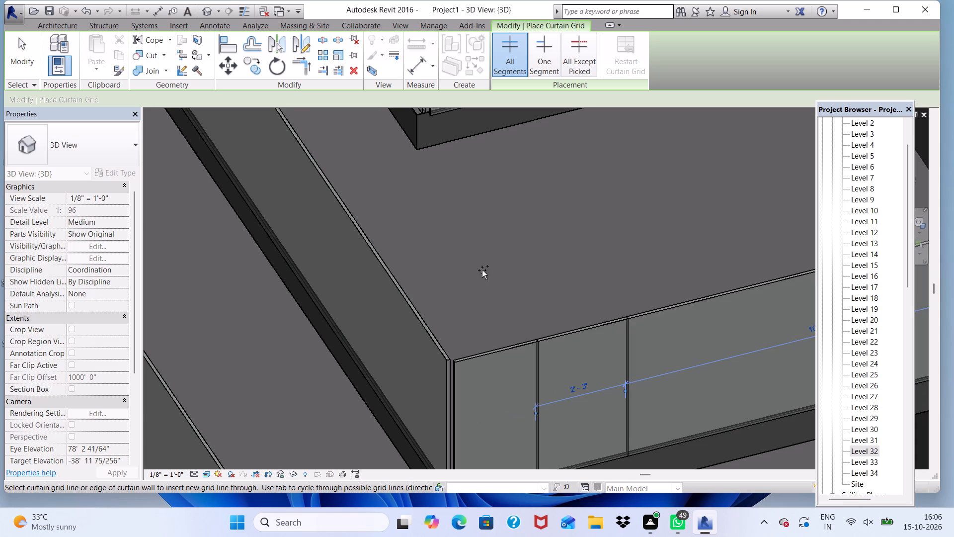
pyautogui.scroll(-4, 464, 272)
pyautogui.scroll(5, 621, 290)
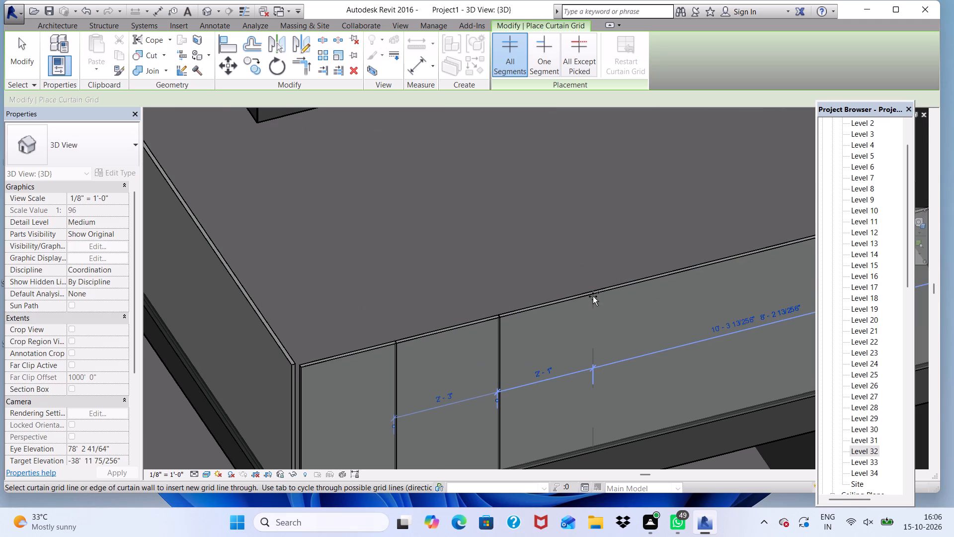
pyautogui.click(593, 296)
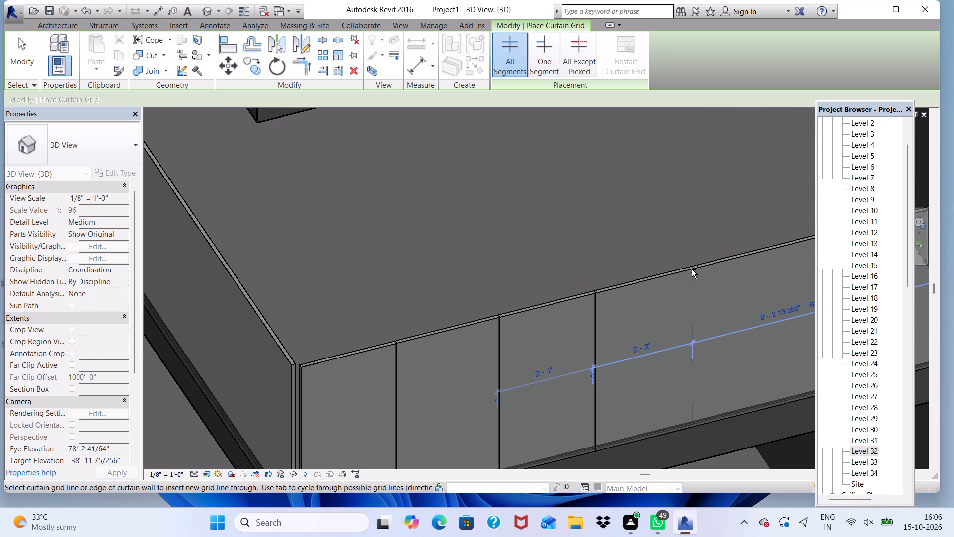
pyautogui.click(692, 269)
pyautogui.scroll(-5, 463, 288)
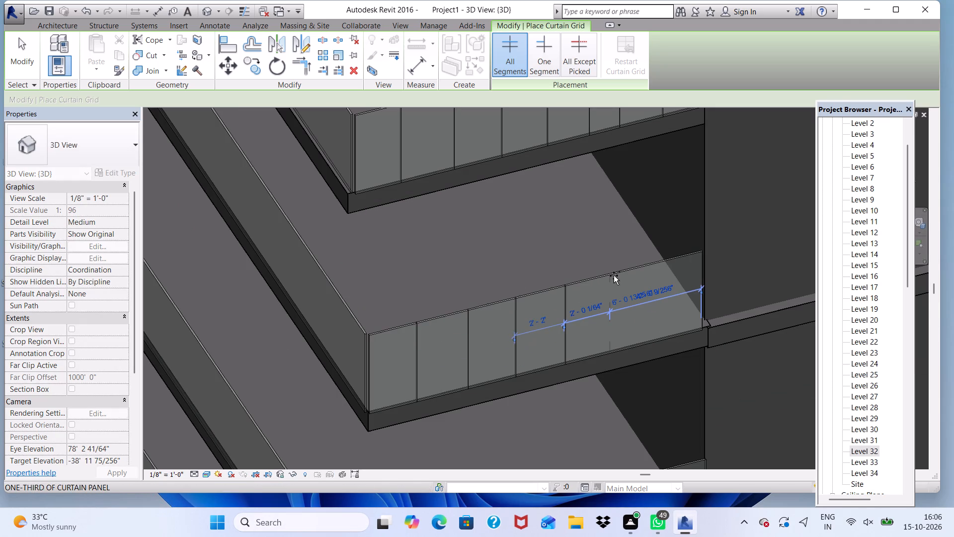
pyautogui.click(614, 275)
pyautogui.click(651, 265)
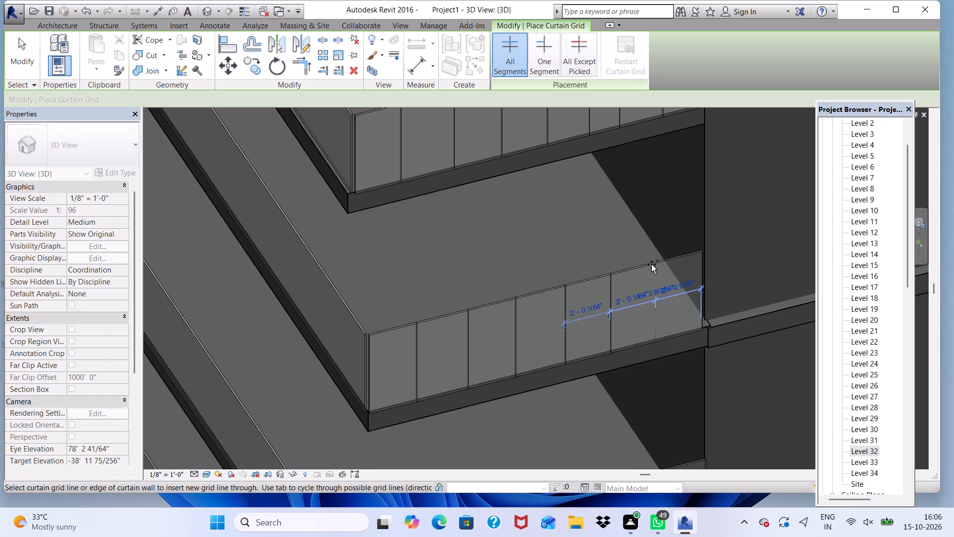
# Divide the fifth-highest balcony's short side railing with seven vertical curtain grid lines, spaced about 1'-8" to 2'-5" from the outer corner.
pyautogui.scroll(-12, 525, 235)
pyautogui.scroll(15, 493, 278)
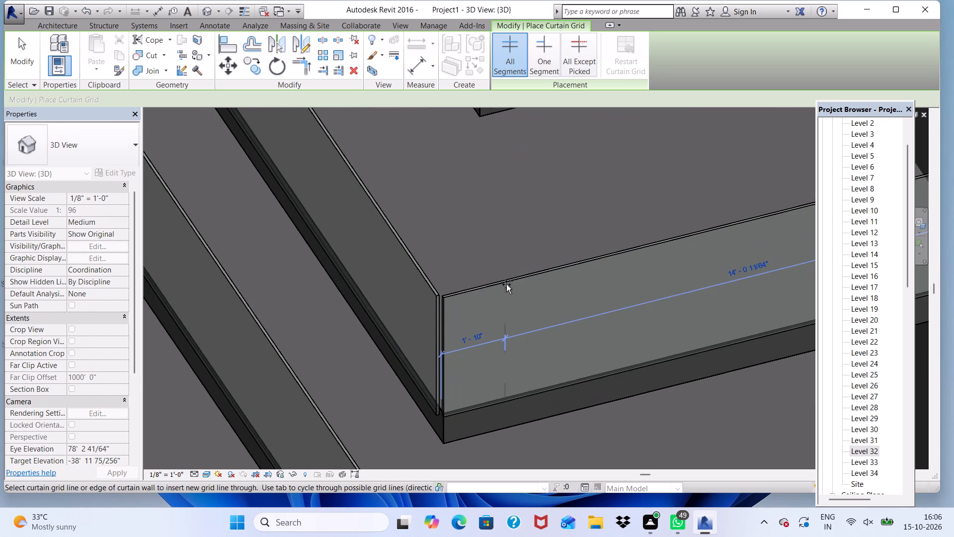
pyautogui.click(510, 279)
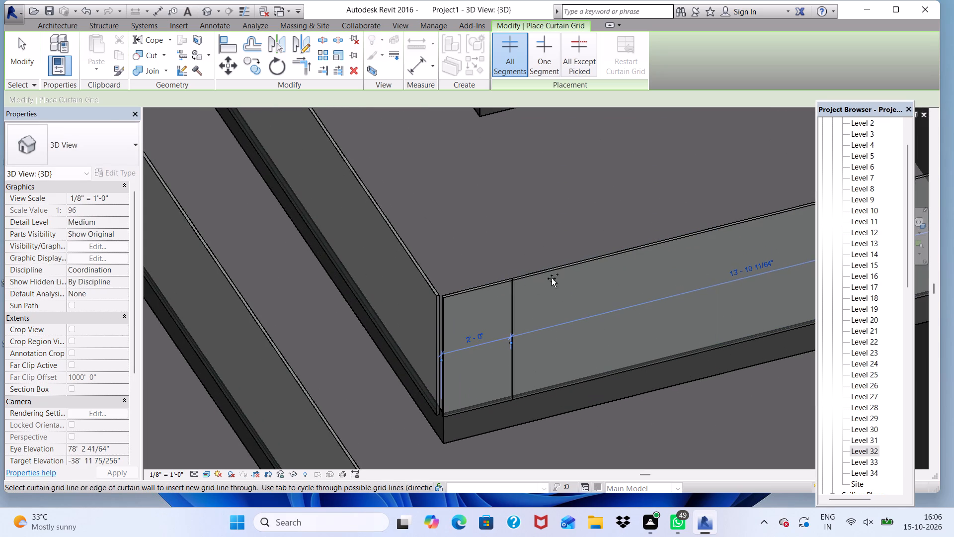
pyautogui.click(595, 261)
pyautogui.scroll(-4, 463, 282)
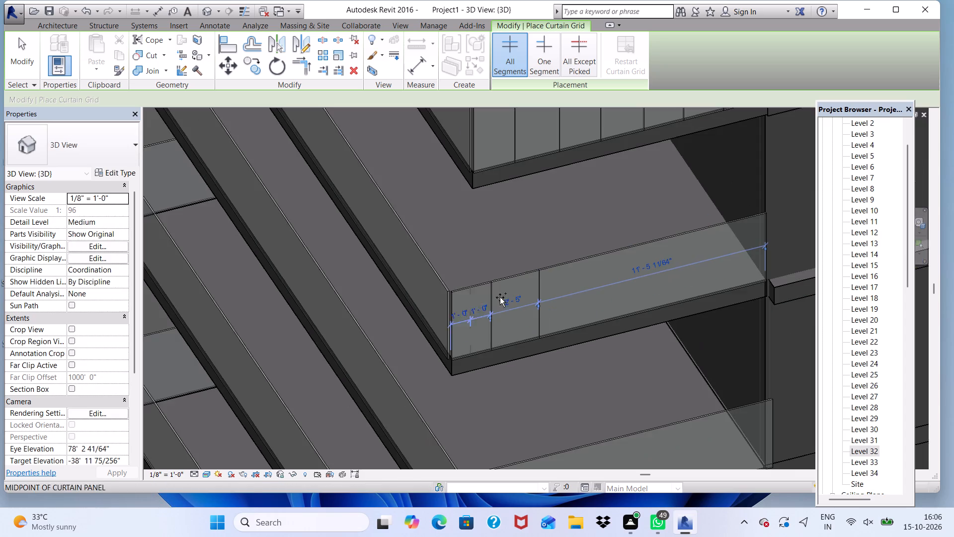
pyautogui.scroll(6, 600, 264)
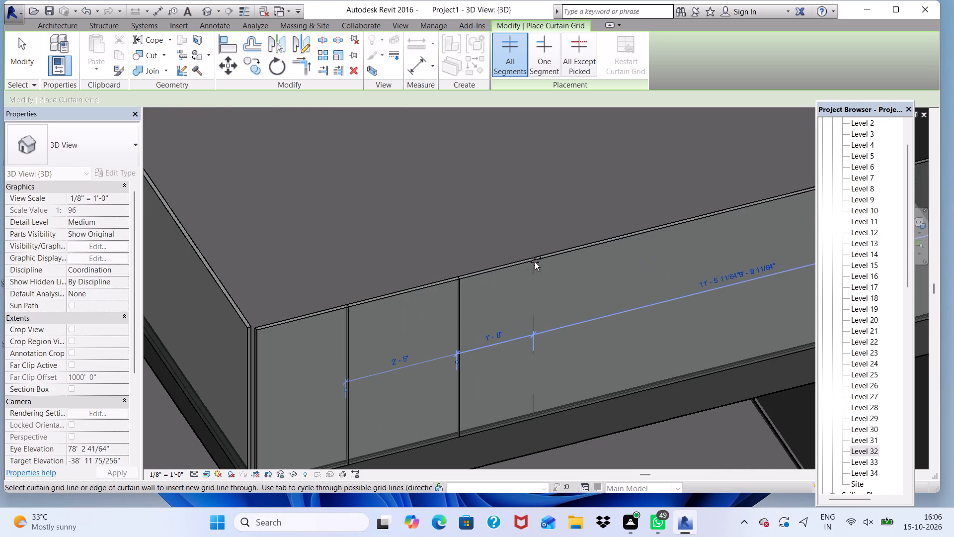
pyautogui.click(544, 258)
pyautogui.scroll(-6, 400, 279)
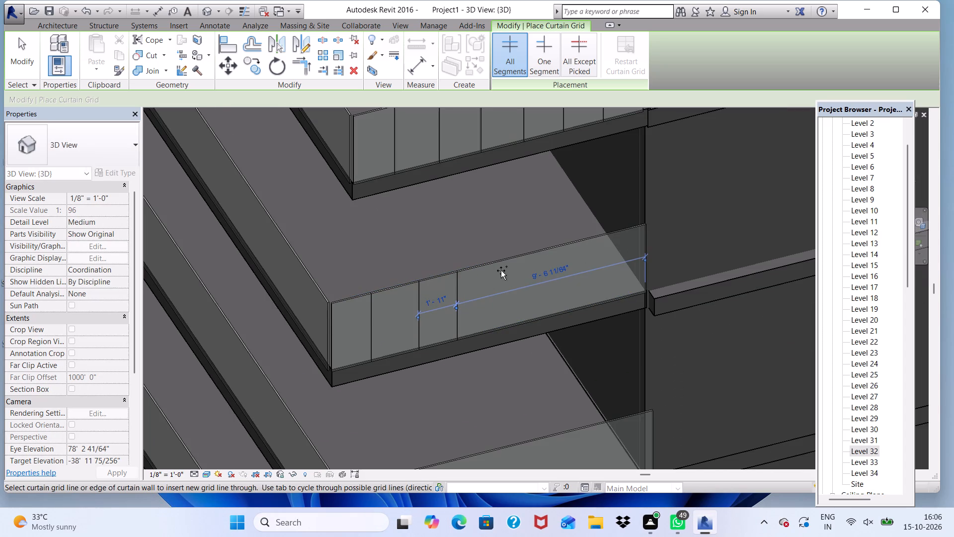
pyautogui.scroll(6, 503, 268)
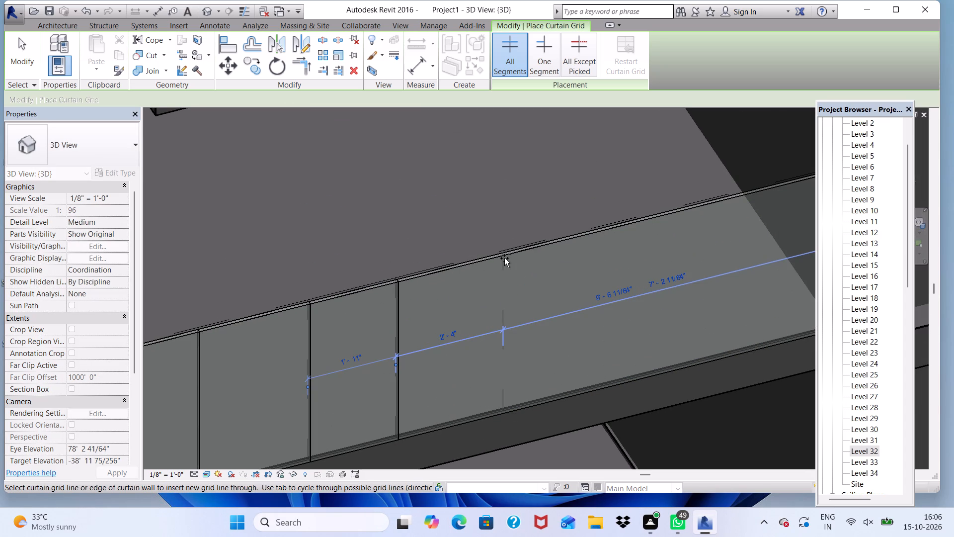
pyautogui.click(504, 257)
pyautogui.scroll(-6, 488, 256)
pyautogui.scroll(7, 531, 244)
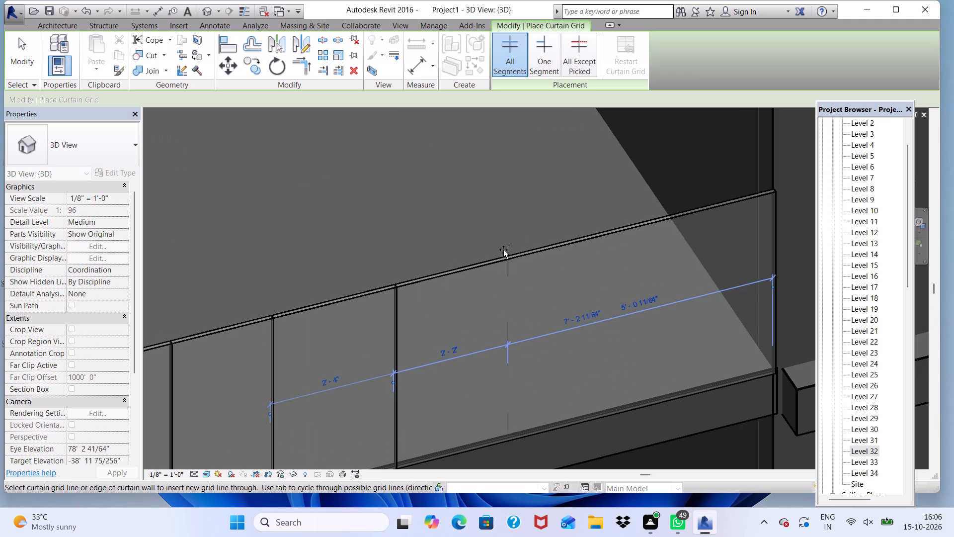
pyautogui.click(499, 263)
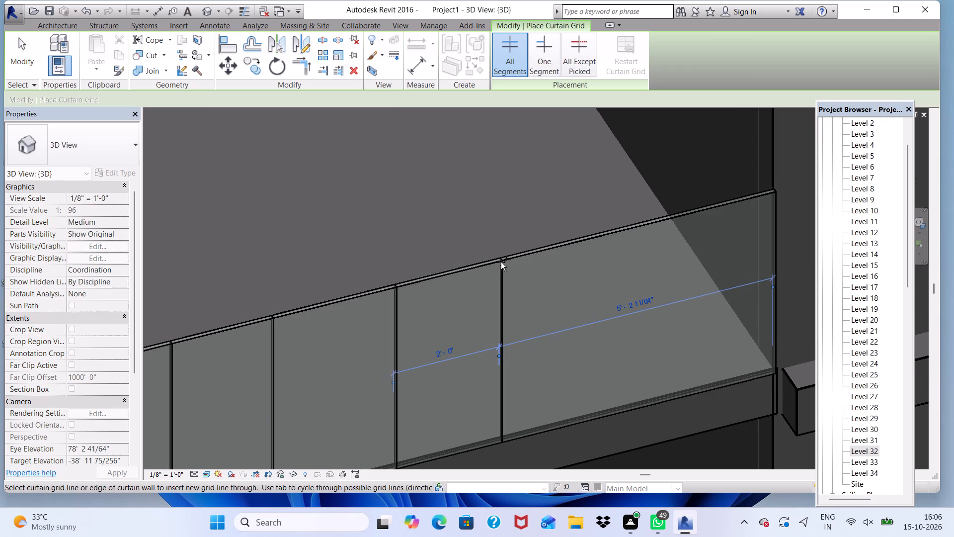
pyautogui.click(597, 236)
pyautogui.click(690, 213)
pyautogui.scroll(-7, 502, 255)
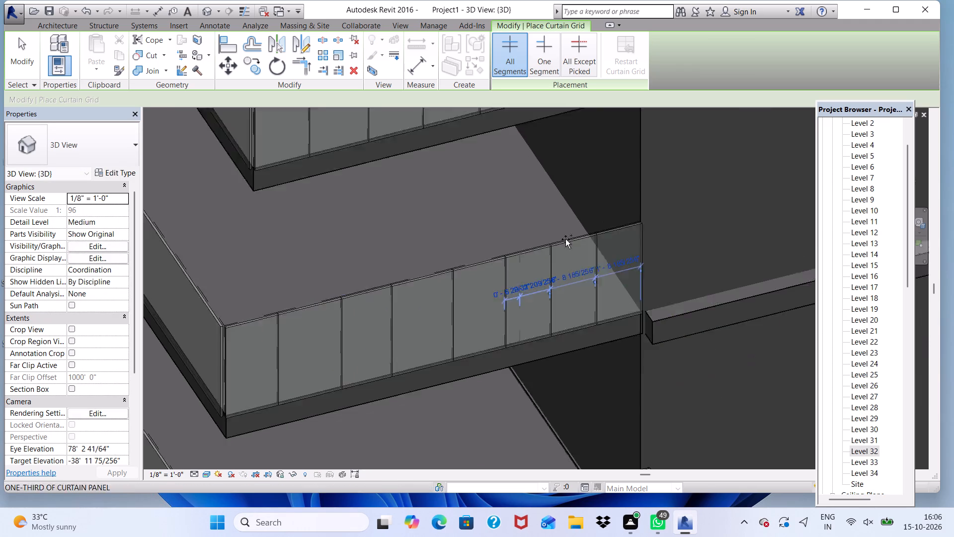
# Divide the sixth-highest balcony's undivided short side railing with seven vertical curtain grid lines, spaced about 1'-7" to 2'-2" from the outer corner.
pyautogui.scroll(-6, 548, 208)
pyautogui.scroll(7, 478, 345)
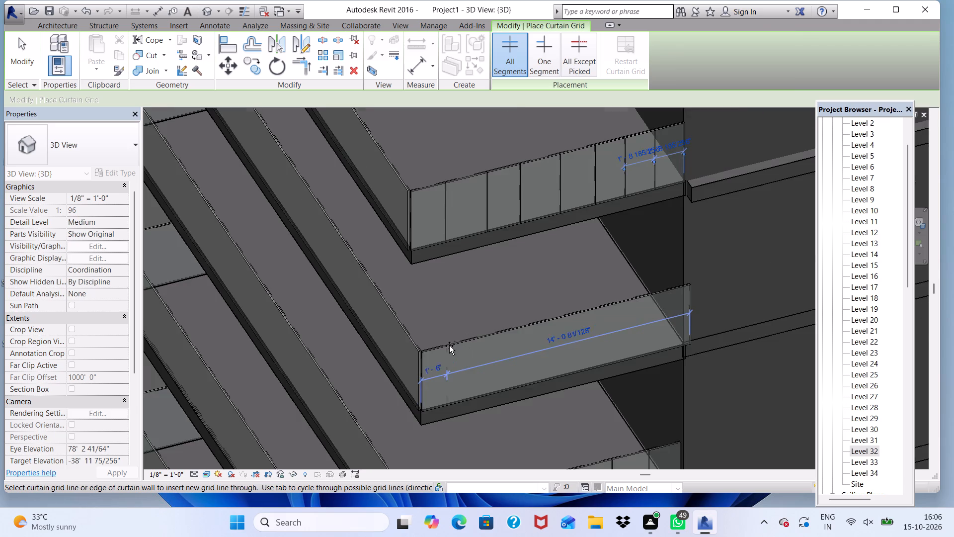
pyautogui.scroll(3, 449, 346)
pyautogui.click(449, 345)
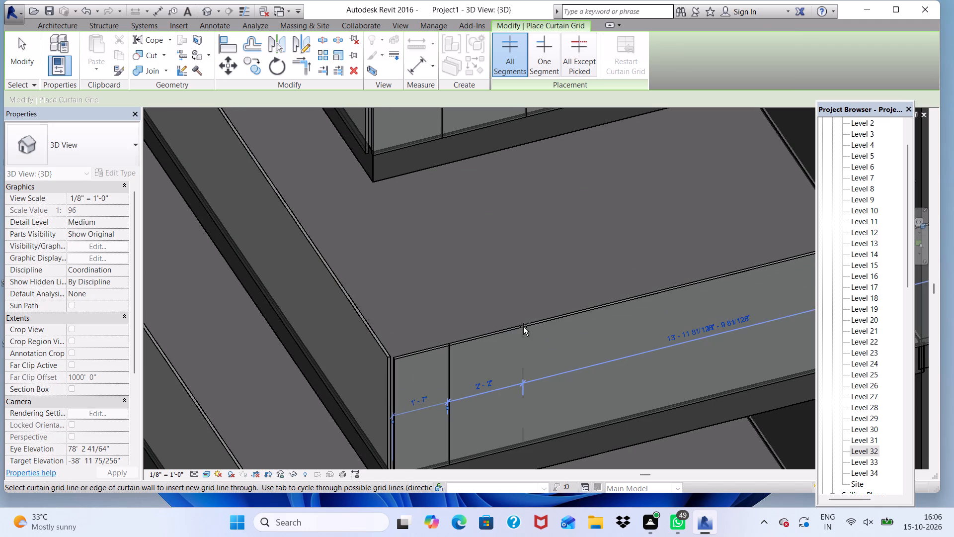
pyautogui.click(523, 327)
pyautogui.click(591, 311)
pyautogui.scroll(-3, 460, 288)
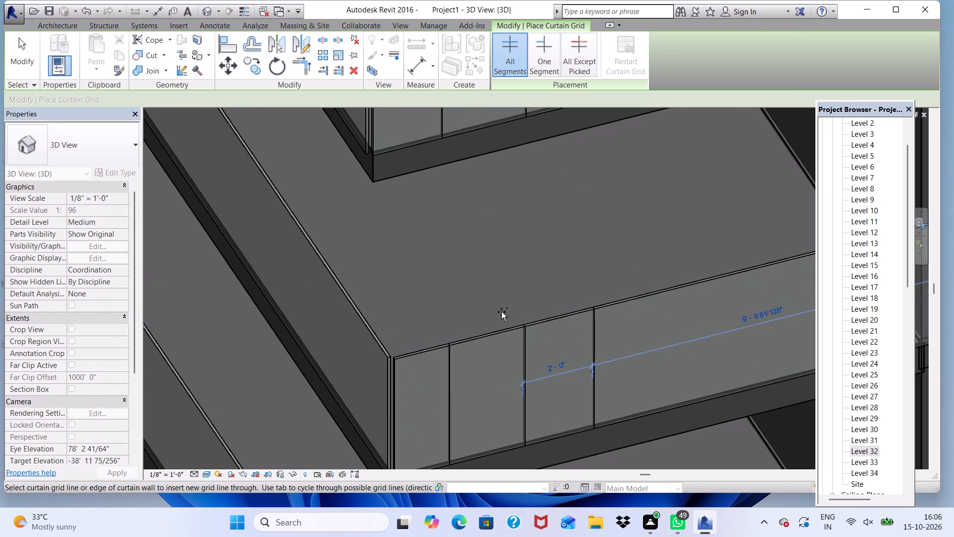
pyautogui.scroll(6, 604, 296)
pyautogui.scroll(-1, 582, 290)
pyautogui.scroll(1, 575, 294)
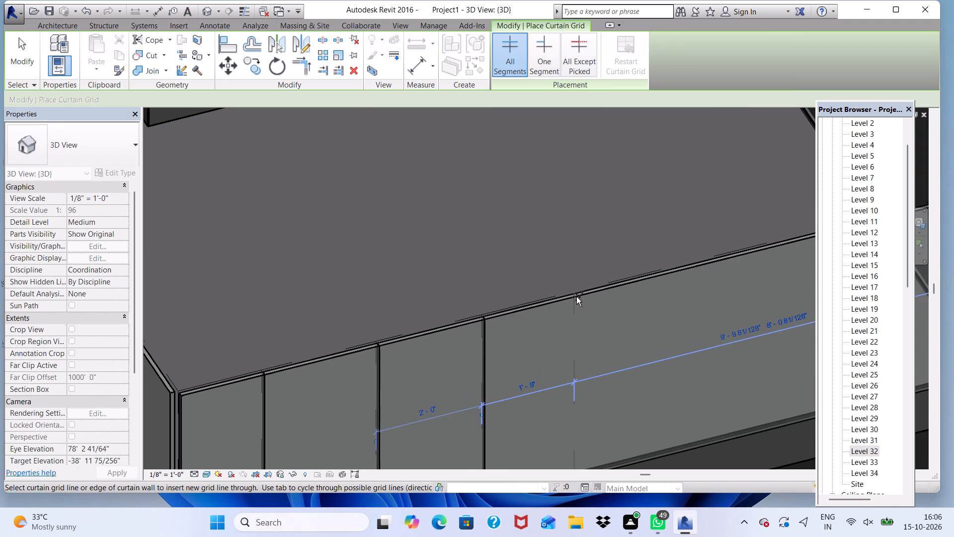
pyautogui.click(576, 297)
pyautogui.scroll(-5, 422, 293)
pyautogui.scroll(1, 564, 284)
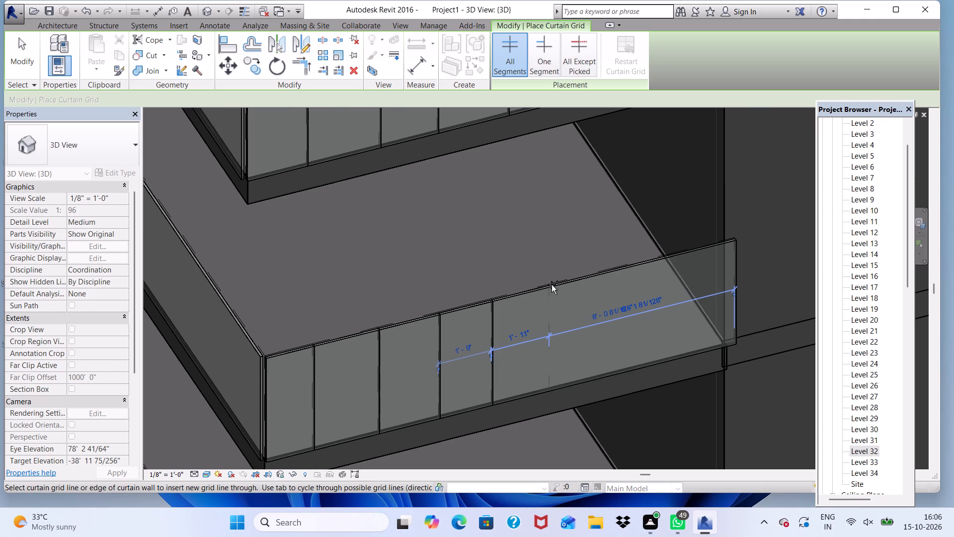
pyautogui.click(552, 286)
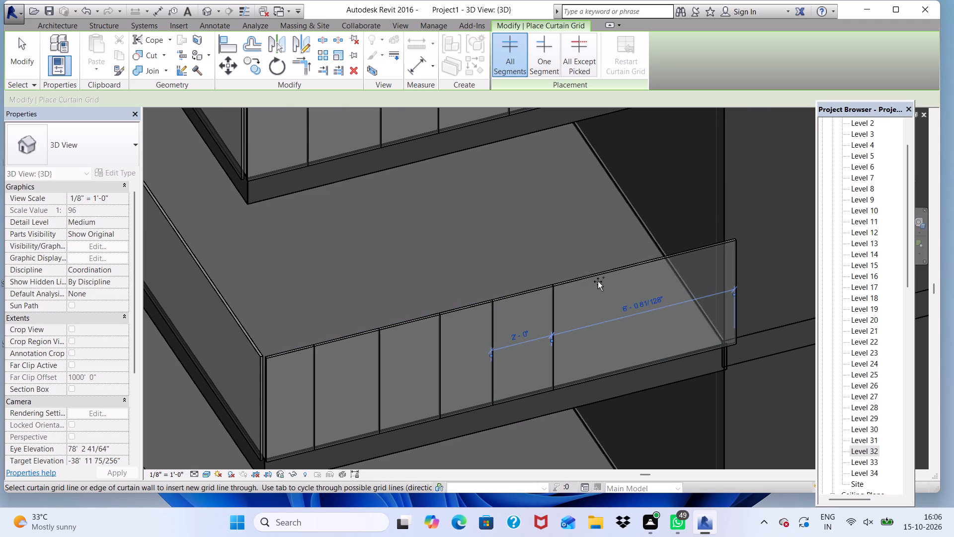
pyautogui.click(603, 275)
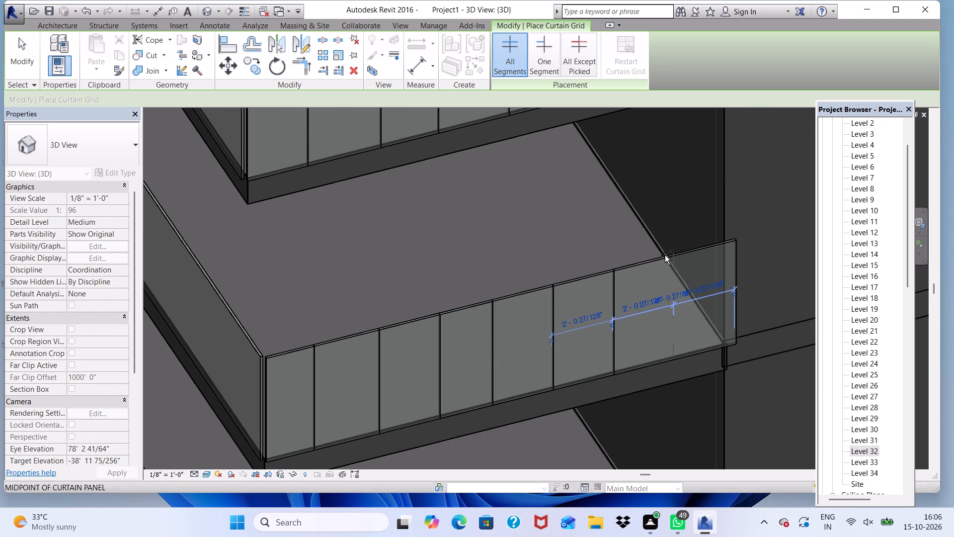
pyautogui.click(666, 256)
pyautogui.scroll(-11, 542, 196)
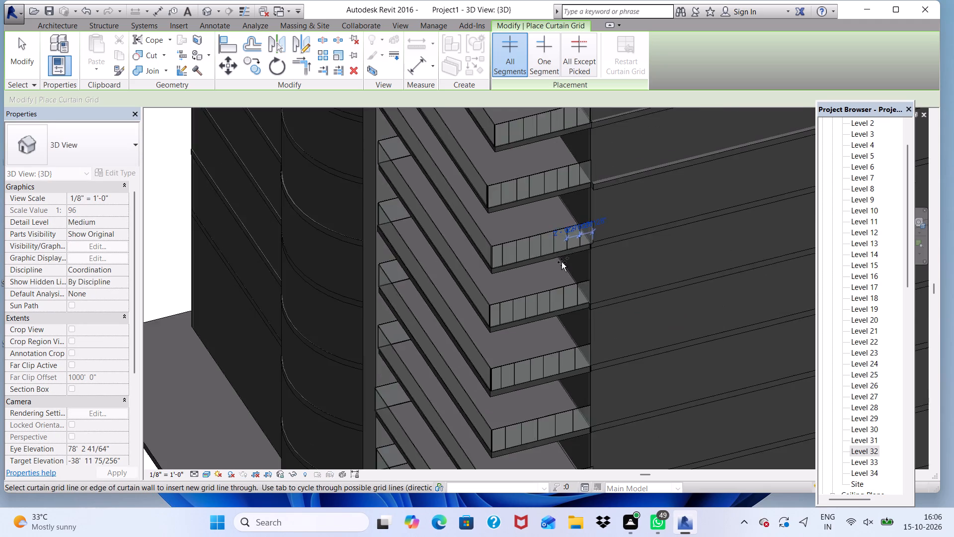
pyautogui.scroll(-6, 553, 255)
pyautogui.scroll(-5, 530, 299)
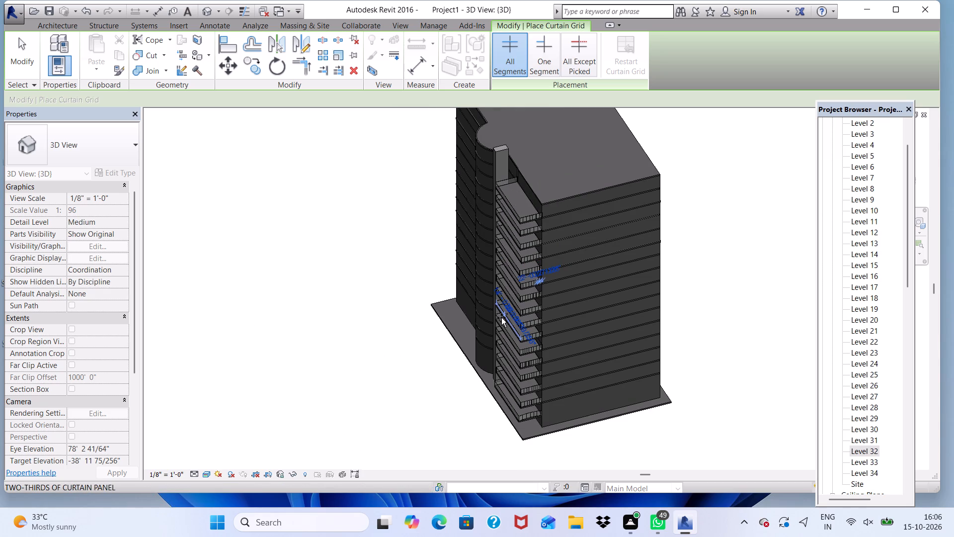
pyautogui.keyDown('shift'); pyautogui.moveTo(499, 315); pyautogui.dragTo(612, 255, button='middle'); pyautogui.keyUp('shift')
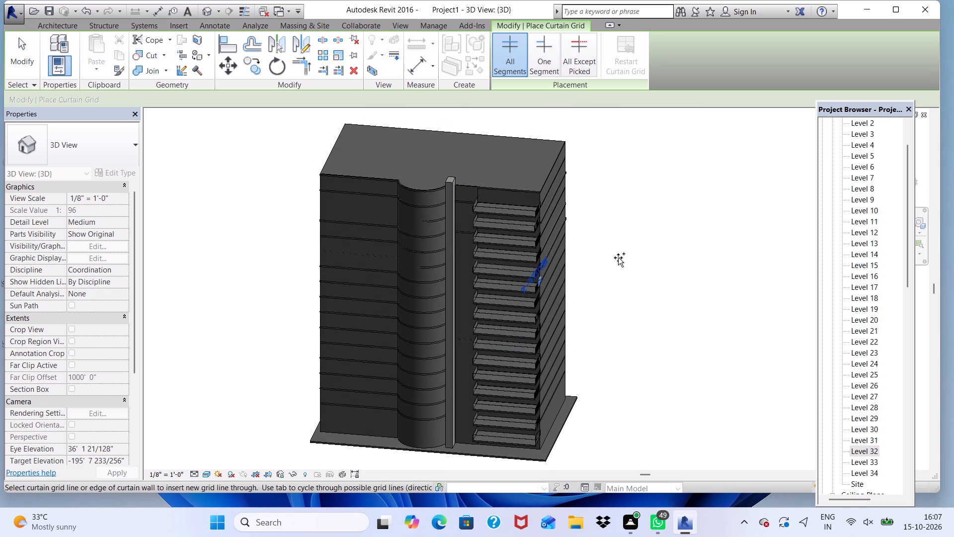
pyautogui.scroll(3, 618, 258)
pyautogui.press('Escape')
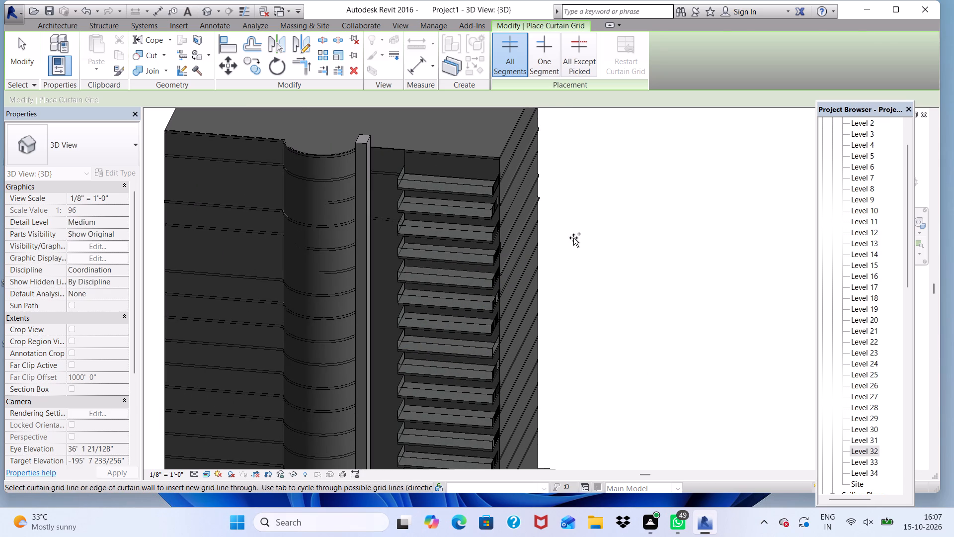
pyautogui.press('Escape')
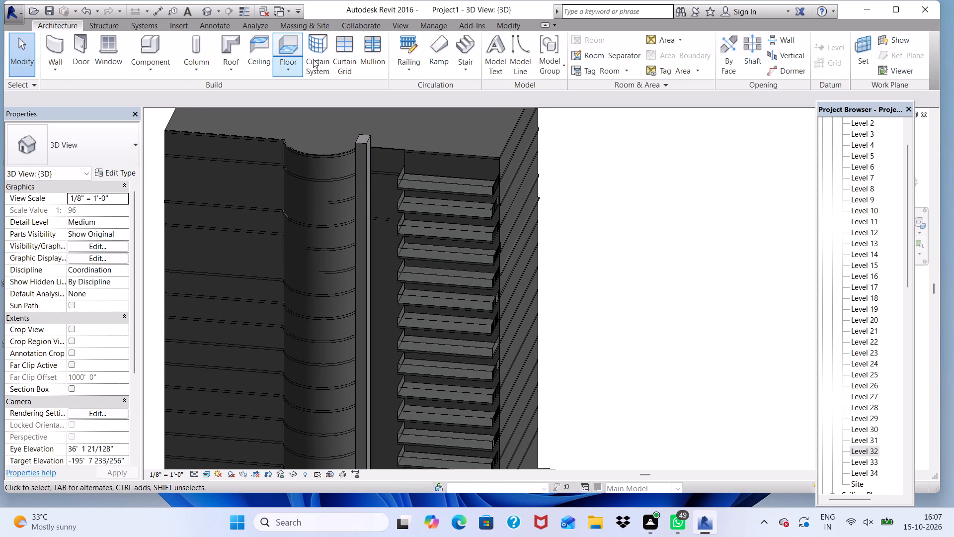
# Place 2.5" x 5" rectangular mullions at the top balcony's outer corner nearest the tall column and along that short side railing's top edge.
pyautogui.click(367, 43)
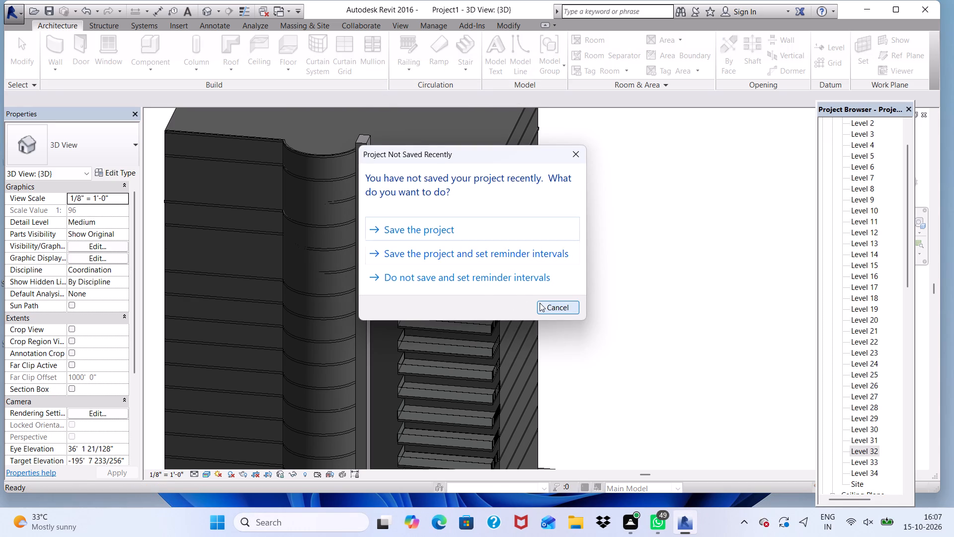
pyautogui.click(540, 303)
pyautogui.scroll(4, 417, 183)
pyautogui.scroll(5, 344, 178)
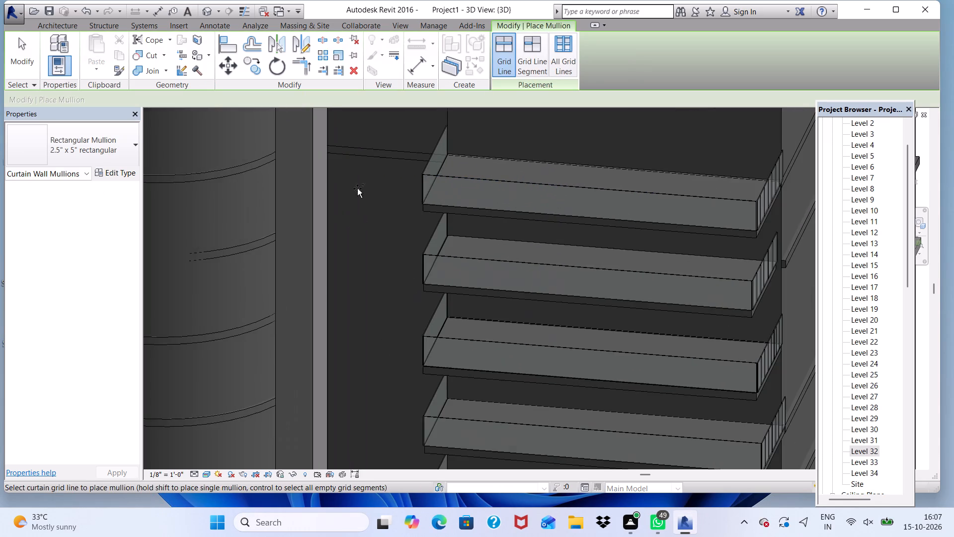
pyautogui.scroll(6, 444, 173)
pyautogui.scroll(5, 392, 201)
pyautogui.scroll(8, 431, 162)
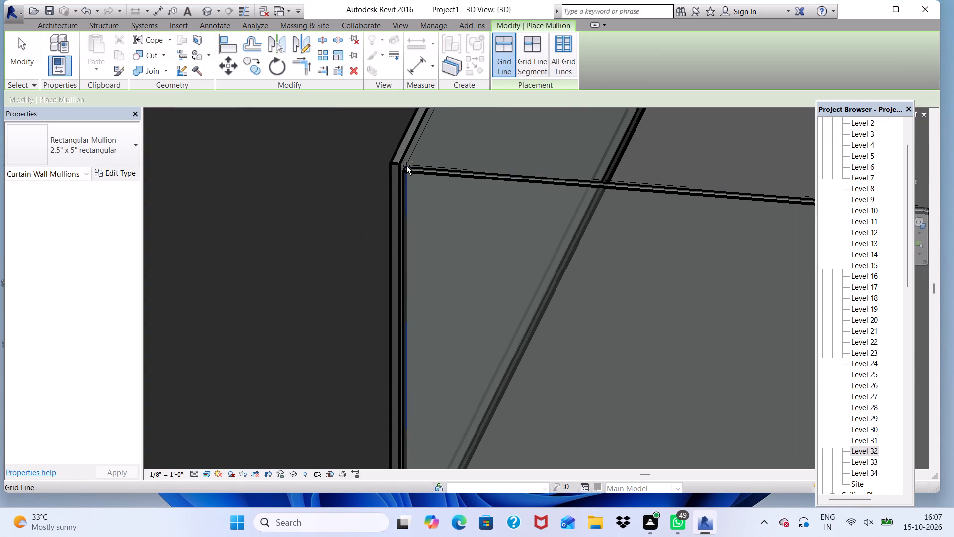
pyautogui.click(394, 170)
pyautogui.scroll(-2, 408, 194)
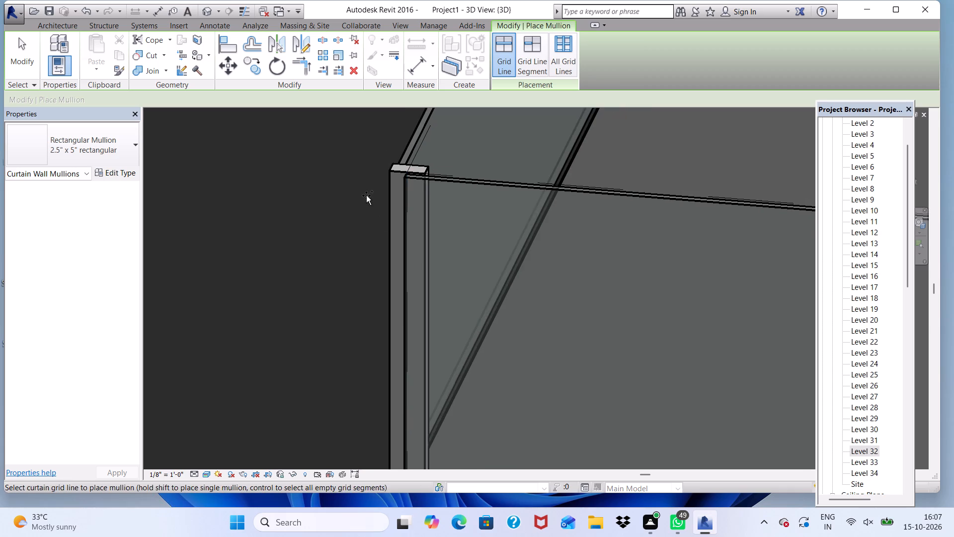
pyautogui.scroll(-6, 365, 194)
pyautogui.scroll(-2, 407, 231)
pyautogui.keyDown('shift'); pyautogui.moveTo(402, 268); pyautogui.dragTo(457, 264, button='middle'); pyautogui.keyUp('shift')
pyautogui.keyDown('shift'); pyautogui.scroll(-8, 457, 249); pyautogui.keyUp('shift')
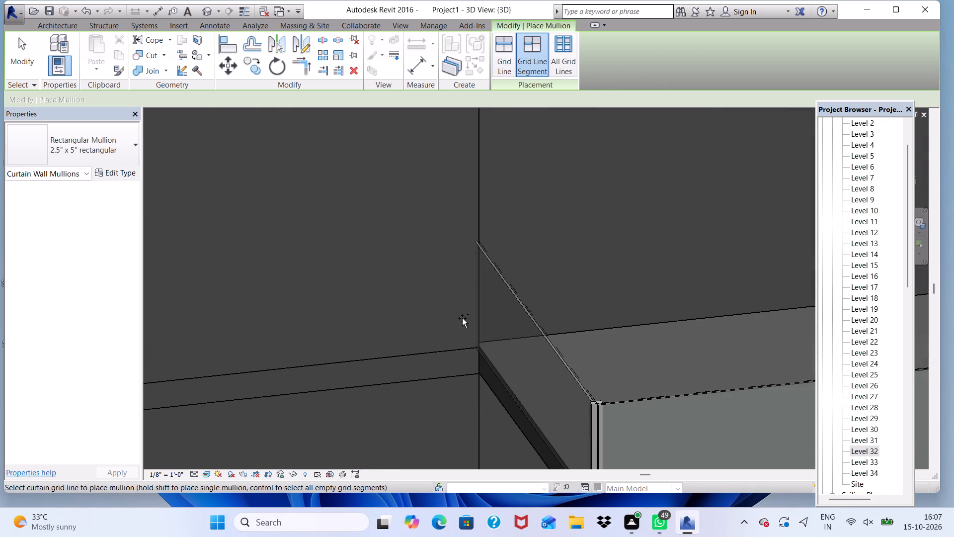
pyautogui.scroll(-5, 448, 300)
pyautogui.scroll(10, 480, 329)
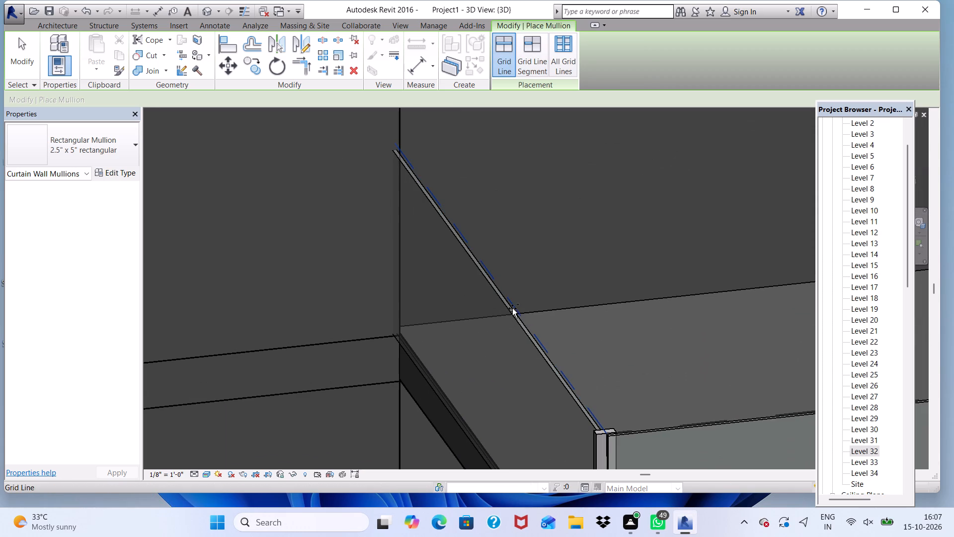
pyautogui.click(512, 311)
# Place 2.5" x 5" rectangular mullions along the top edge of the top balcony's front railing and vertically at its far corner.
pyautogui.scroll(-10, 485, 311)
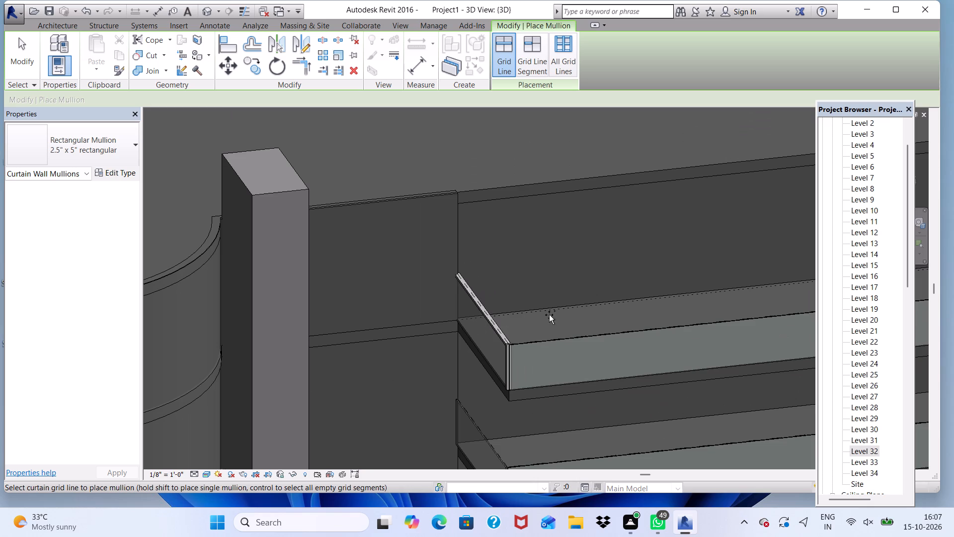
pyautogui.click(550, 337)
pyautogui.scroll(-10, 417, 281)
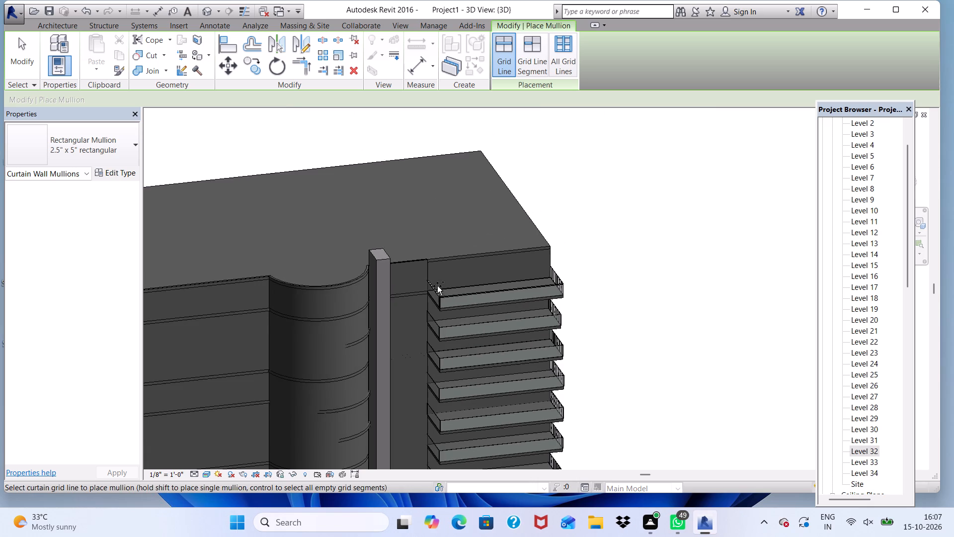
pyautogui.scroll(5, 559, 283)
pyautogui.scroll(-1, 571, 296)
pyautogui.scroll(7, 572, 300)
pyautogui.scroll(-1, 572, 300)
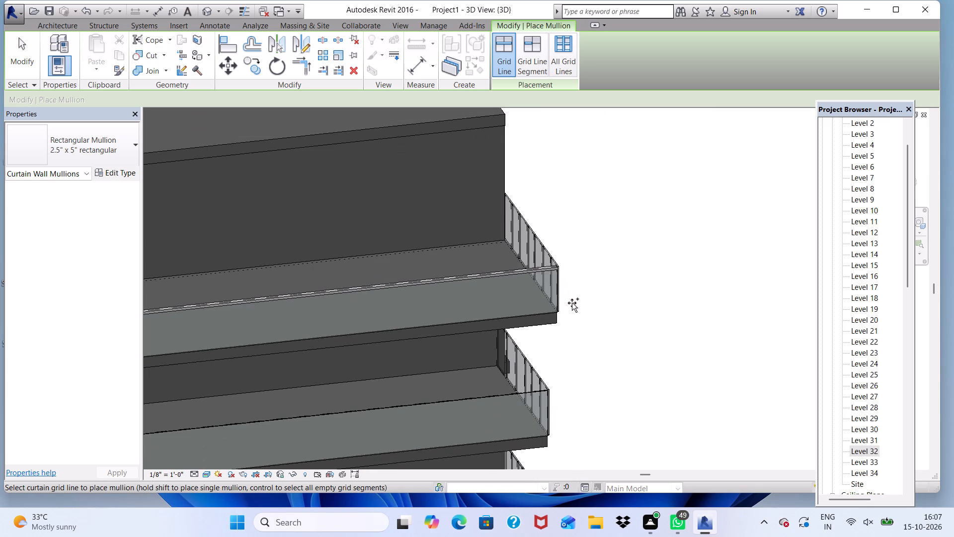
pyautogui.keyDown('shift'); pyautogui.middleClick(560, 310); pyautogui.keyUp('shift')
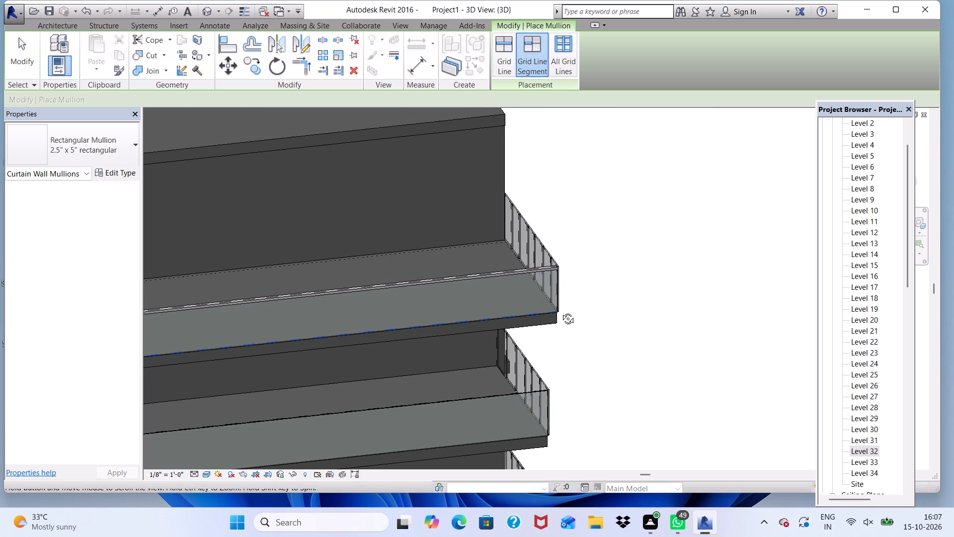
pyautogui.scroll(-3, 560, 312)
pyautogui.moveTo(560, 315); pyautogui.dragTo(438, 304, button='middle')
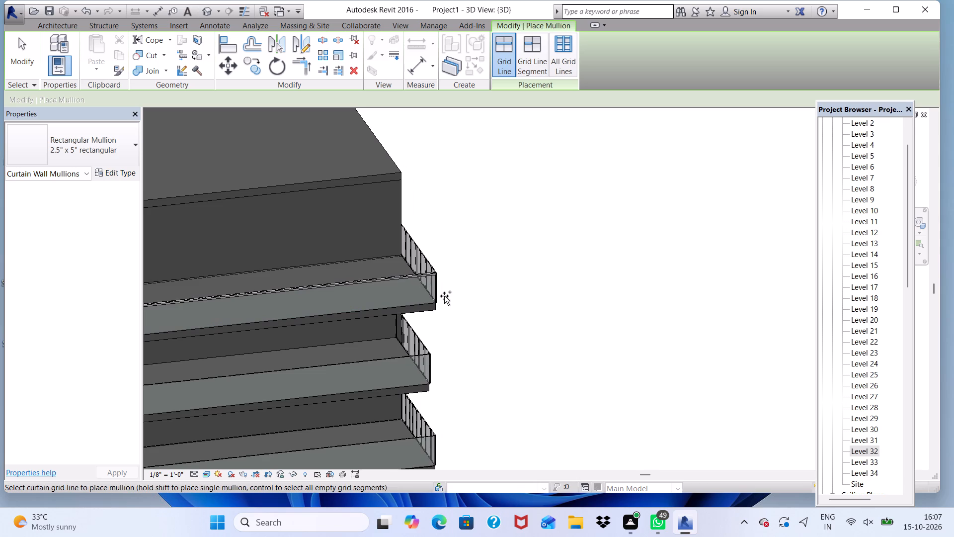
pyautogui.keyDown('shift'); pyautogui.moveTo(449, 312); pyautogui.dragTo(370, 351, button='middle'); pyautogui.keyUp('shift')
pyautogui.keyDown('shift'); pyautogui.scroll(5, 365, 336); pyautogui.keyUp('shift')
pyautogui.scroll(18, 358, 320)
pyautogui.click(362, 318)
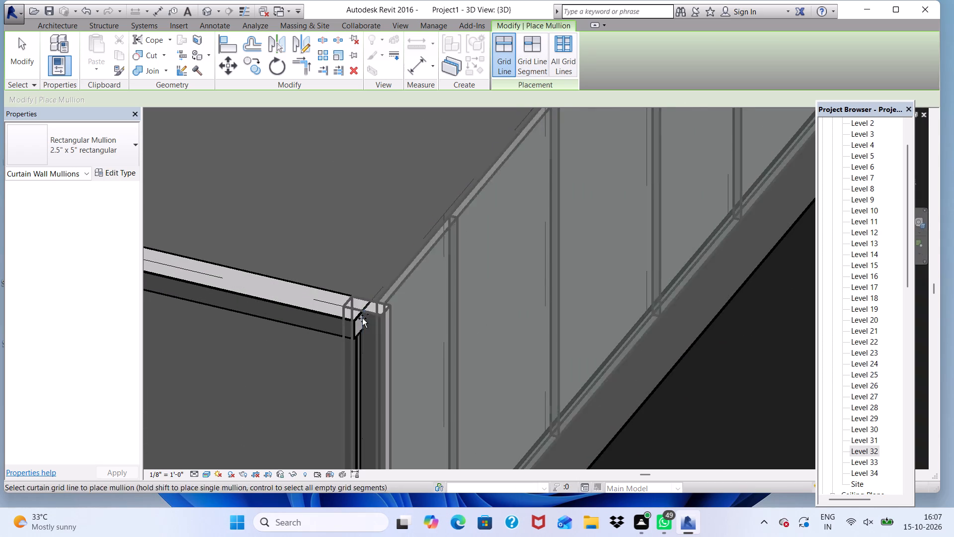
# Place 2.5" x 5" rectangular mullions on the second-highest balcony's front railing top edge and on both vertical railing ends at the far corner.
pyautogui.scroll(-6, 361, 298)
pyautogui.scroll(-16, 362, 254)
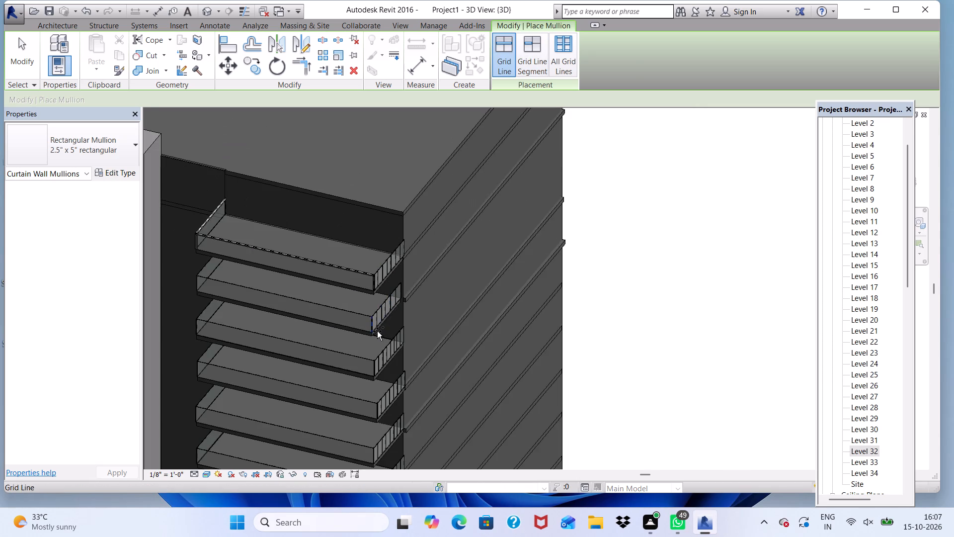
pyautogui.scroll(17, 377, 331)
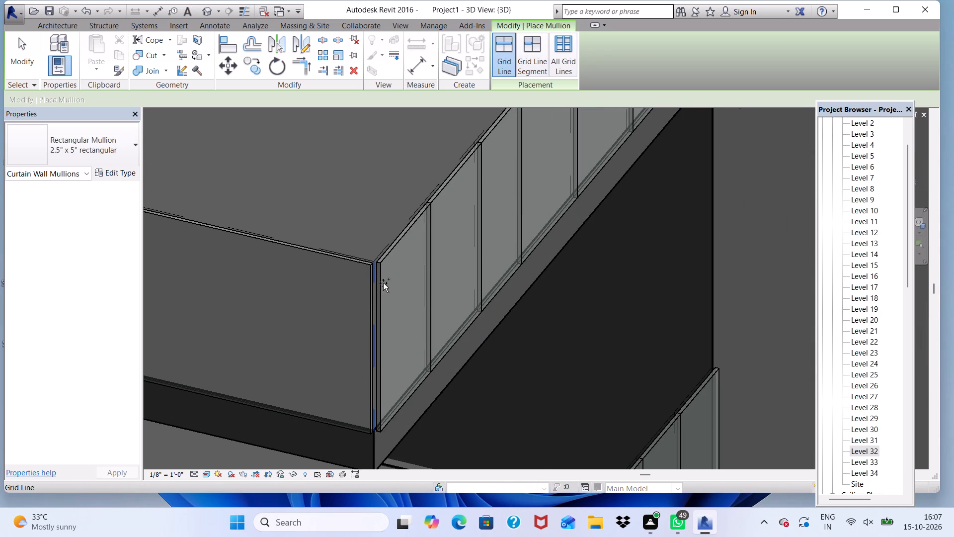
pyautogui.click(375, 264)
pyautogui.scroll(-1, 375, 268)
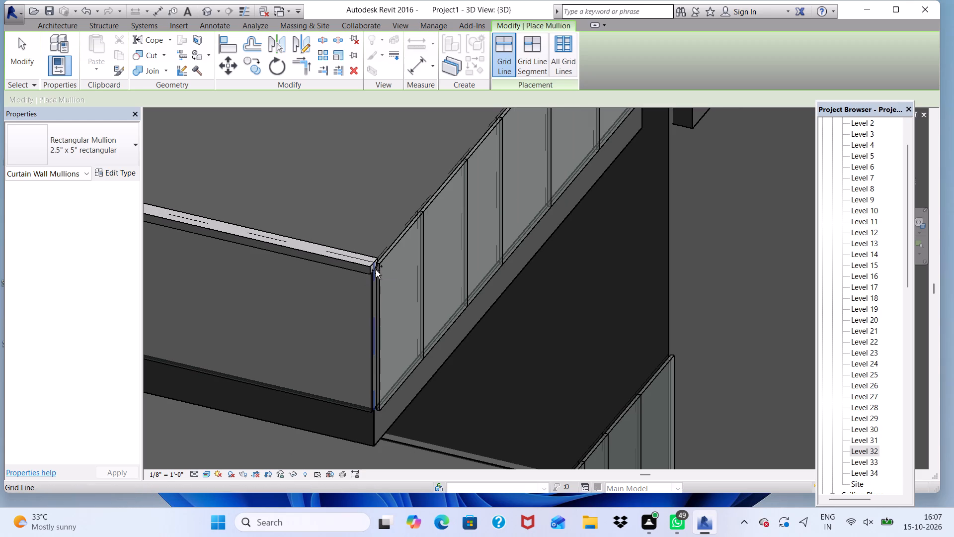
pyautogui.click(376, 274)
pyautogui.scroll(-4, 376, 274)
pyautogui.scroll(4, 382, 286)
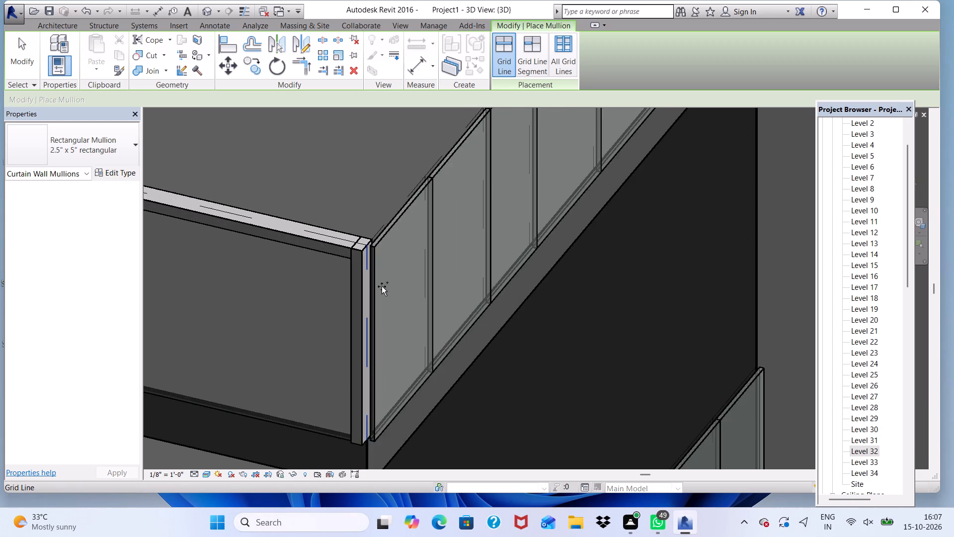
pyautogui.scroll(5, 382, 286)
pyautogui.click(367, 228)
pyautogui.scroll(-7, 378, 253)
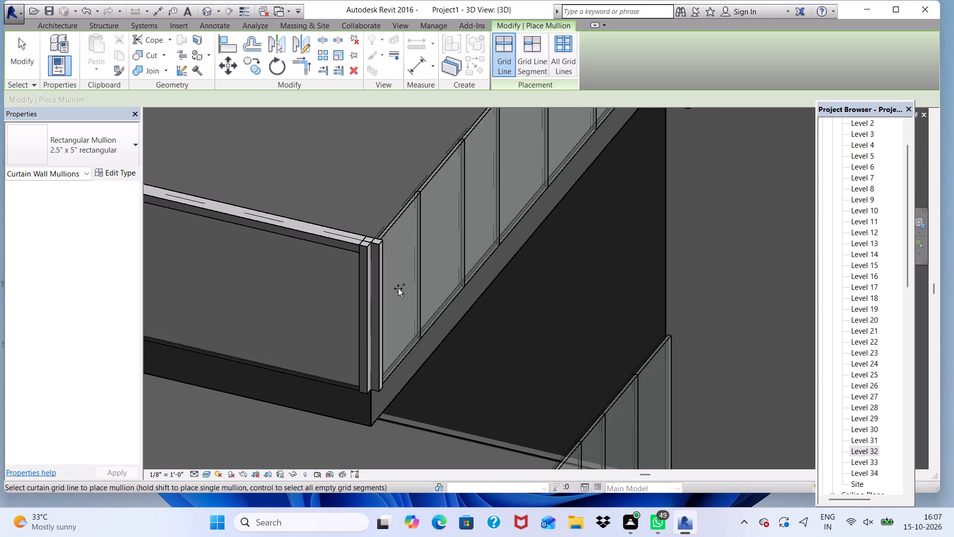
pyautogui.scroll(-8, 398, 288)
pyautogui.scroll(12, 430, 170)
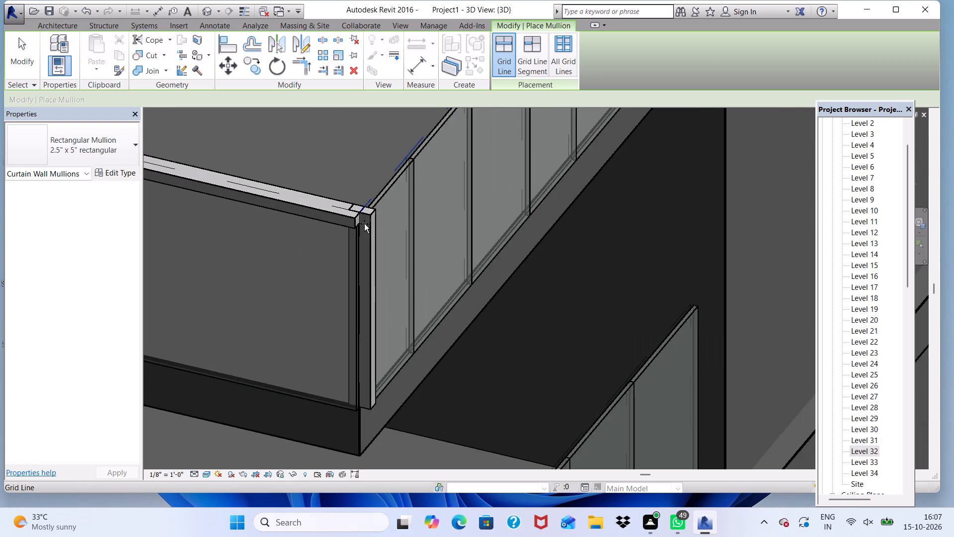
pyautogui.scroll(4, 357, 238)
pyautogui.click(357, 214)
pyautogui.scroll(-10, 370, 225)
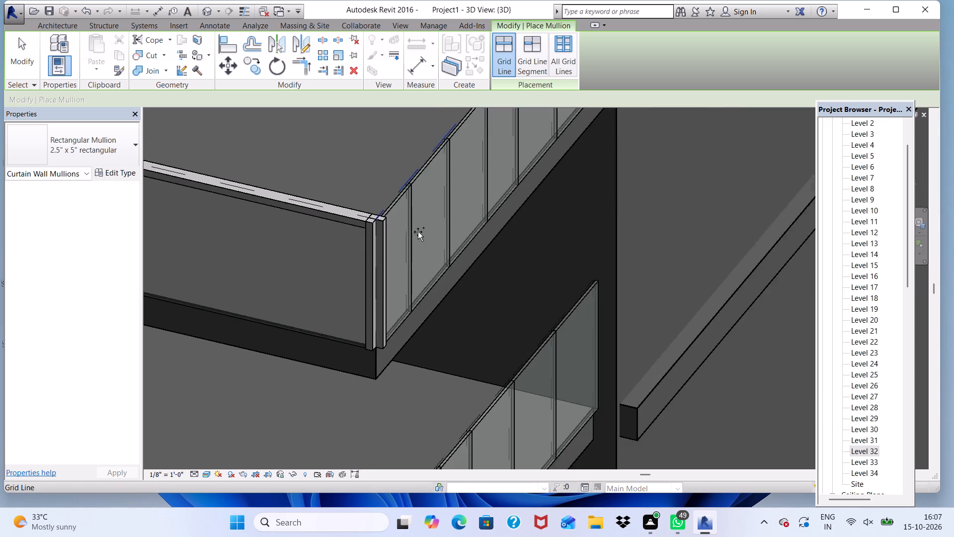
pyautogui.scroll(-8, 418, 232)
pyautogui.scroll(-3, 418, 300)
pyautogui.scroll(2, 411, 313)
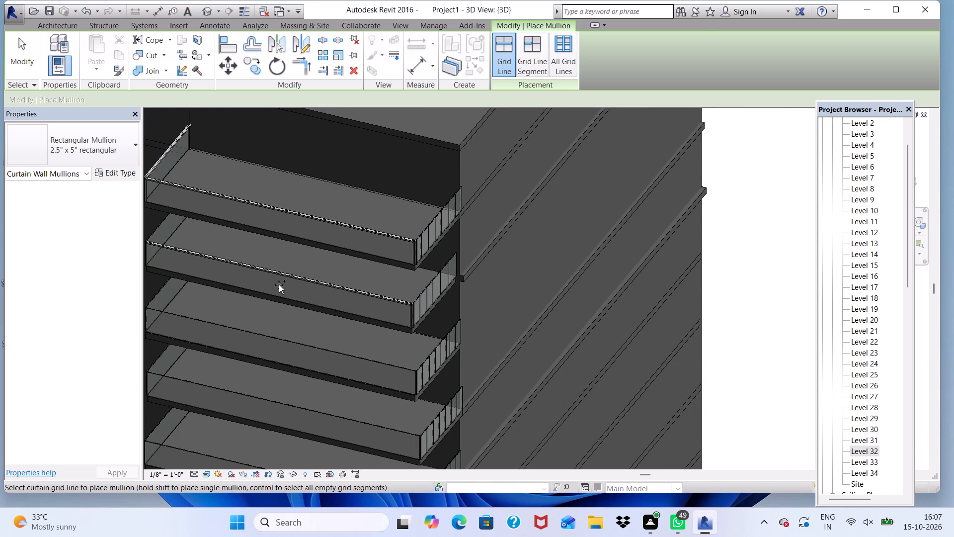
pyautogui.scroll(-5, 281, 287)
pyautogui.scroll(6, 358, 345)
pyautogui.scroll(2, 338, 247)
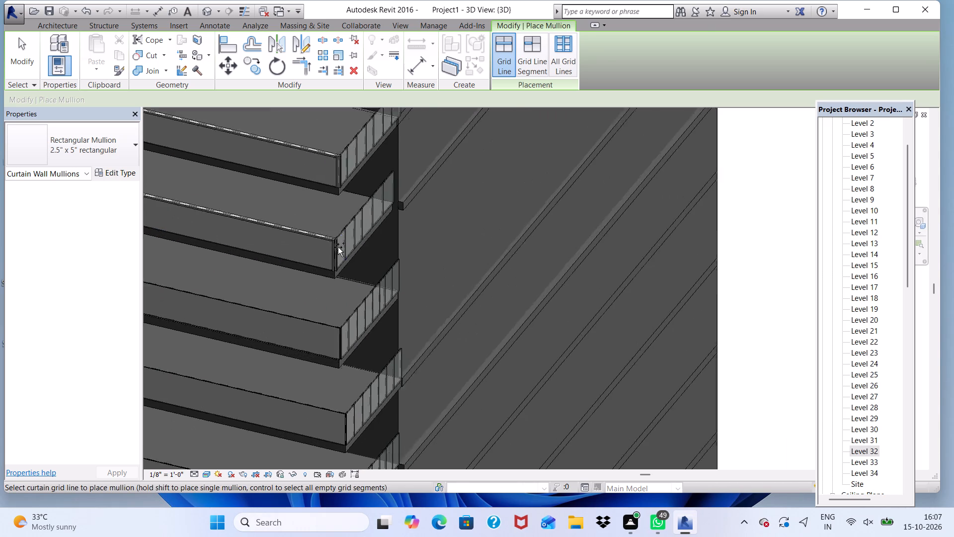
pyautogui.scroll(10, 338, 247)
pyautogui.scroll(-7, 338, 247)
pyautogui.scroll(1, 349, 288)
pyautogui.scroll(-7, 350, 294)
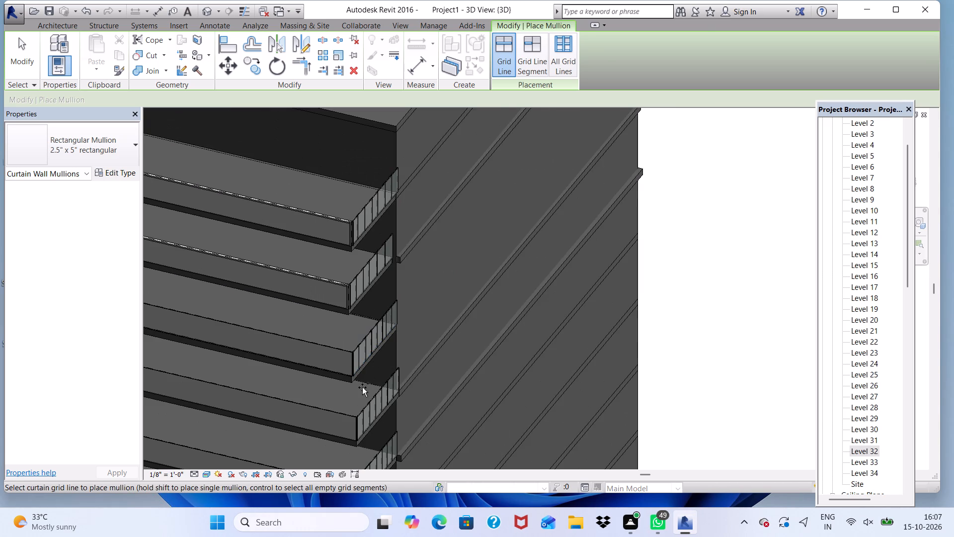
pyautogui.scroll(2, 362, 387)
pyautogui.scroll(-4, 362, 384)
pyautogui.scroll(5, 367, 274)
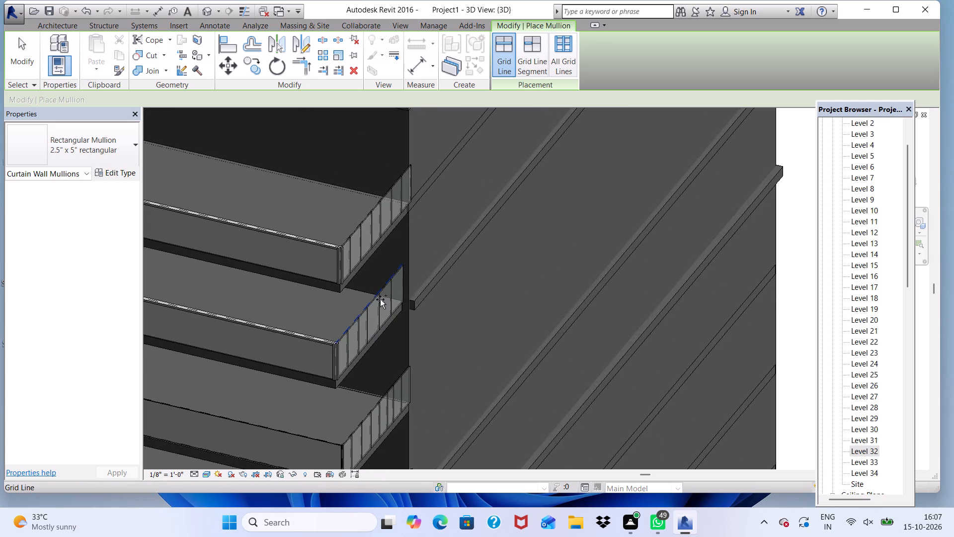
# Place 2.5" x 5" rectangular mullions along the far short side railing's top edge on the second-highest and top balconies.
pyautogui.scroll(5, 378, 300)
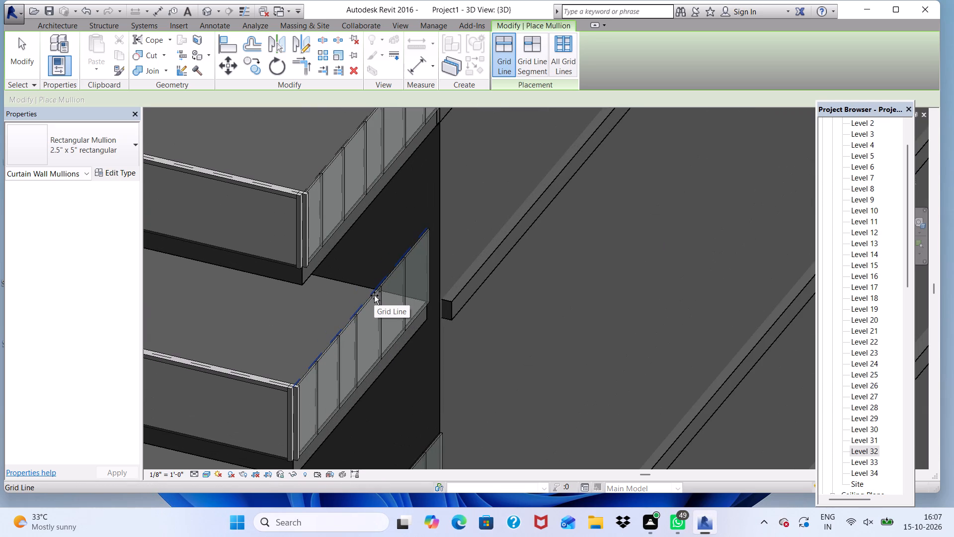
pyautogui.click(374, 295)
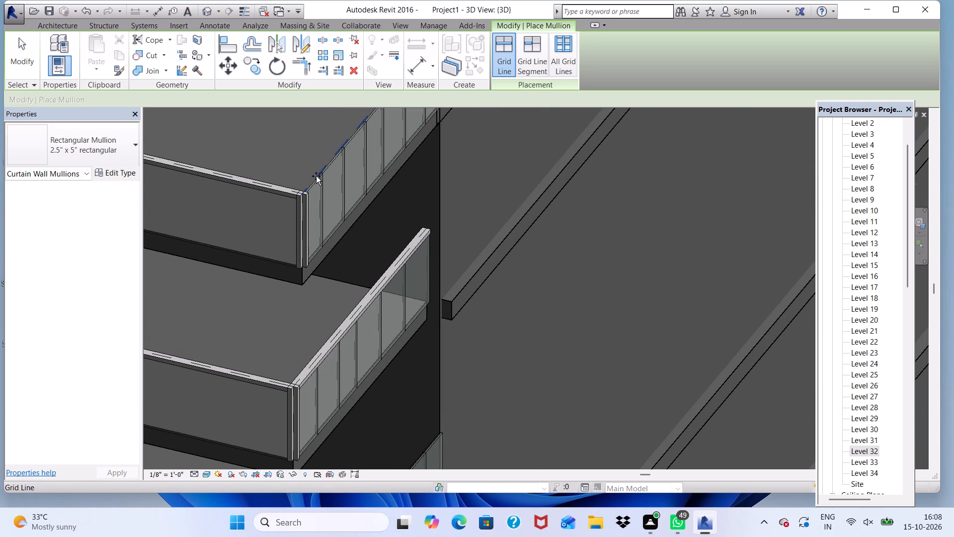
pyautogui.click(316, 176)
# Place a 2.5" x 5" rectangular mullion along the top edge of the second-highest balcony's short side railing nearest the tall column.
pyautogui.scroll(-6, 325, 191)
pyautogui.scroll(1, 346, 206)
pyautogui.scroll(-6, 345, 182)
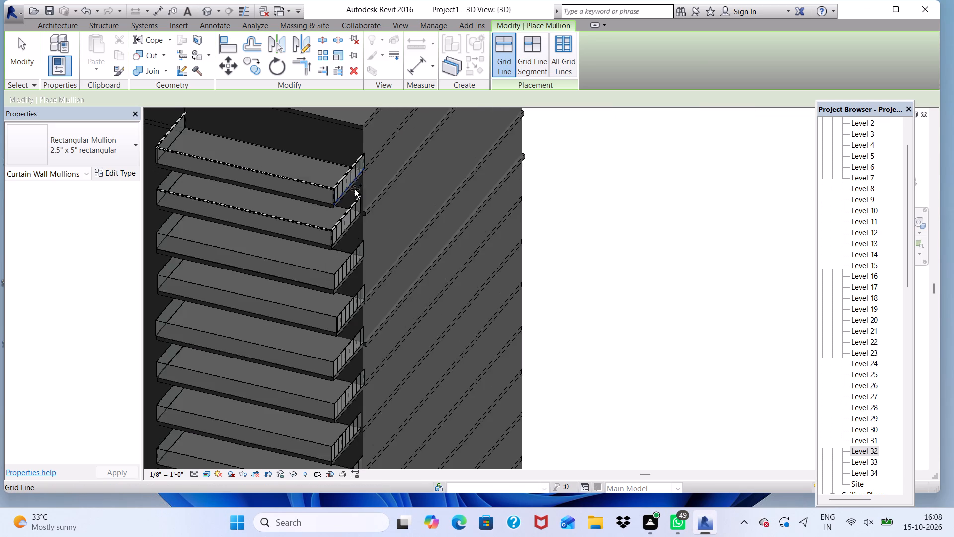
pyautogui.scroll(-6, 352, 180)
pyautogui.scroll(10, 274, 201)
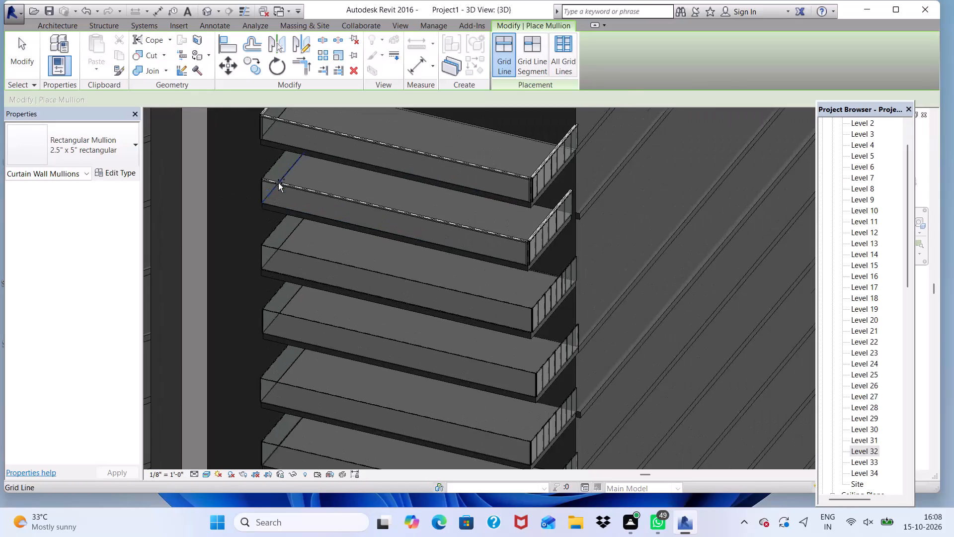
pyautogui.scroll(5, 276, 179)
pyautogui.click(258, 159)
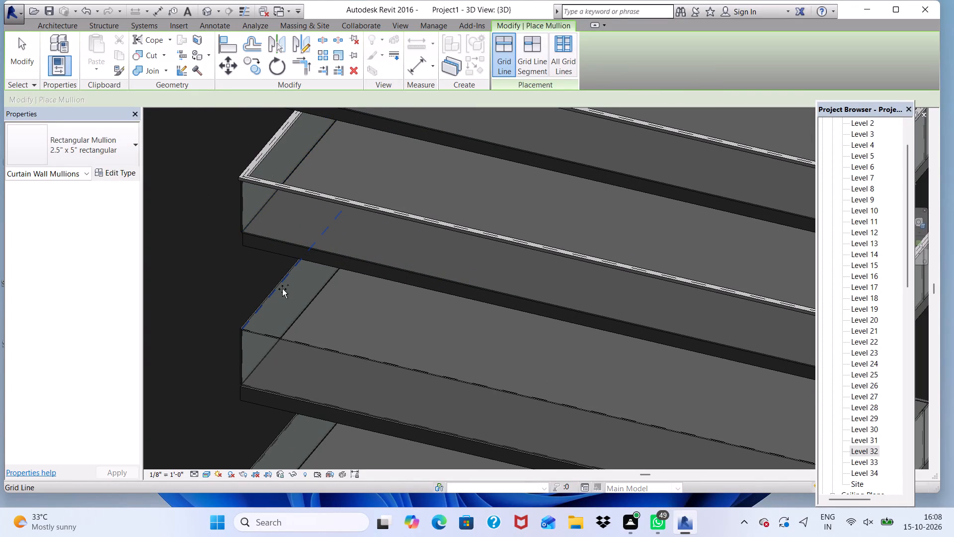
# Place 2.5" x 5" rectangular mullions along the third-highest balcony's front and both short side railing top edges, and vertically at its far corner.
pyautogui.click(279, 285)
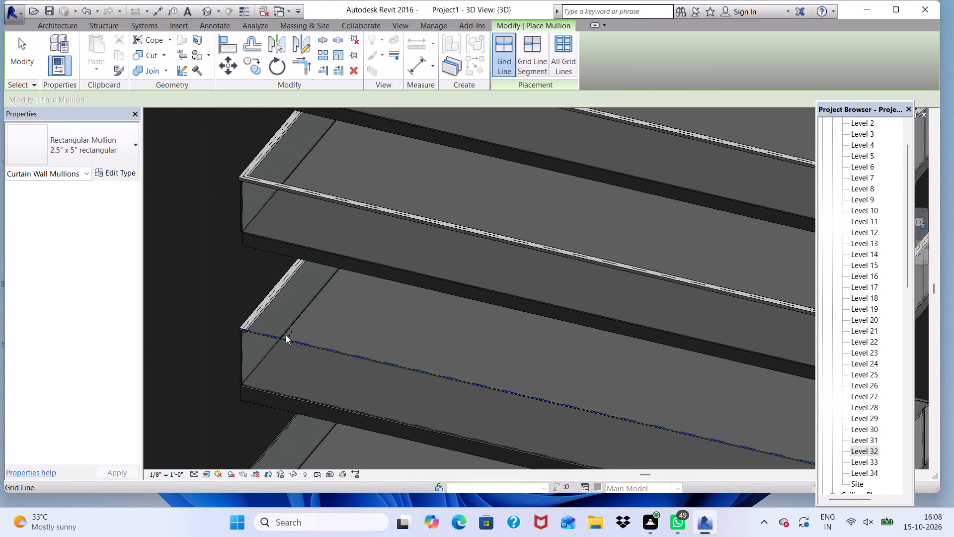
pyautogui.click(286, 336)
pyautogui.scroll(-11, 254, 309)
pyautogui.scroll(5, 359, 344)
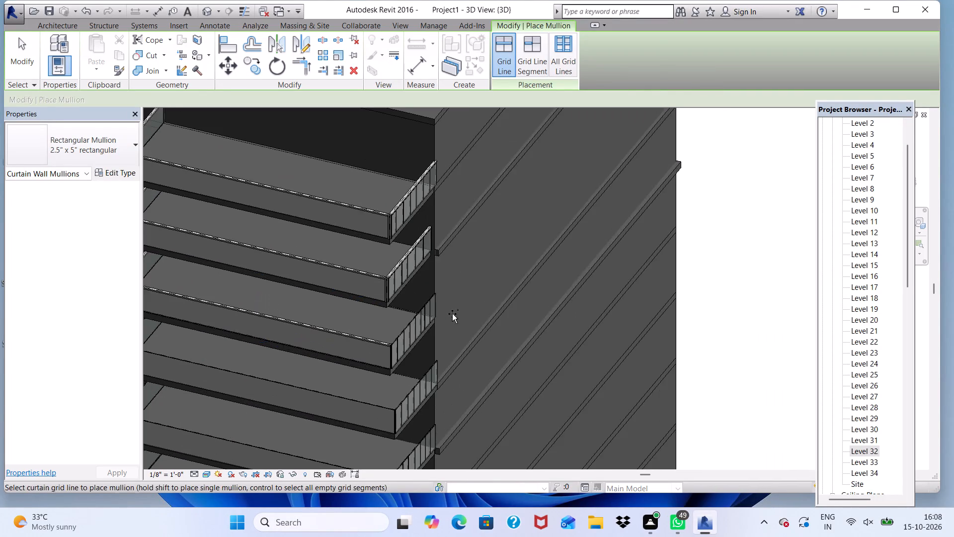
pyautogui.scroll(5, 445, 307)
pyautogui.click(383, 349)
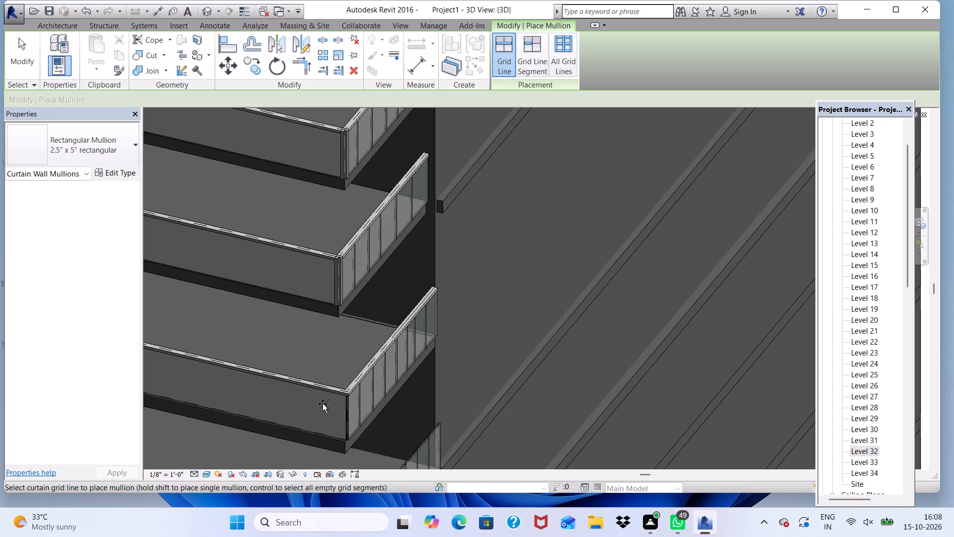
pyautogui.scroll(4, 328, 427)
pyautogui.click(361, 384)
# Place 2.5" x 5" rectangular mullions vertically at the fourth-highest balcony's far corner and along its front and both short side railing top edges.
pyautogui.scroll(-9, 324, 294)
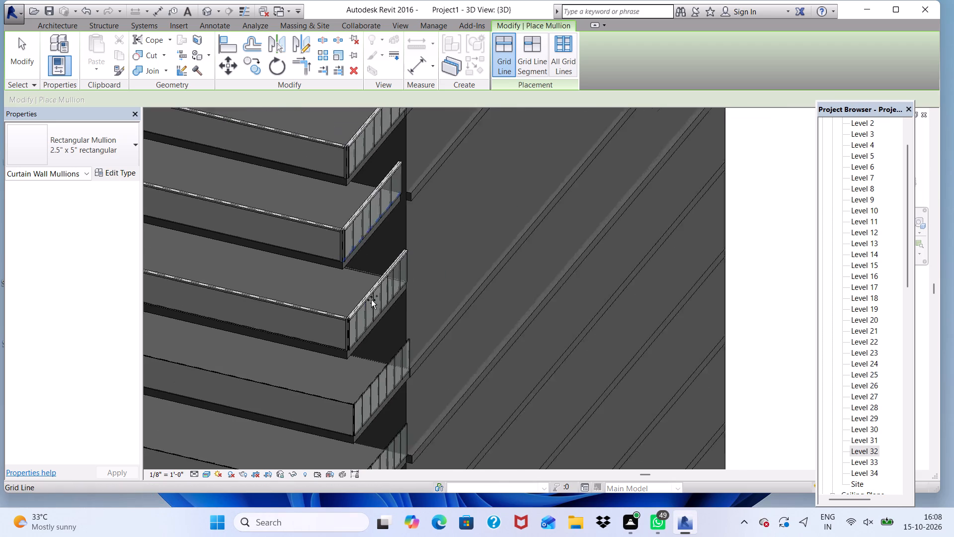
pyautogui.scroll(-2, 371, 300)
pyautogui.scroll(8, 363, 373)
pyautogui.click(355, 337)
pyautogui.click(365, 332)
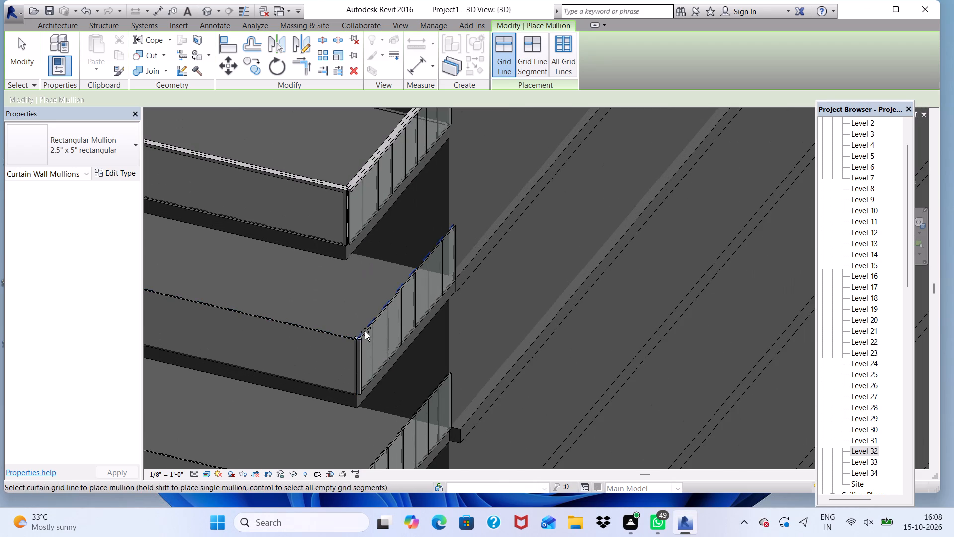
pyautogui.click(334, 333)
pyautogui.scroll(-12, 334, 333)
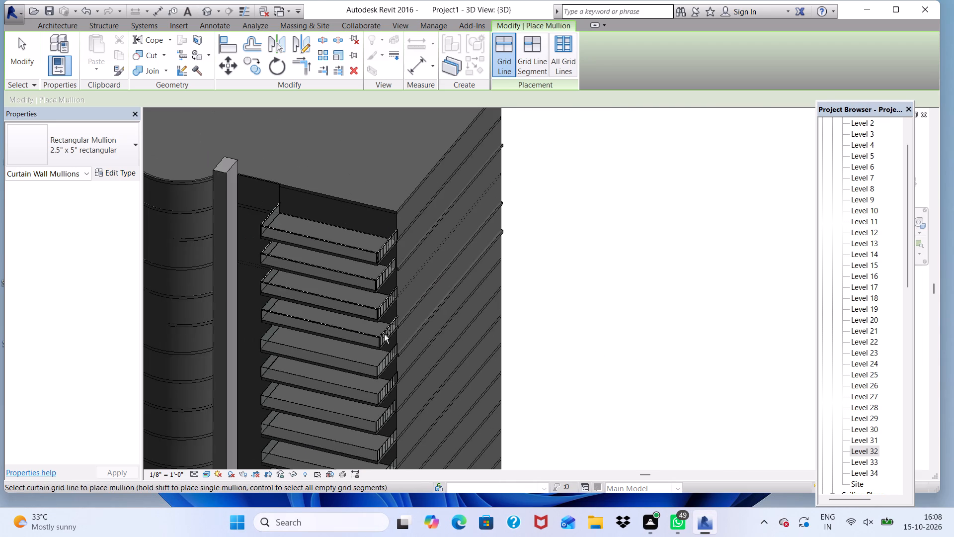
pyautogui.scroll(6, 244, 273)
pyautogui.scroll(-1, 245, 277)
pyautogui.scroll(6, 284, 337)
pyautogui.click(293, 340)
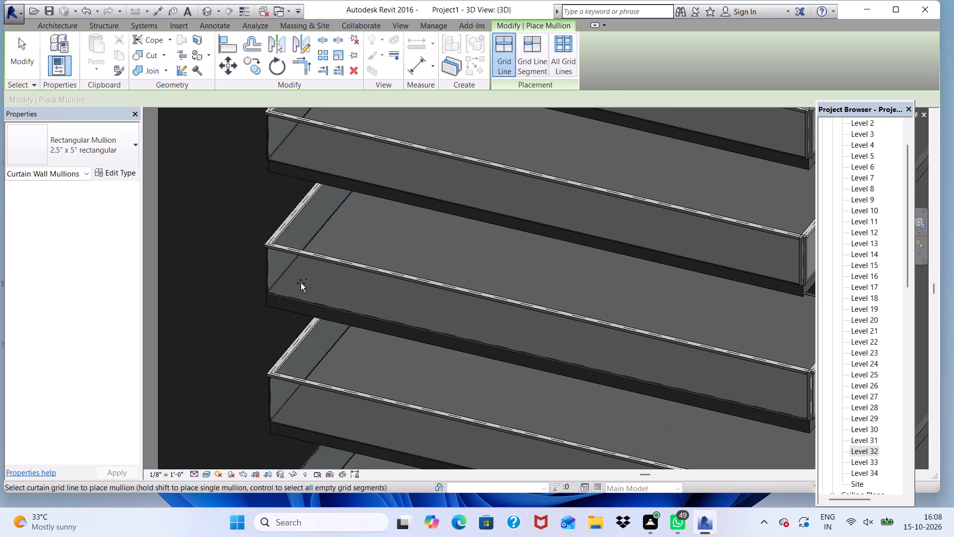
# Place 2.5" x 5" rectangular mullions along the fifth-highest balcony's front and both short side railing top edges, and vertically at its far corner.
pyautogui.scroll(-6, 295, 265)
pyautogui.scroll(-6, 344, 215)
pyautogui.scroll(6, 351, 343)
pyautogui.scroll(2, 285, 267)
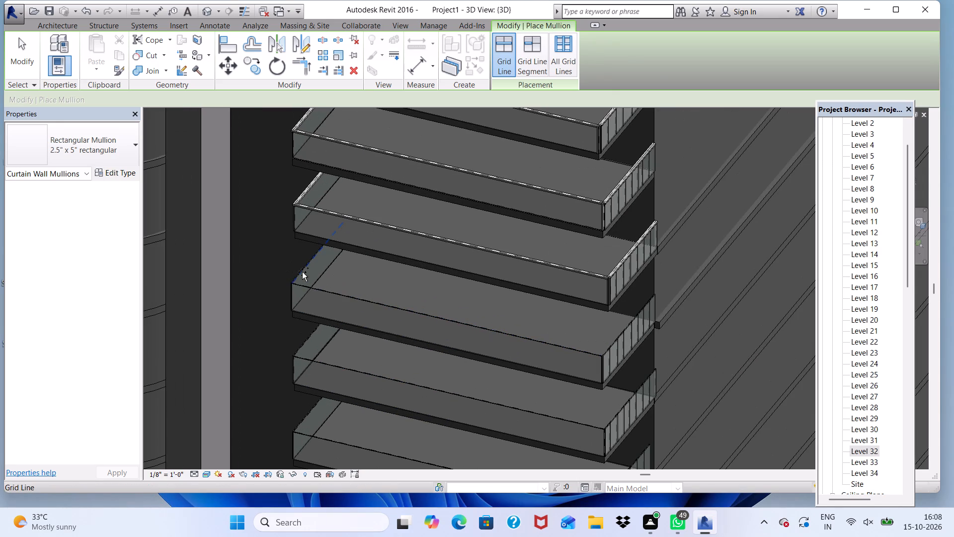
pyautogui.click(302, 272)
pyautogui.click(313, 283)
pyautogui.scroll(-5, 243, 288)
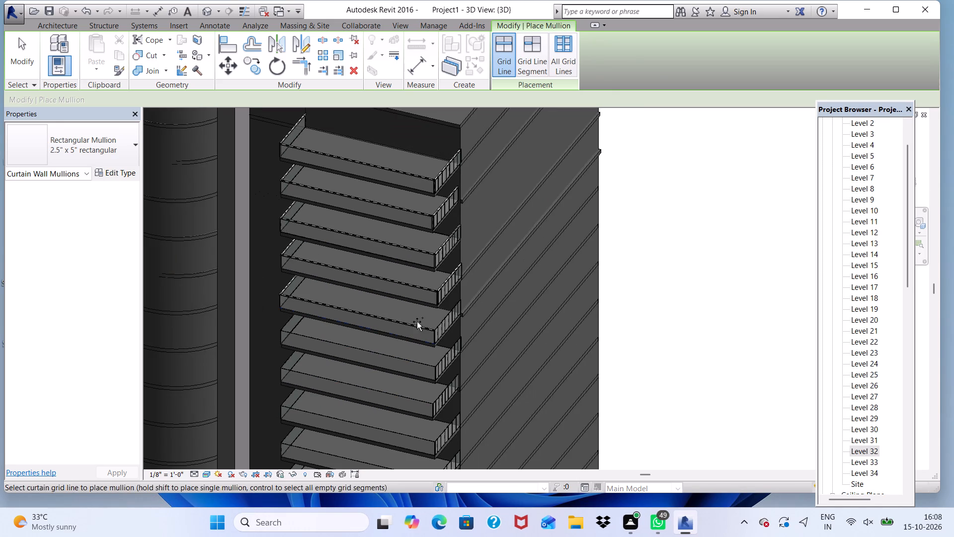
pyautogui.scroll(12, 437, 339)
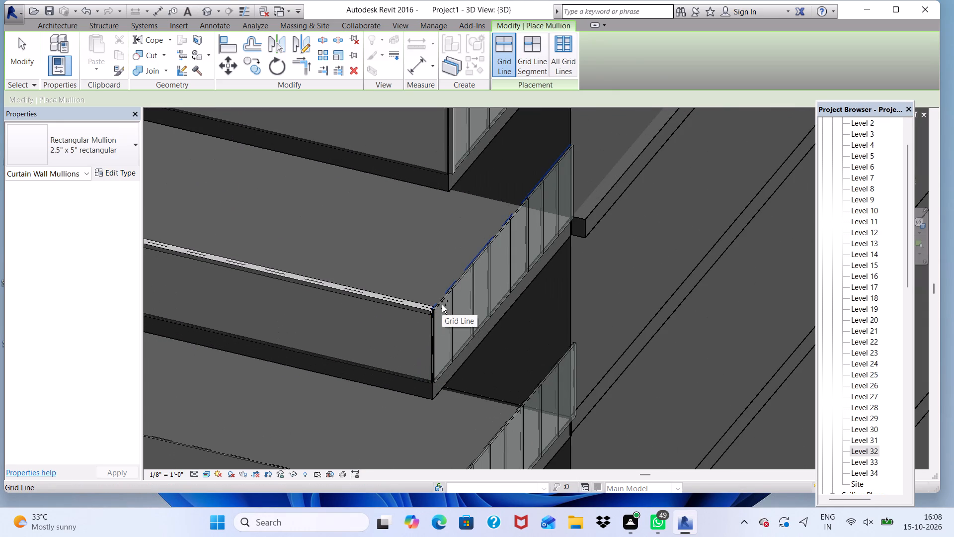
pyautogui.click(441, 300)
pyautogui.click(433, 325)
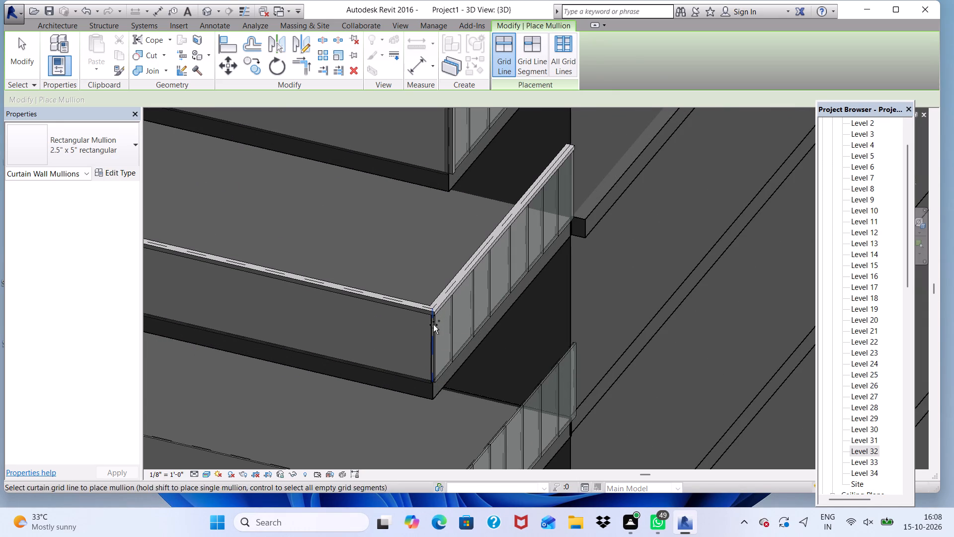
# Place 2.5" x 5" rectangular mullions along the top edges of the sixth-highest balcony's front railing and both short side railings.
pyautogui.scroll(-5, 424, 315)
pyautogui.scroll(-6, 437, 244)
pyautogui.scroll(6, 358, 316)
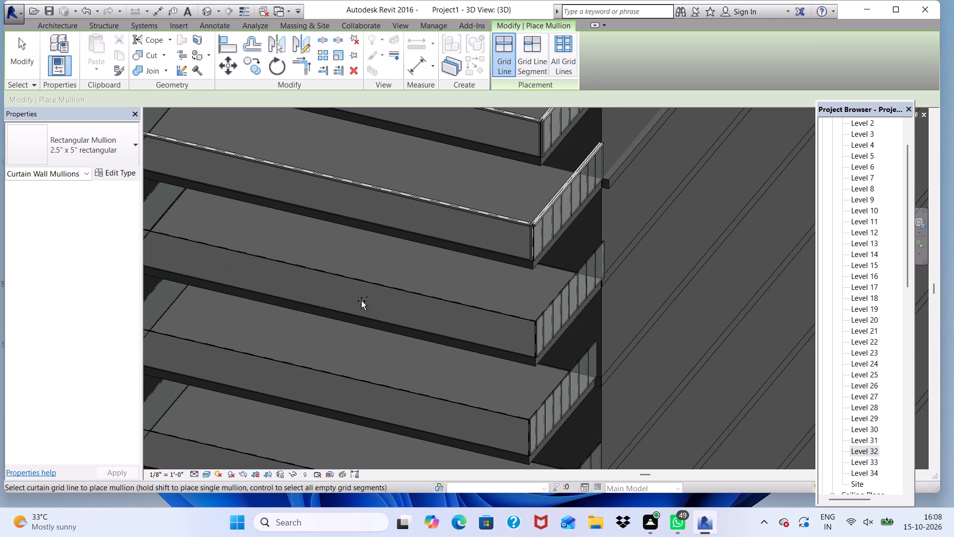
pyautogui.click(365, 281)
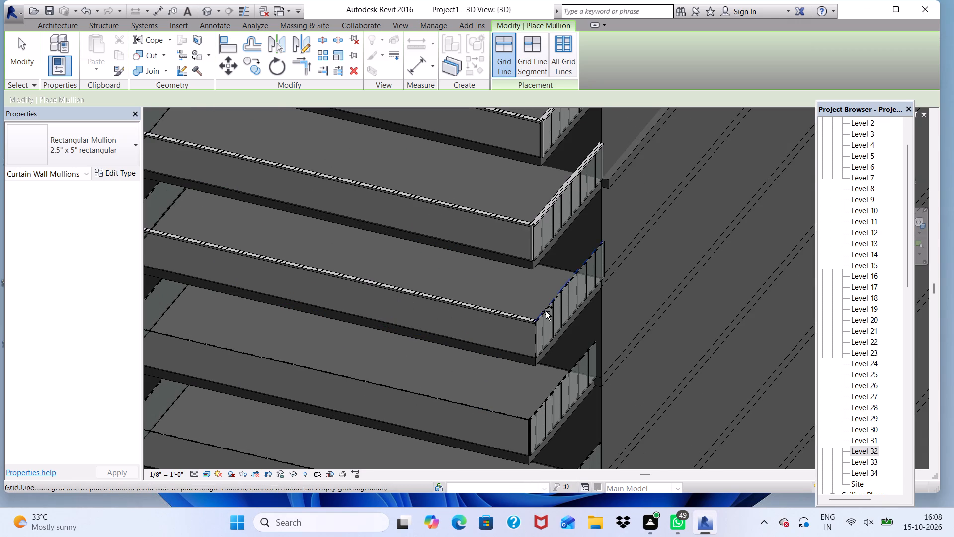
pyautogui.scroll(3, 546, 311)
pyautogui.click(546, 308)
pyautogui.scroll(-5, 441, 307)
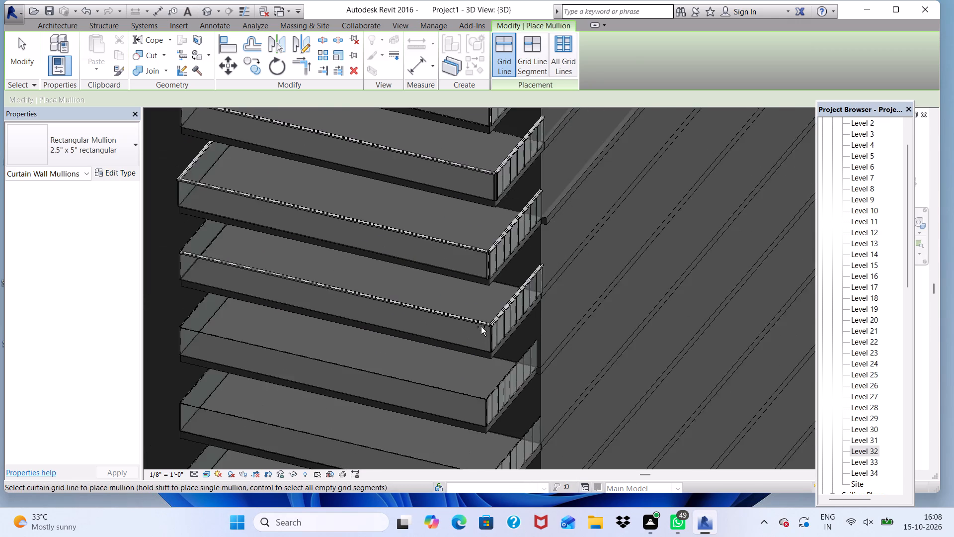
pyautogui.scroll(-3, 481, 327)
pyautogui.scroll(5, 296, 238)
pyautogui.click(293, 291)
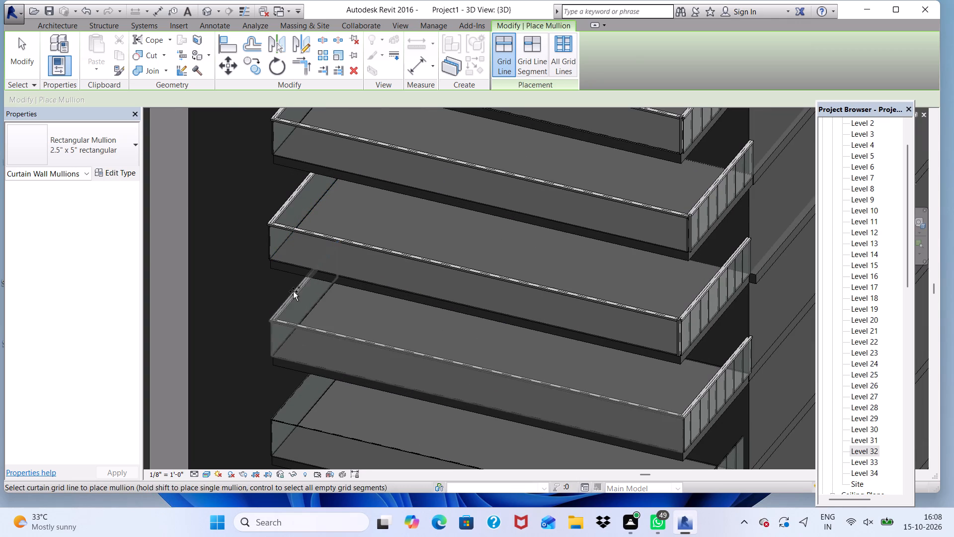
# Place a vertical 2.5" x 5" rectangular mullion at the sixth-highest balcony's far railing corner.
pyautogui.scroll(-6, 293, 291)
pyautogui.scroll(-4, 337, 304)
pyautogui.scroll(5, 440, 352)
pyautogui.scroll(8, 405, 329)
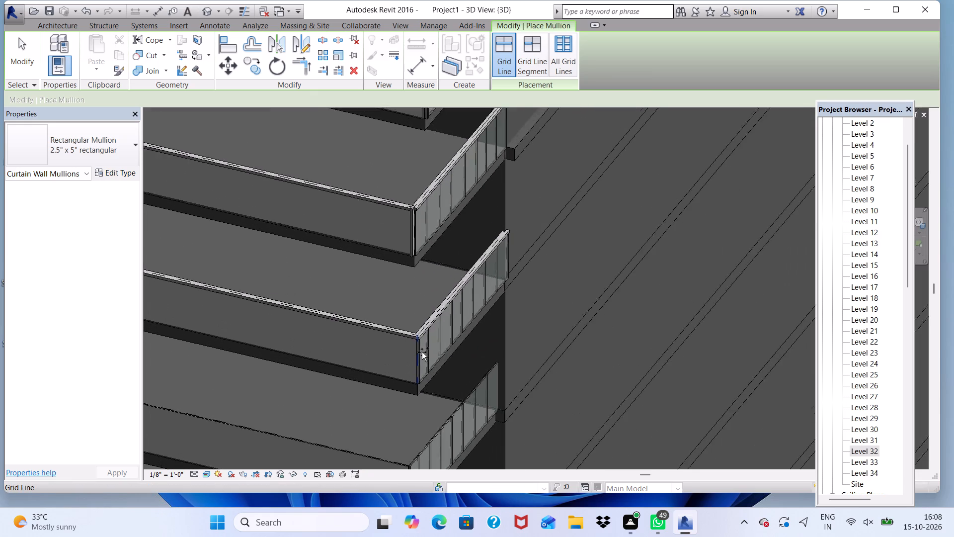
pyautogui.scroll(1, 422, 352)
pyautogui.click(416, 341)
# Place 2.5" x 5" rectangular mullions along the seventh-highest balcony's far short side and front railing top edges, and vertically at their shared corner.
pyautogui.scroll(-6, 399, 290)
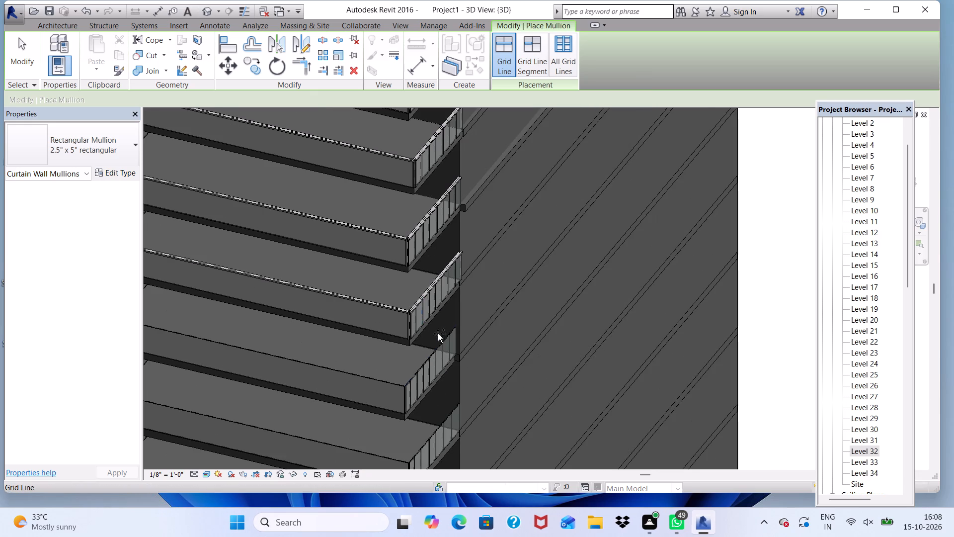
pyautogui.scroll(5, 430, 362)
pyautogui.click(429, 352)
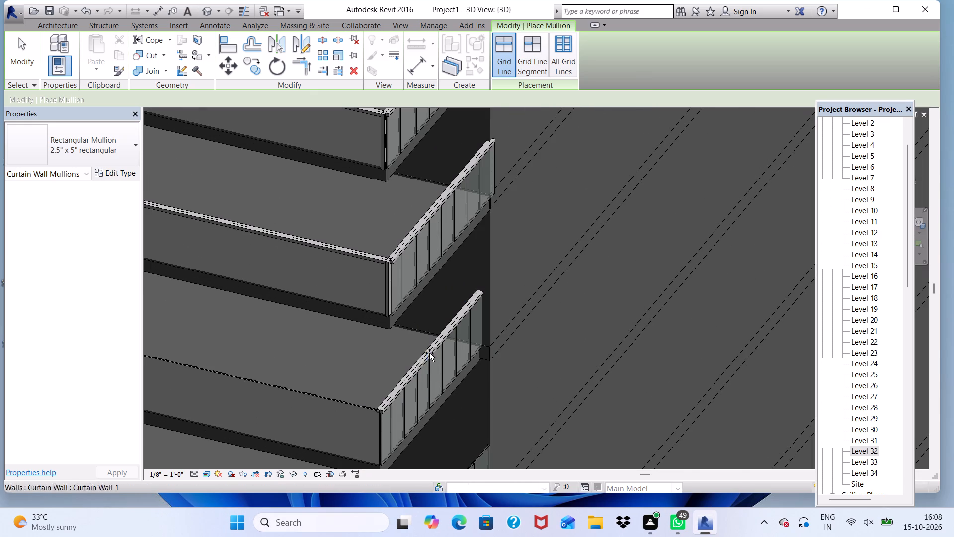
pyautogui.click(338, 401)
pyautogui.click(380, 421)
# Place 2.5" x 5" rectangular mullions along the eighth-highest balcony's far short side and front railing top edges, and vertically at their shared corner.
pyautogui.scroll(-12, 389, 357)
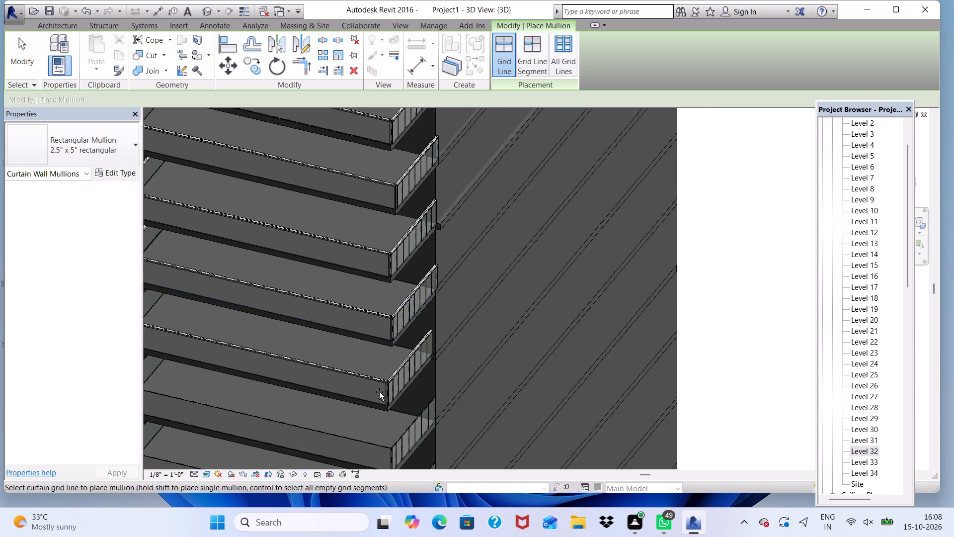
pyautogui.scroll(7, 376, 407)
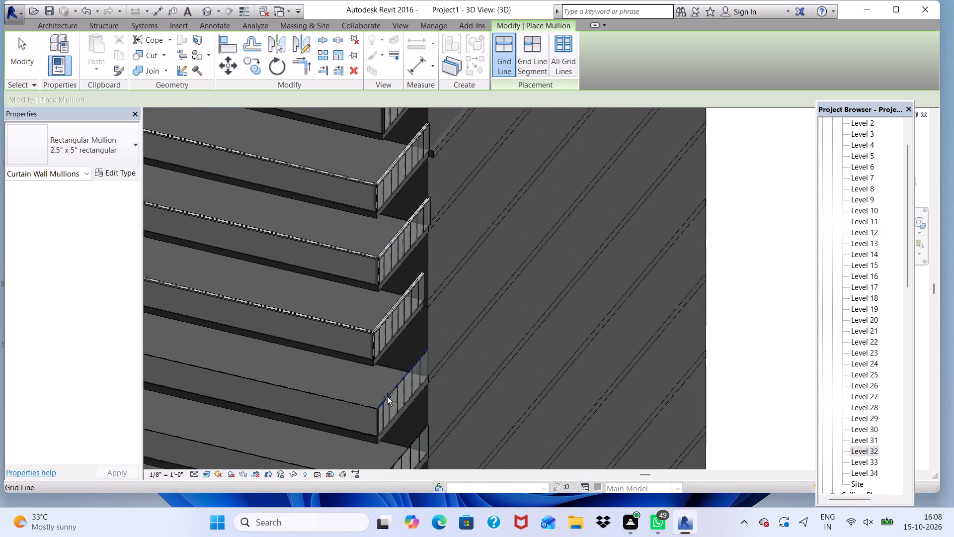
pyautogui.scroll(3, 387, 397)
pyautogui.click(390, 392)
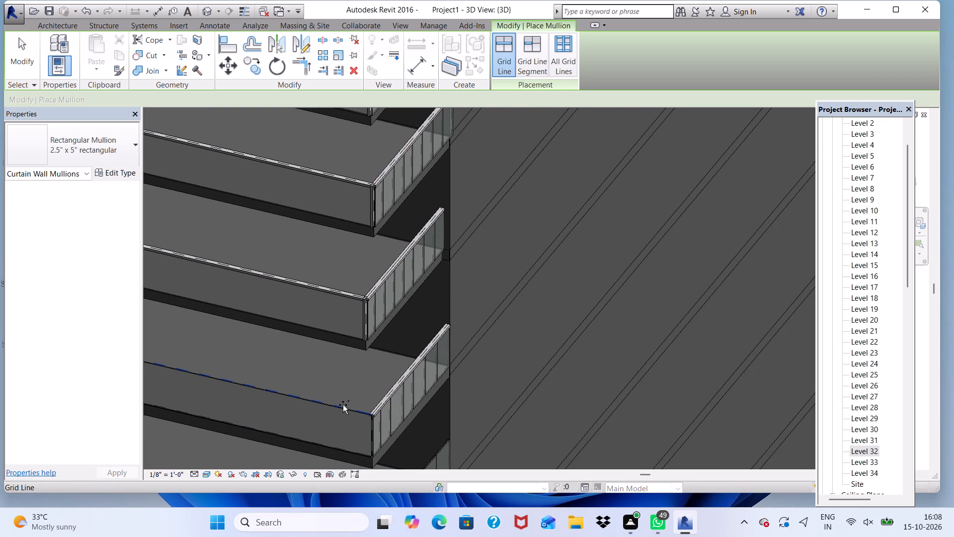
pyautogui.click(343, 406)
pyautogui.click(373, 422)
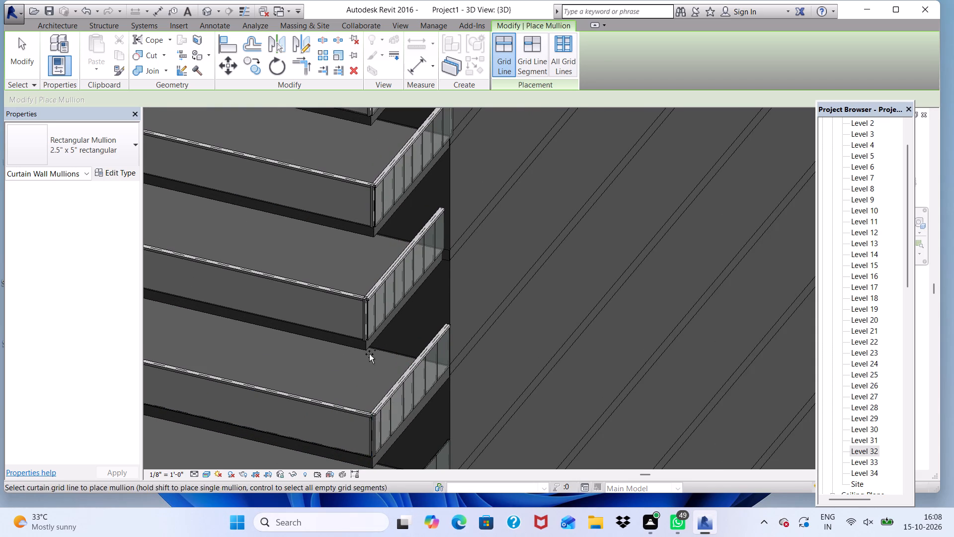
# Place 2.5" x 5" rectangular mullions along the column-side short railing's top edge on the eighth- and seventh-highest balconies.
pyautogui.scroll(-11, 369, 354)
pyautogui.scroll(9, 332, 369)
pyautogui.scroll(-3, 250, 350)
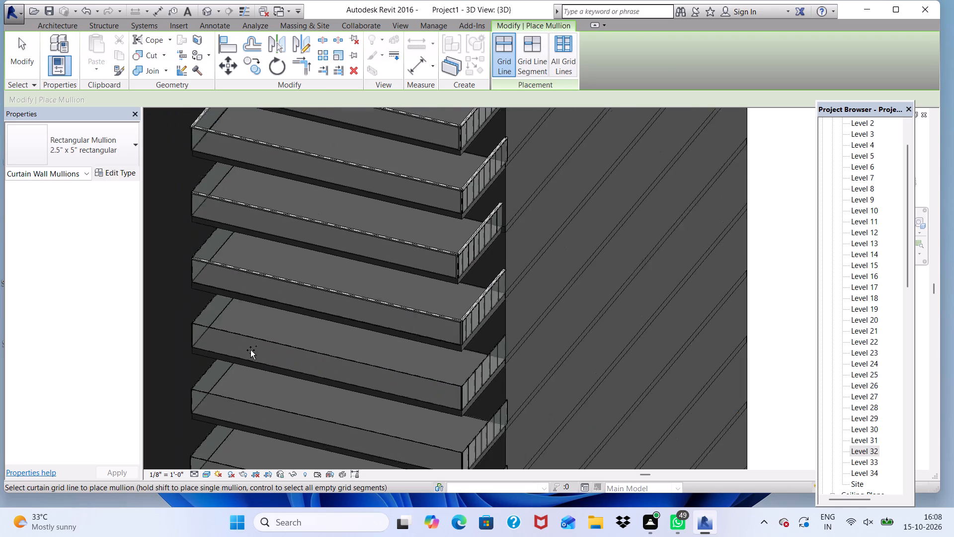
pyautogui.scroll(-2, 250, 350)
pyautogui.scroll(5, 220, 269)
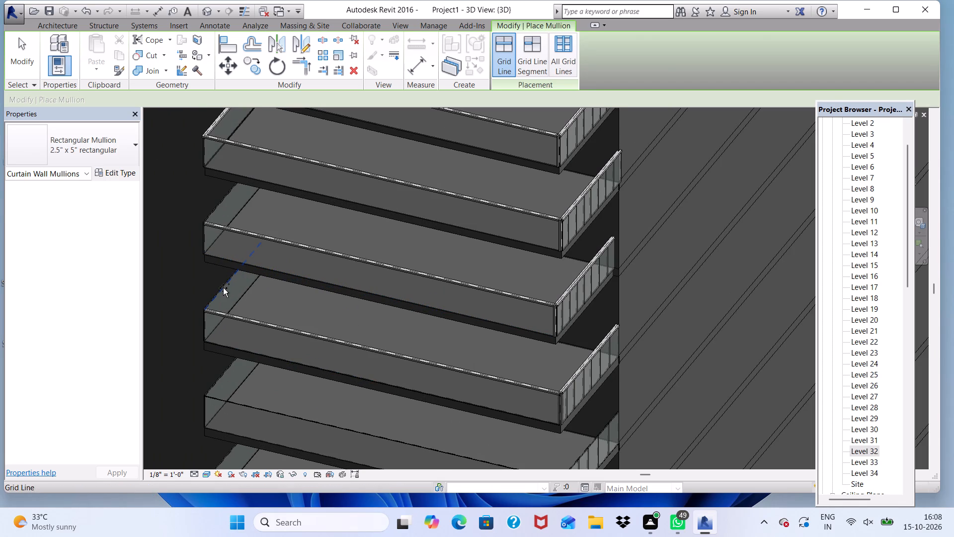
pyautogui.click(223, 287)
pyautogui.click(214, 202)
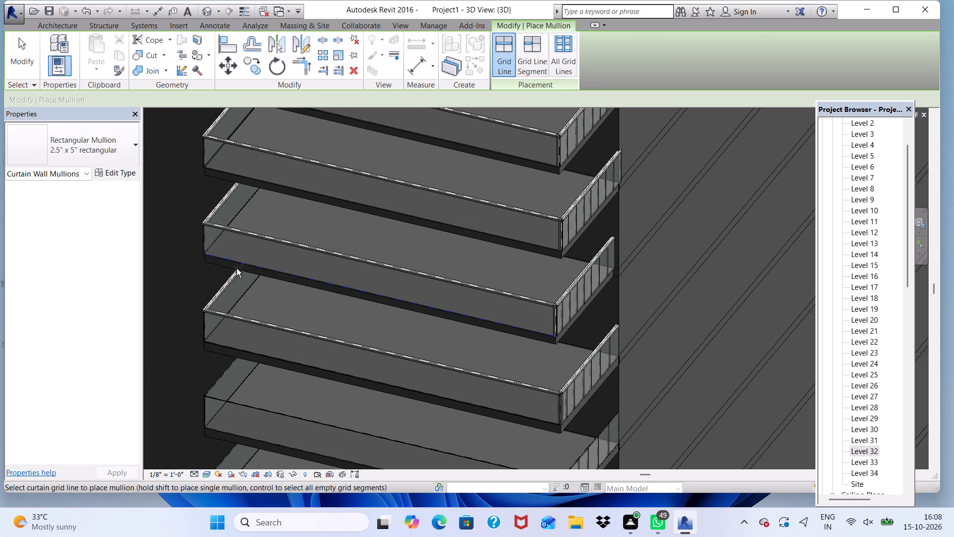
# Place 2.5" x 5" rectangular mullions along the ninth-highest balcony's front and both short side railing top edges, and vertically at its far corner.
pyautogui.scroll(-11, 241, 281)
pyautogui.scroll(8, 255, 303)
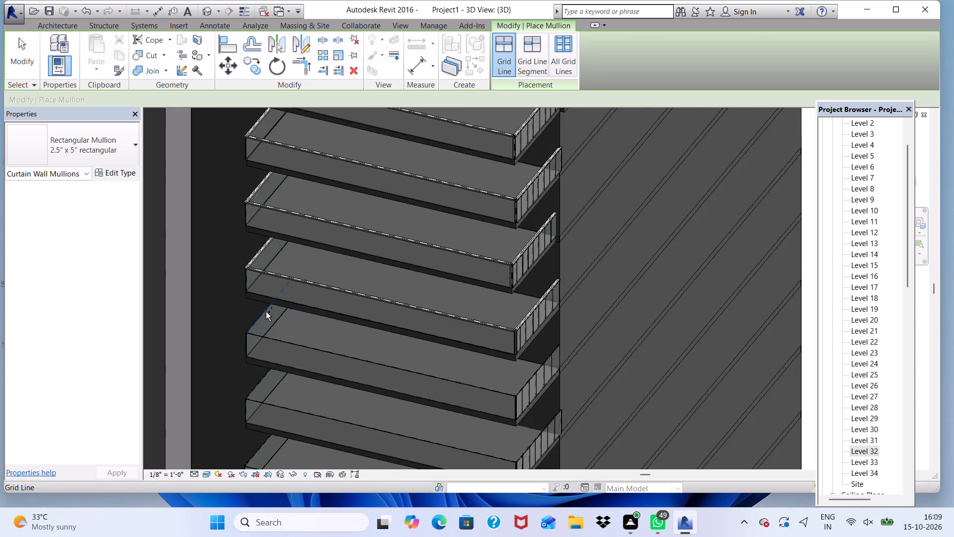
pyautogui.scroll(5, 266, 312)
pyautogui.click(266, 312)
pyautogui.click(284, 360)
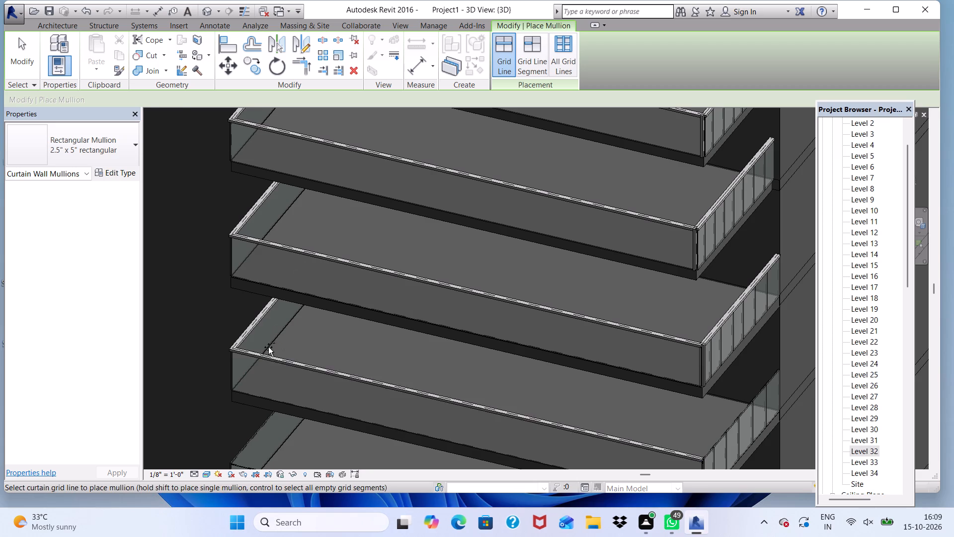
pyautogui.scroll(-9, 216, 339)
pyautogui.scroll(9, 363, 382)
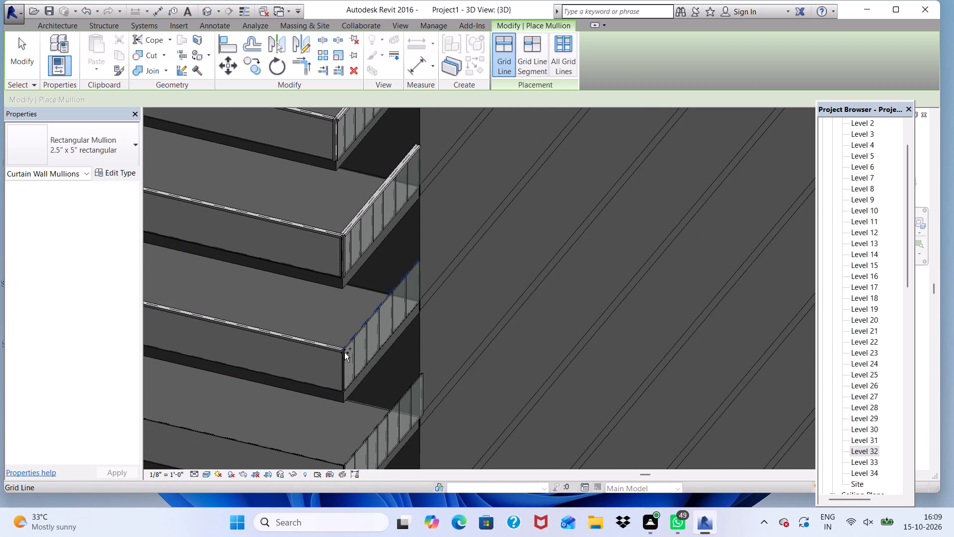
pyautogui.click(344, 353)
pyautogui.click(344, 370)
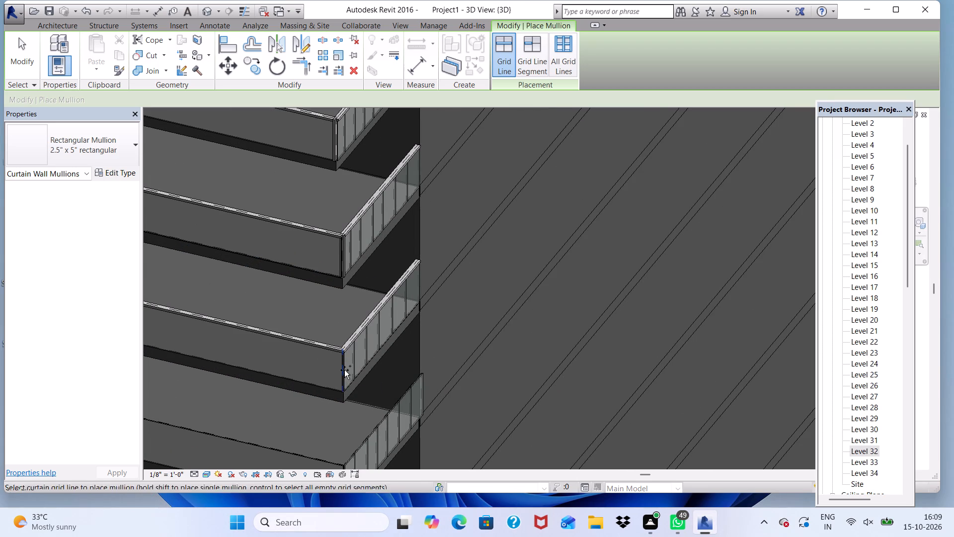
pyautogui.scroll(-12, 342, 354)
pyautogui.scroll(2, 376, 376)
pyautogui.scroll(-4, 328, 373)
pyautogui.scroll(6, 319, 404)
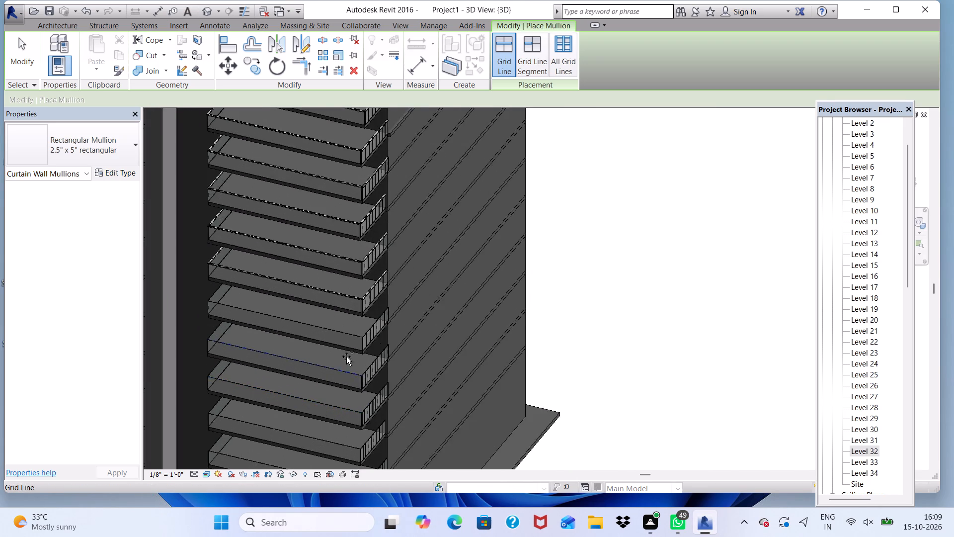
# Place 2.5" x 5" rectangular mullions along the tenth-highest balcony's front and both short side railing top edges.
pyautogui.scroll(6, 346, 357)
pyautogui.click(370, 325)
pyautogui.click(355, 333)
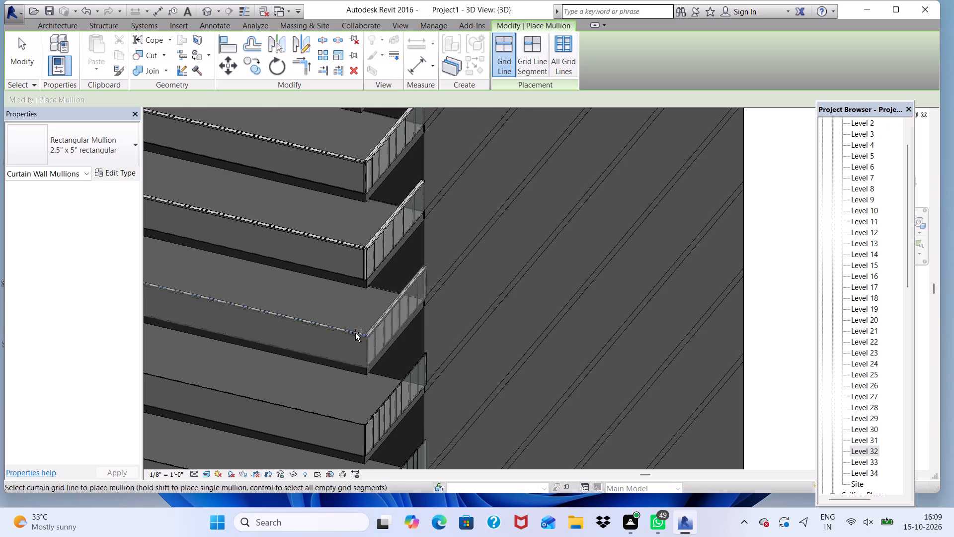
pyautogui.scroll(-6, 368, 352)
pyautogui.scroll(6, 238, 305)
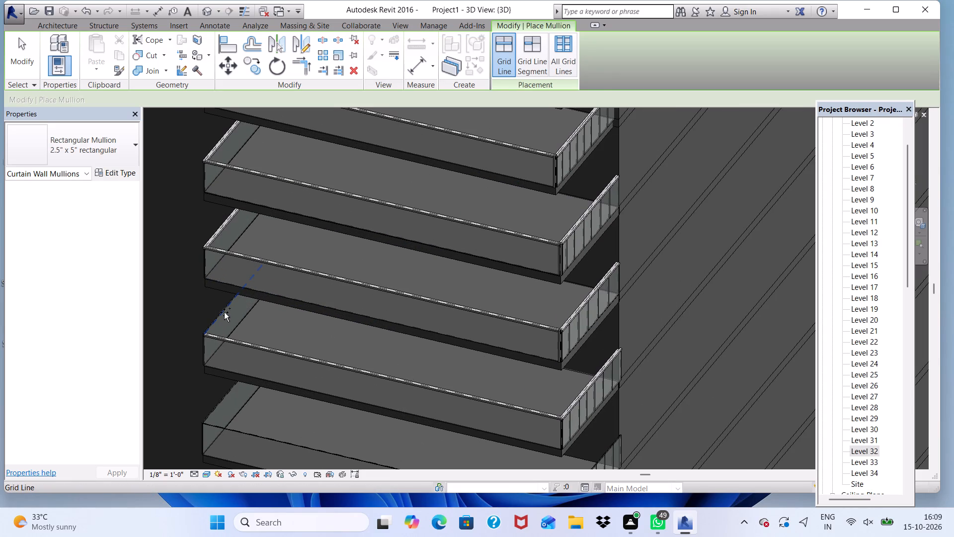
pyautogui.click(224, 312)
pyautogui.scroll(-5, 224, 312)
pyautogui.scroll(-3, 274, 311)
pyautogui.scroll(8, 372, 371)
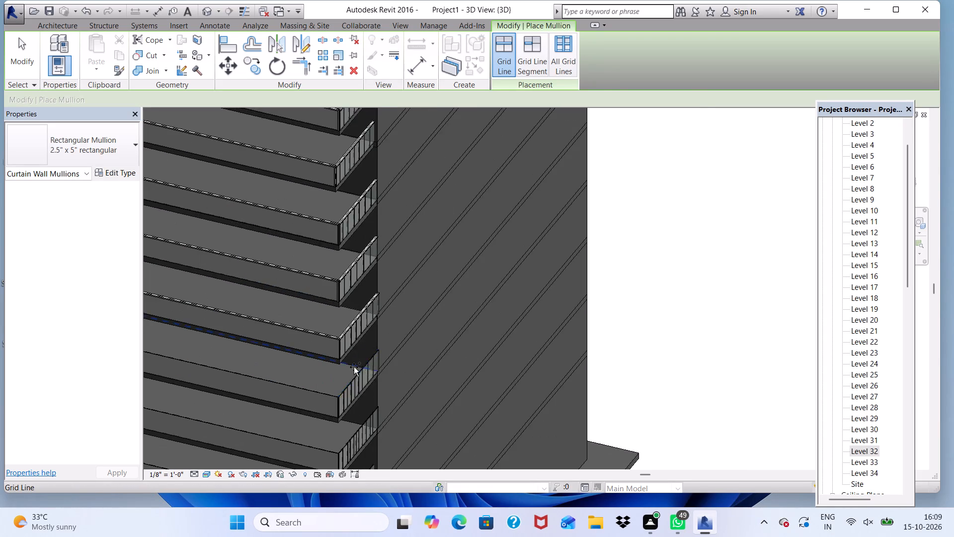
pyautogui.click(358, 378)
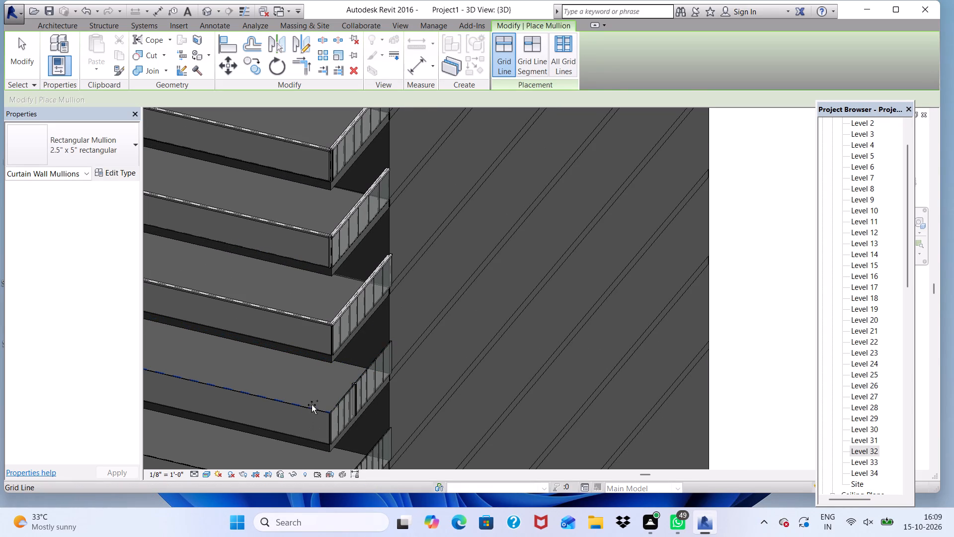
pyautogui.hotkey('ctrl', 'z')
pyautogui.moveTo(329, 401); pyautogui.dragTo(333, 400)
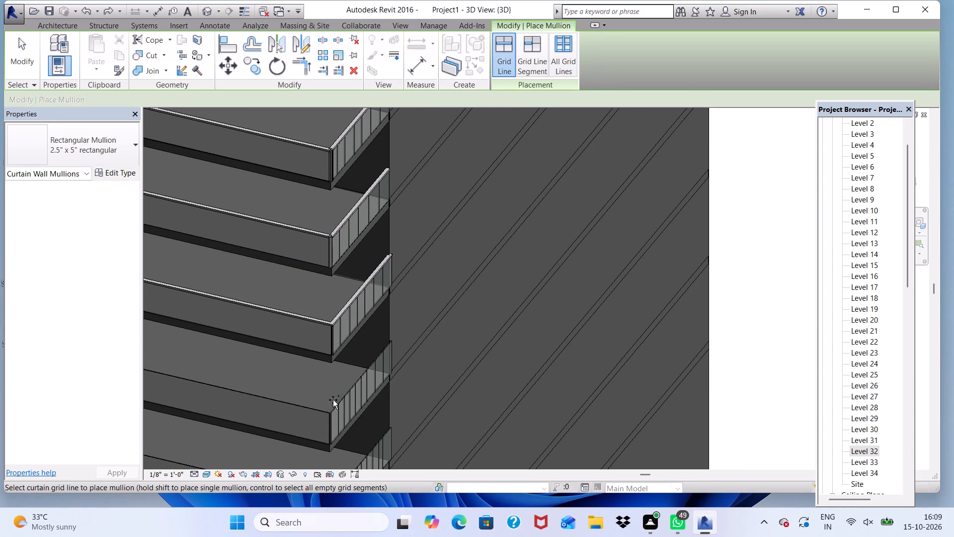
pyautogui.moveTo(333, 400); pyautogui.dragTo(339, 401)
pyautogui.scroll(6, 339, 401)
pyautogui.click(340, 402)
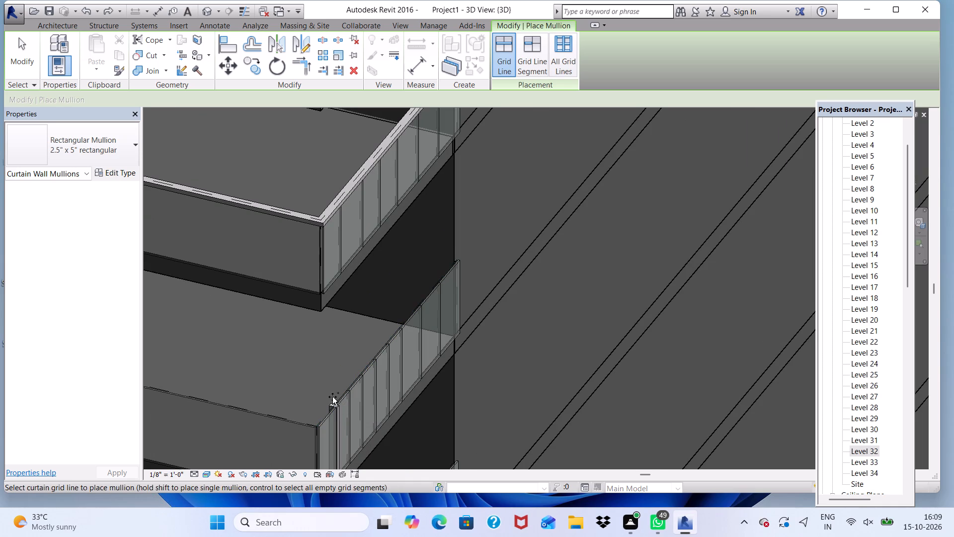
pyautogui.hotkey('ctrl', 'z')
# Place 2.5" x 5" rectangular mullions along the eleventh-highest balcony's front and both short side railing top edges, and vertically at its far corner.
pyautogui.scroll(4, 327, 414)
pyautogui.click(327, 415)
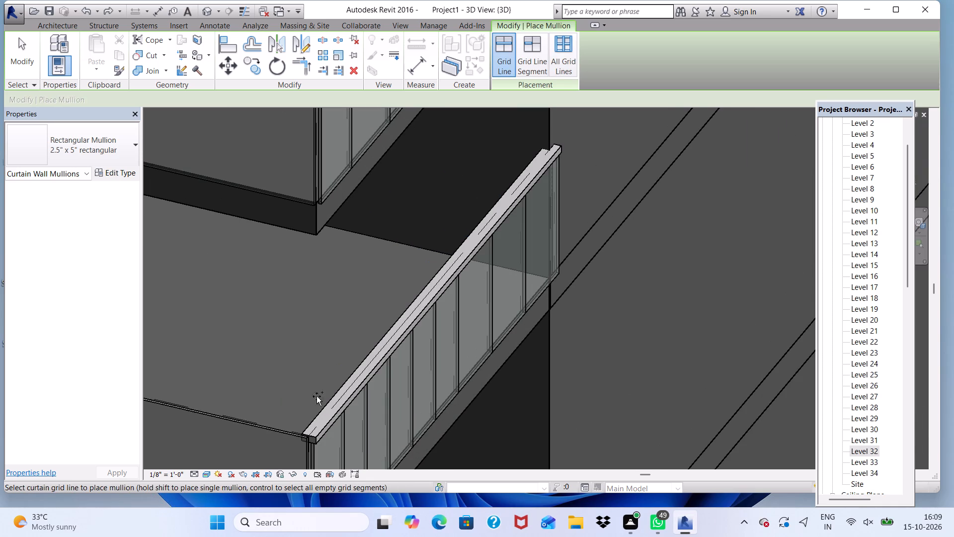
pyautogui.scroll(-1, 270, 410)
pyautogui.click(267, 423)
pyautogui.scroll(-5, 289, 350)
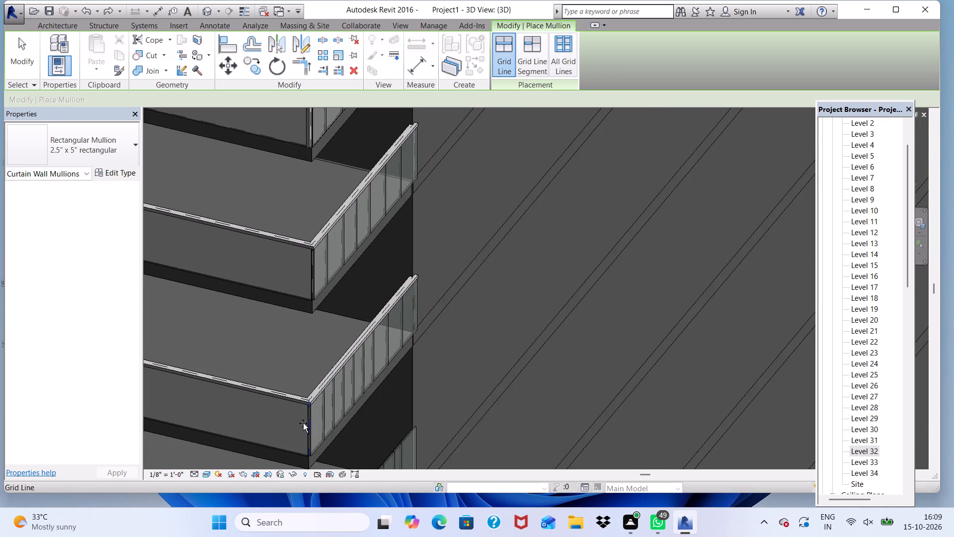
pyautogui.scroll(5, 291, 413)
pyautogui.click(325, 417)
pyautogui.scroll(-2, 328, 385)
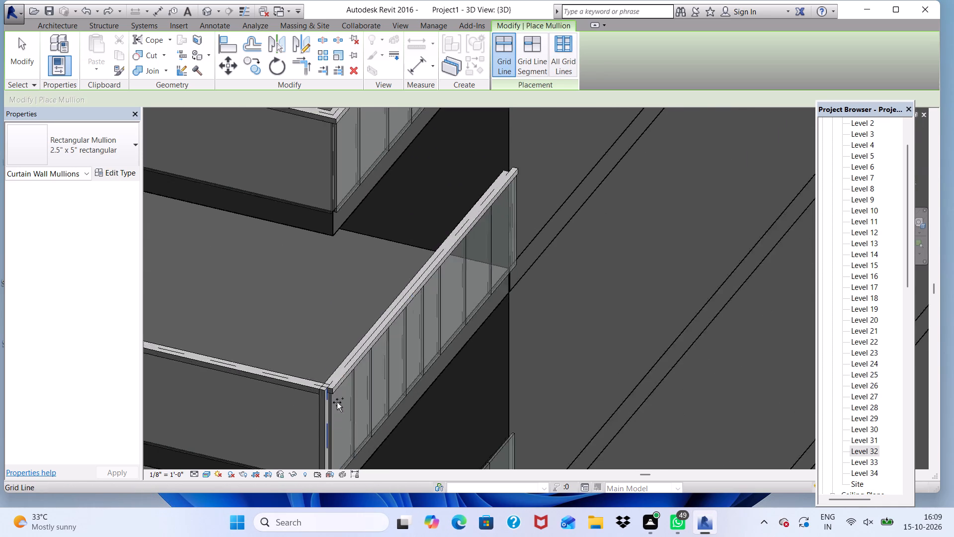
pyautogui.scroll(-4, 337, 402)
pyautogui.scroll(-10, 263, 367)
pyautogui.scroll(-2, 391, 389)
pyautogui.scroll(3, 255, 397)
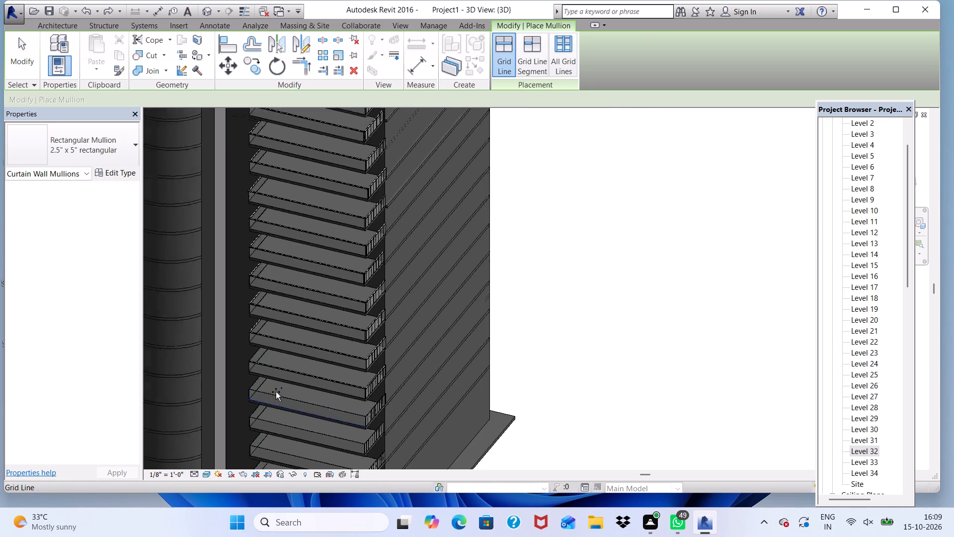
pyautogui.scroll(6, 276, 392)
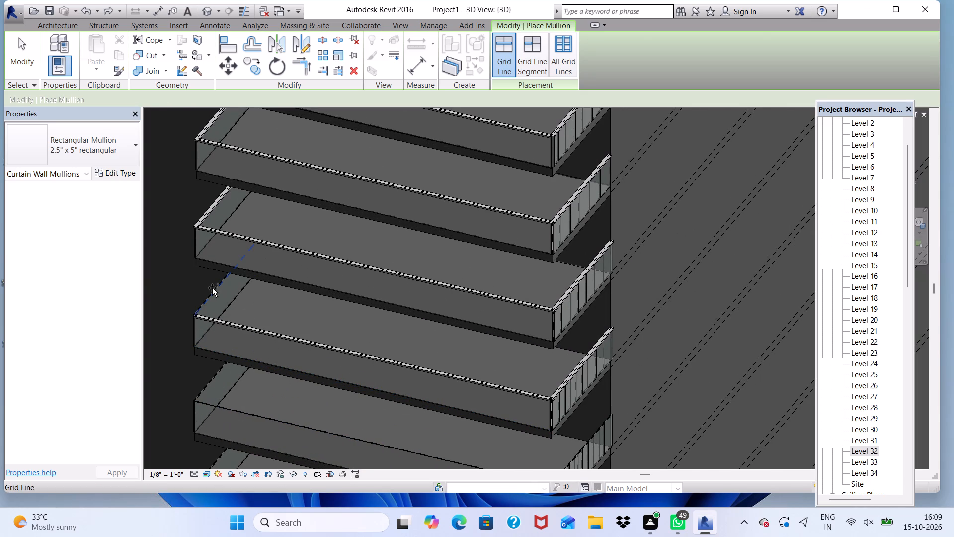
pyautogui.click(212, 288)
# Place 2.5" x 5" rectangular mullions along the twelfth-highest balcony's front and both short side railing top edges, and vertically at its far corner.
pyautogui.scroll(4, 229, 365)
pyautogui.click(222, 368)
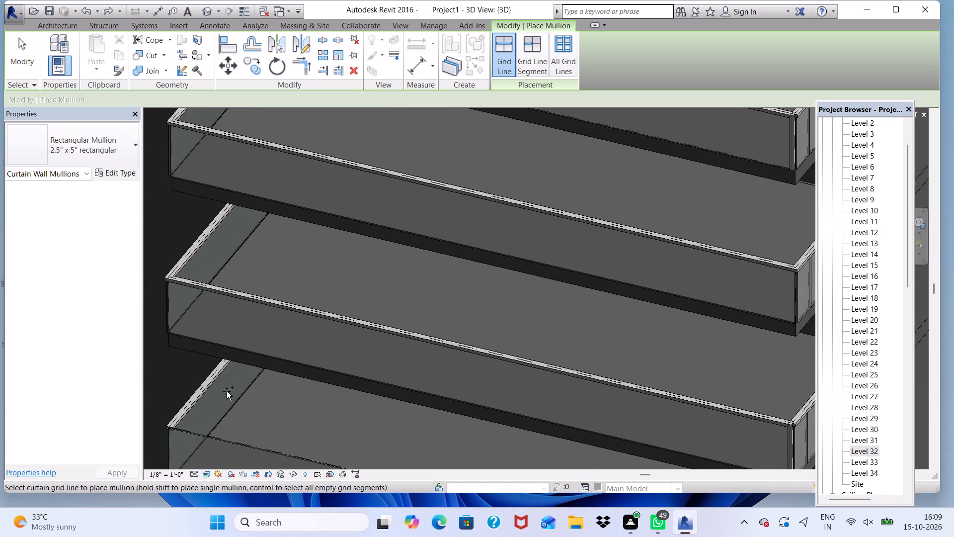
pyautogui.click(233, 442)
pyautogui.scroll(-10, 214, 363)
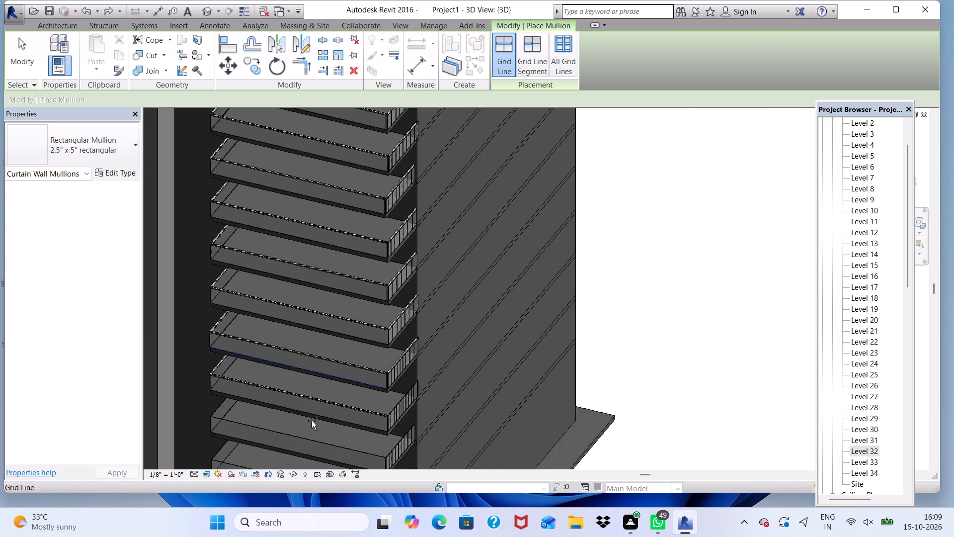
pyautogui.scroll(15, 386, 429)
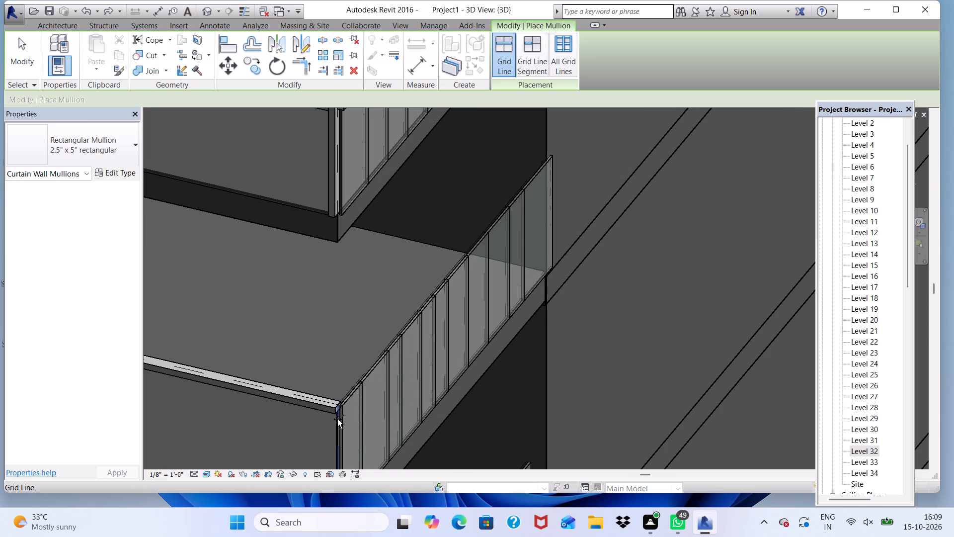
pyautogui.click(340, 419)
pyautogui.click(350, 396)
pyautogui.scroll(-3, 347, 410)
pyautogui.scroll(1, 340, 428)
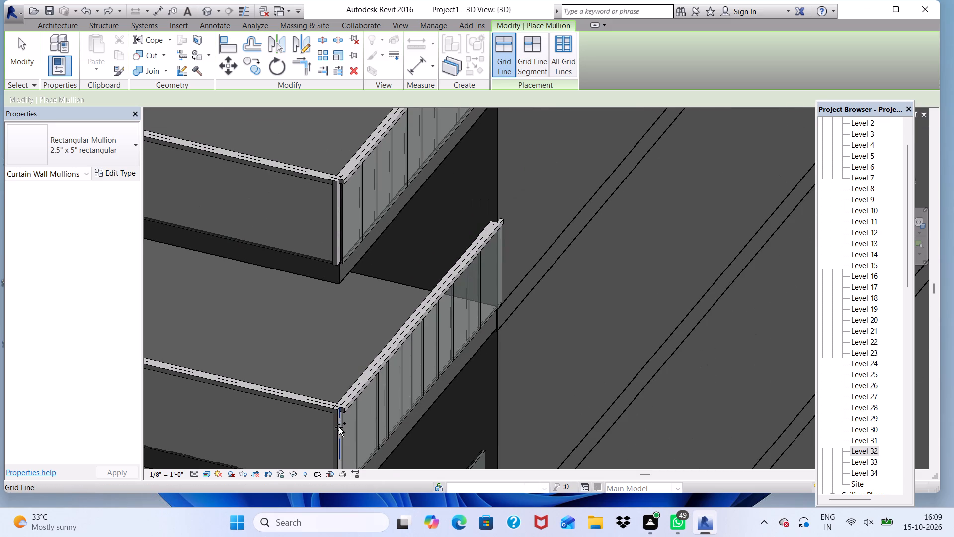
pyautogui.click(339, 421)
pyautogui.scroll(-11, 326, 352)
# Place 2.5" x 5" rectangular mullions along the fourth-lowest balcony's far short side and front railing top edges, and vertically at their shared corner.
pyautogui.scroll(5, 364, 424)
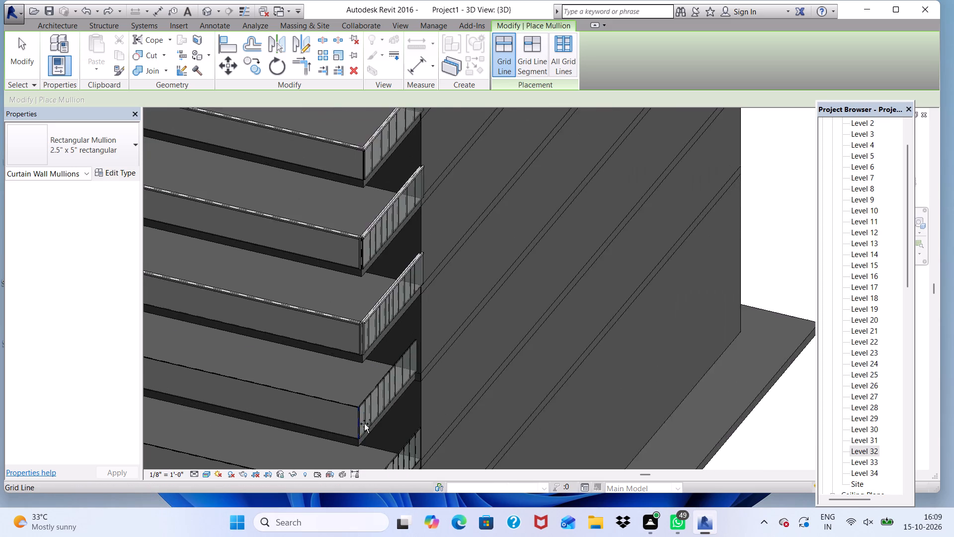
pyautogui.scroll(4, 364, 424)
pyautogui.scroll(-1, 367, 398)
pyautogui.scroll(5, 367, 393)
pyautogui.click(367, 393)
pyautogui.scroll(2, 326, 455)
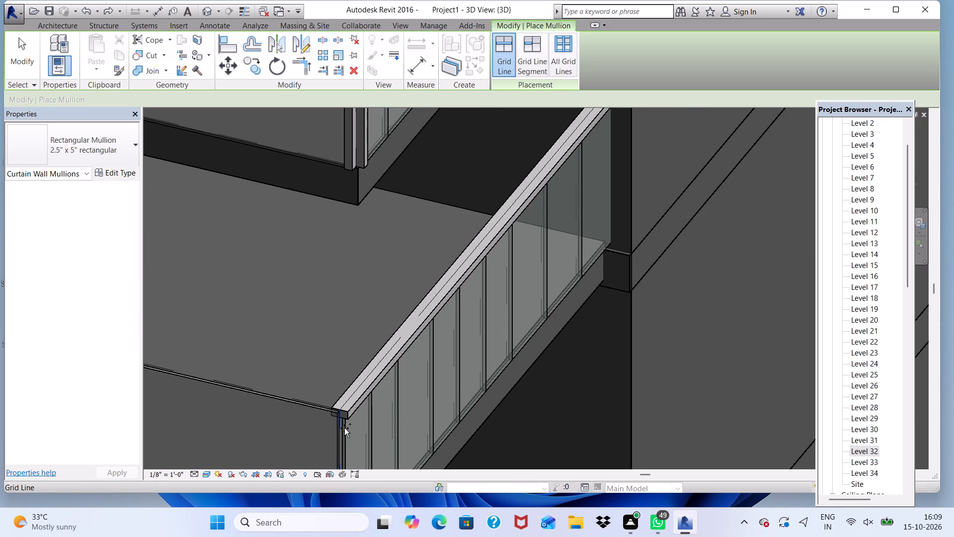
pyautogui.click(343, 428)
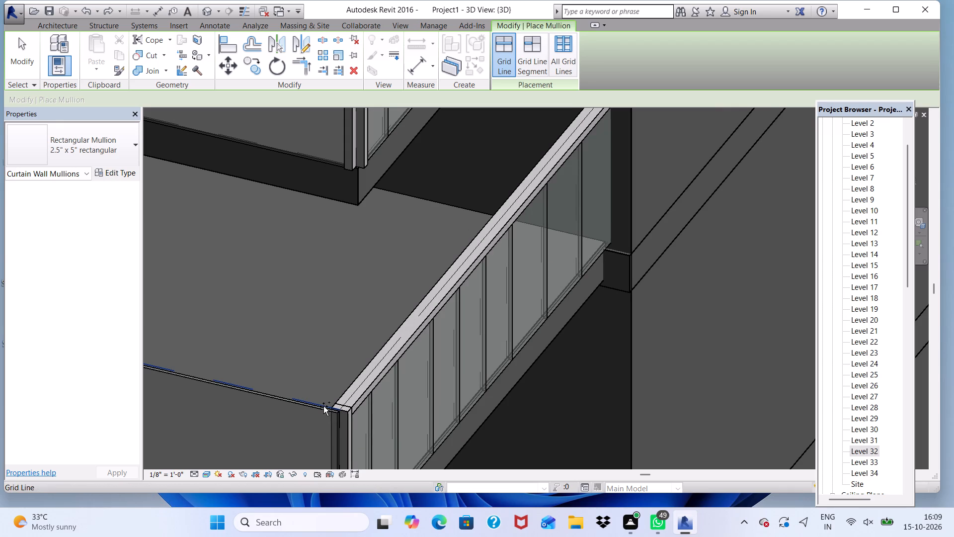
pyautogui.click(323, 408)
# Place 2.5" x 5" rectangular mullions along the third-lowest balcony's front and far short side railing top edges, and vertically at their shared corner.
pyautogui.scroll(-15, 349, 358)
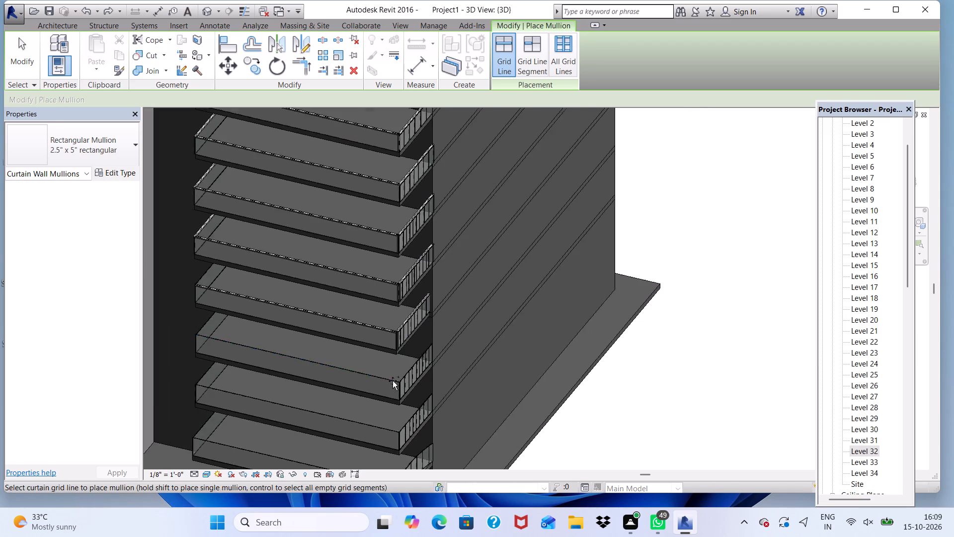
pyautogui.scroll(5, 388, 387)
pyautogui.click(389, 373)
pyautogui.scroll(2, 401, 383)
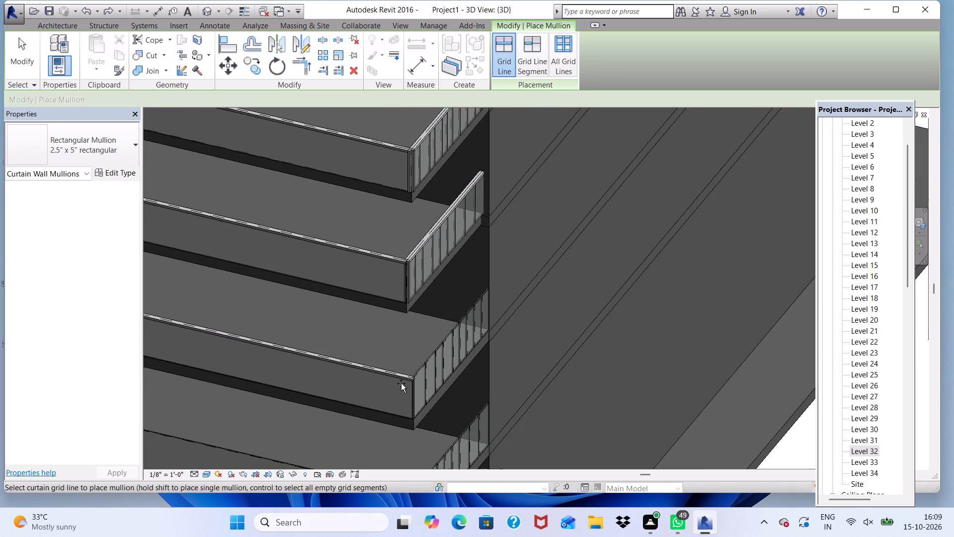
pyautogui.click(413, 390)
pyautogui.scroll(5, 433, 358)
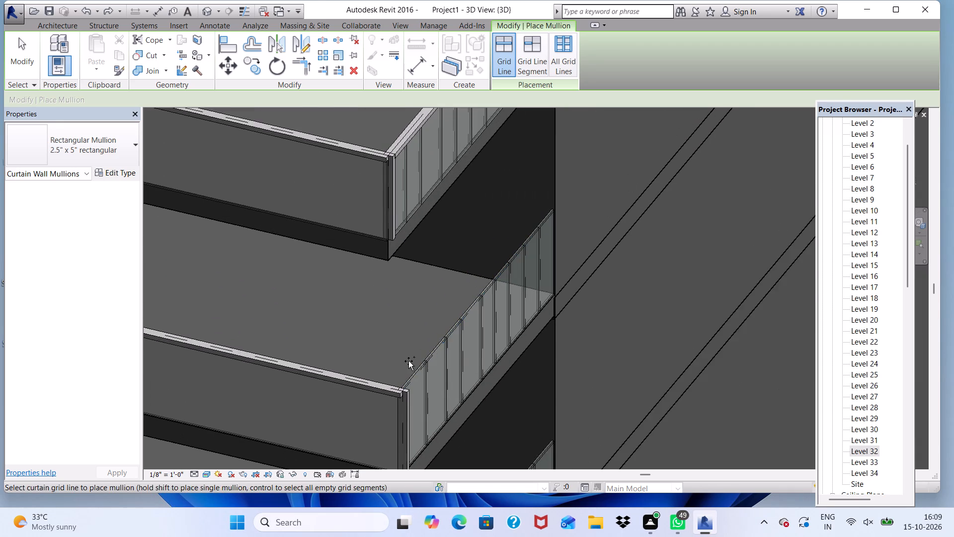
pyautogui.click(416, 374)
# Place 2.5" x 5" rectangular mullions along the lowest balcony's curved far short side and front railing top edges, and vertically at their shared corner.
pyautogui.scroll(-13, 395, 297)
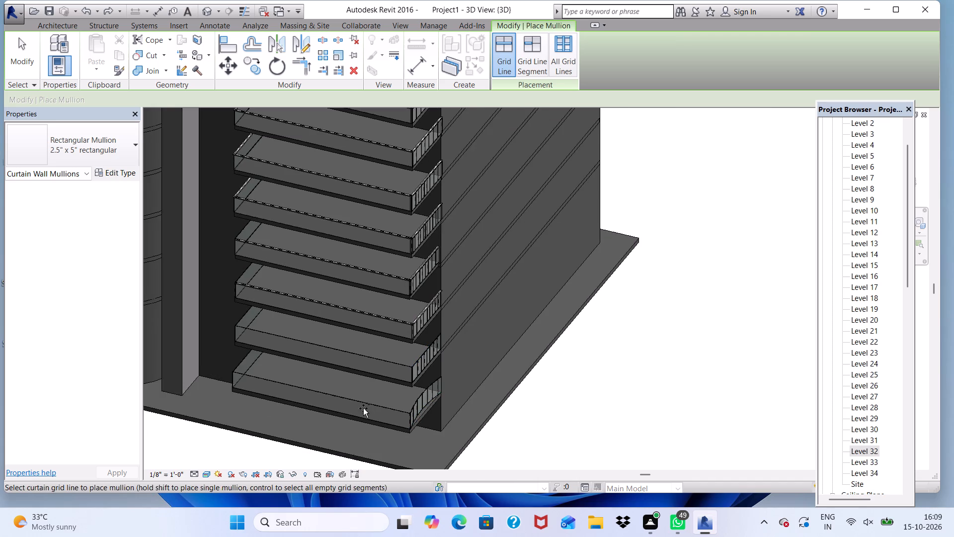
pyautogui.scroll(9, 396, 417)
pyautogui.click(439, 401)
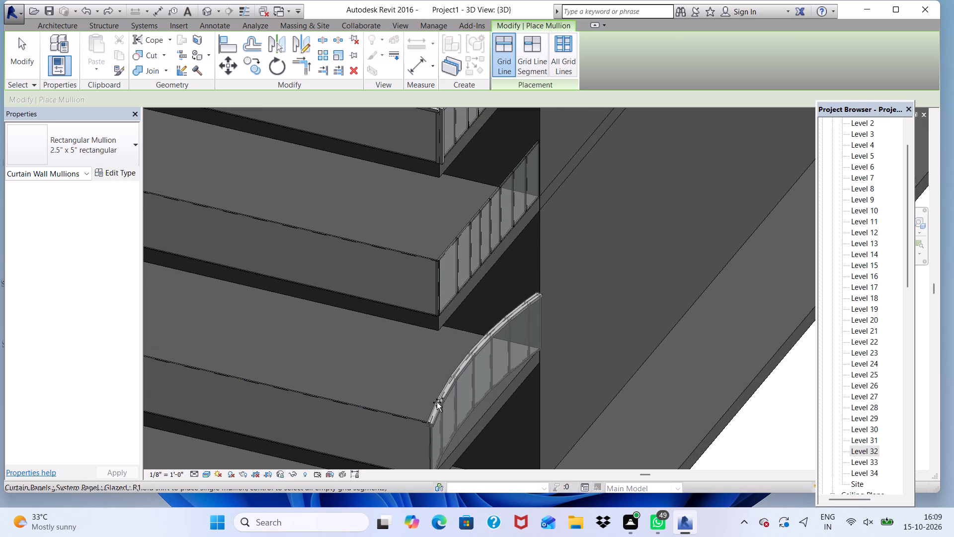
pyautogui.click(402, 416)
pyautogui.scroll(2, 428, 441)
pyautogui.click(429, 440)
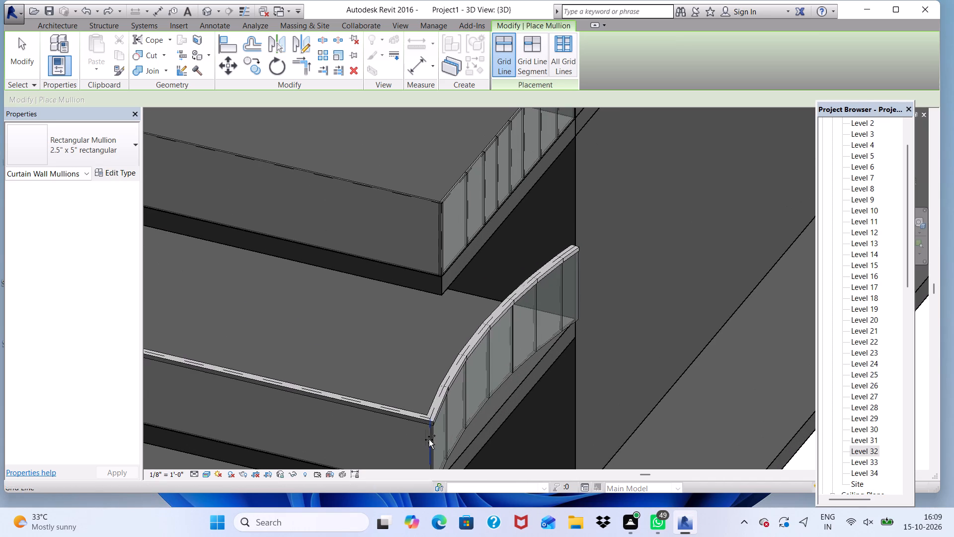
# Place 2.5" x 5" rectangular mullions along the second-lowest balcony's far short side and front railing top edges, and vertically at their shared corner.
pyautogui.scroll(-1, 427, 432)
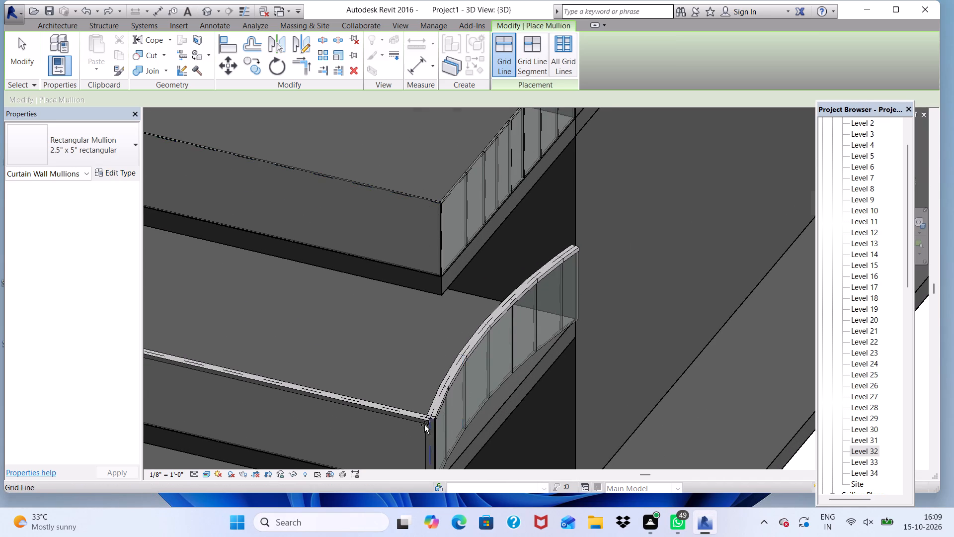
pyautogui.scroll(-9, 424, 425)
pyautogui.scroll(5, 455, 258)
pyautogui.click(455, 258)
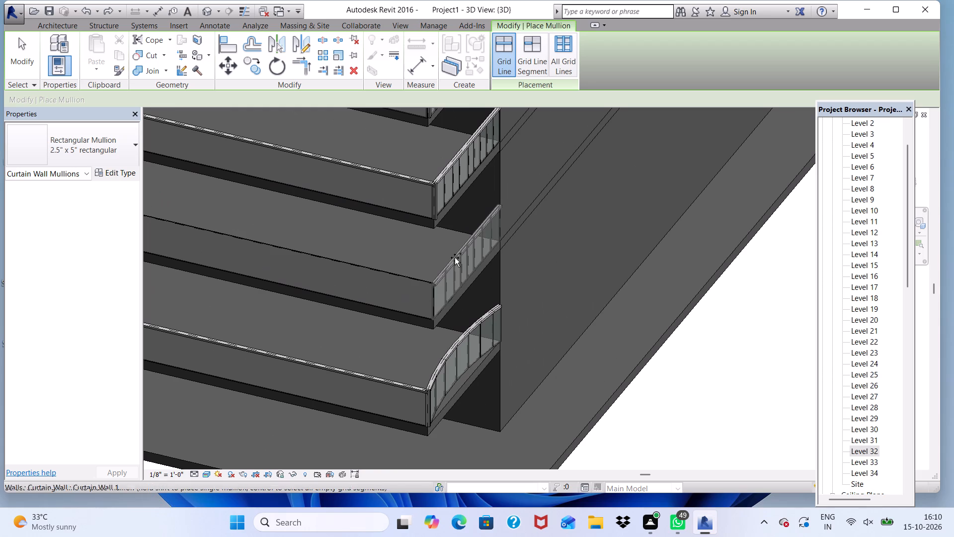
pyautogui.click(400, 273)
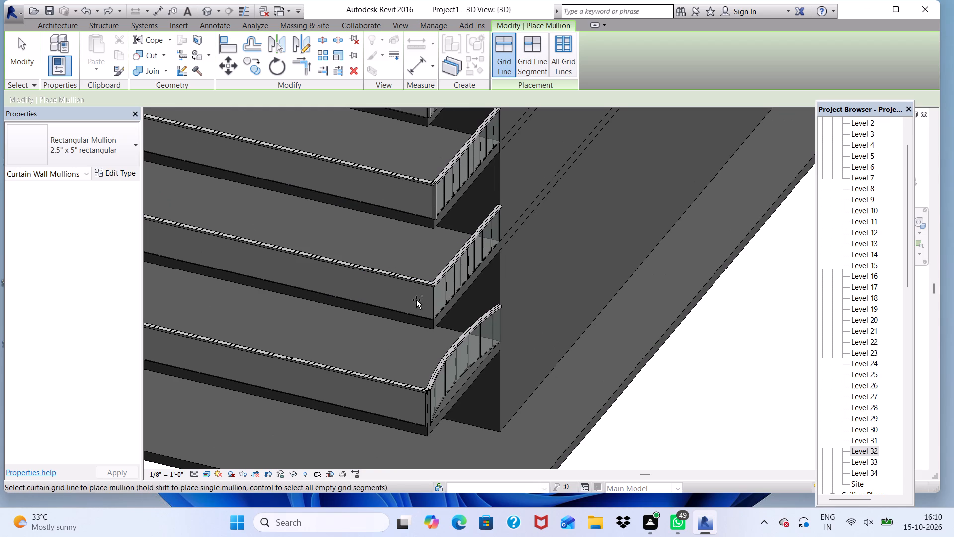
pyautogui.click(430, 301)
# Place 2.5" x 5" rectangular mullions along the column-side short railing's top edge on the three lowest balconies, and finish mullion placement.
pyautogui.scroll(-7, 426, 280)
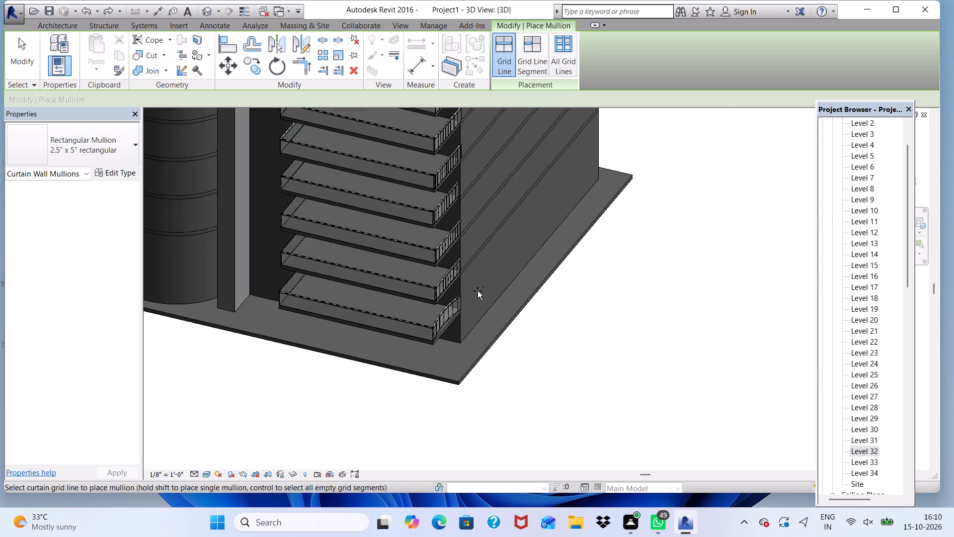
pyautogui.scroll(-3, 477, 291)
pyautogui.scroll(15, 379, 263)
pyautogui.click(317, 237)
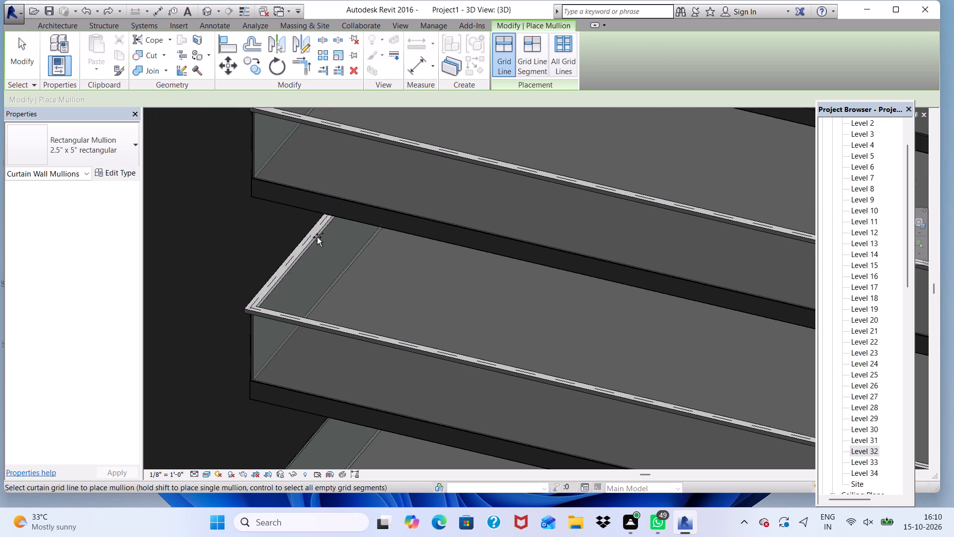
pyautogui.scroll(-11, 319, 243)
pyautogui.scroll(6, 350, 214)
pyautogui.click(350, 214)
pyautogui.scroll(-3, 360, 244)
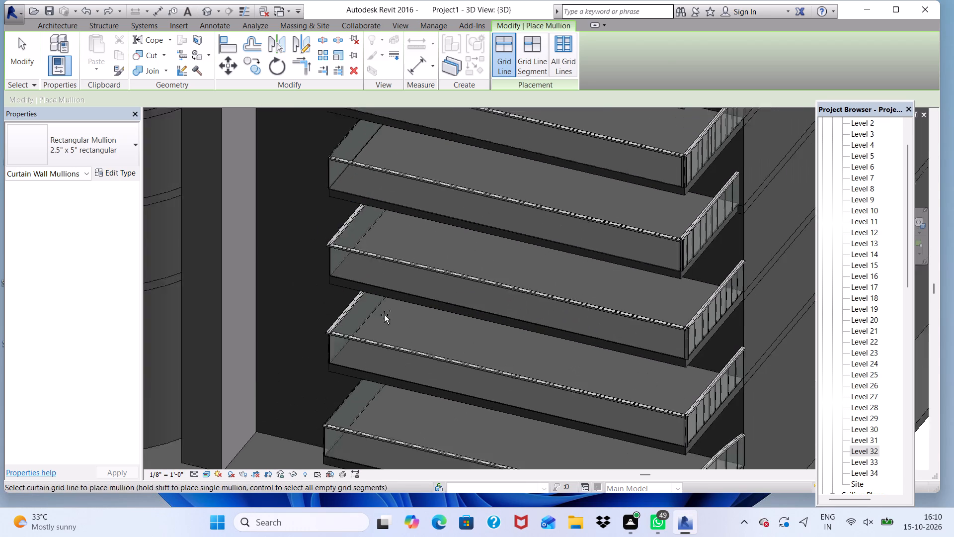
pyautogui.scroll(-6, 384, 315)
pyautogui.scroll(5, 355, 363)
pyautogui.scroll(5, 398, 317)
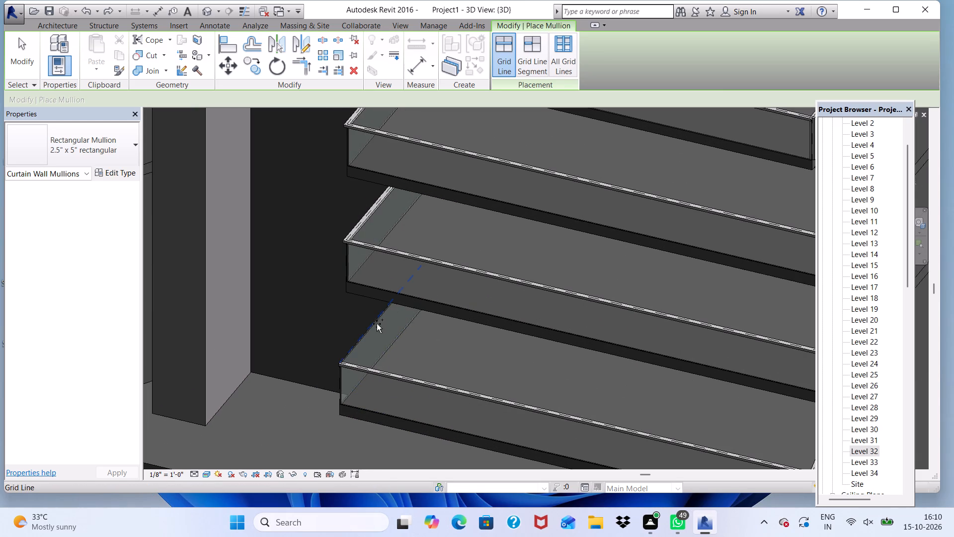
pyautogui.click(371, 326)
pyautogui.scroll(-15, 370, 337)
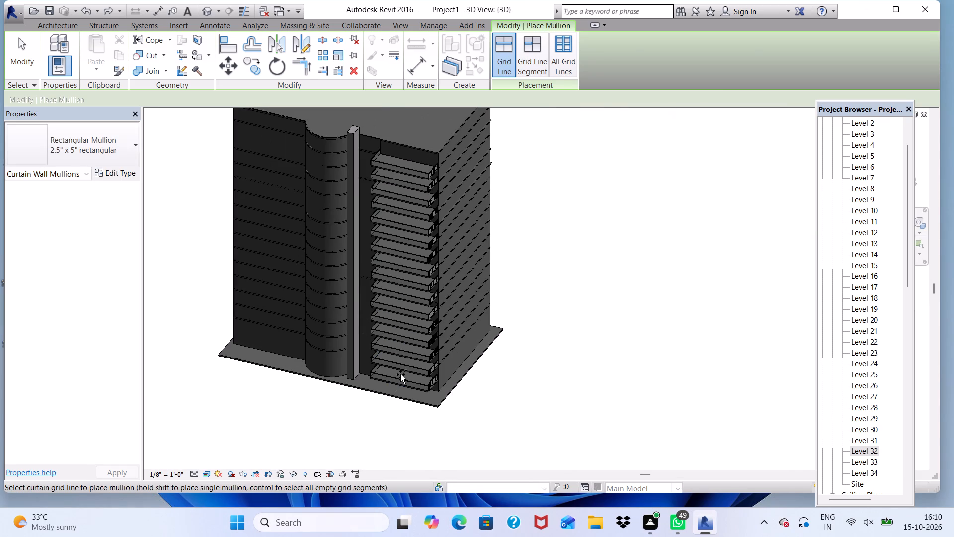
pyautogui.press('`')
pyautogui.press('Escape')
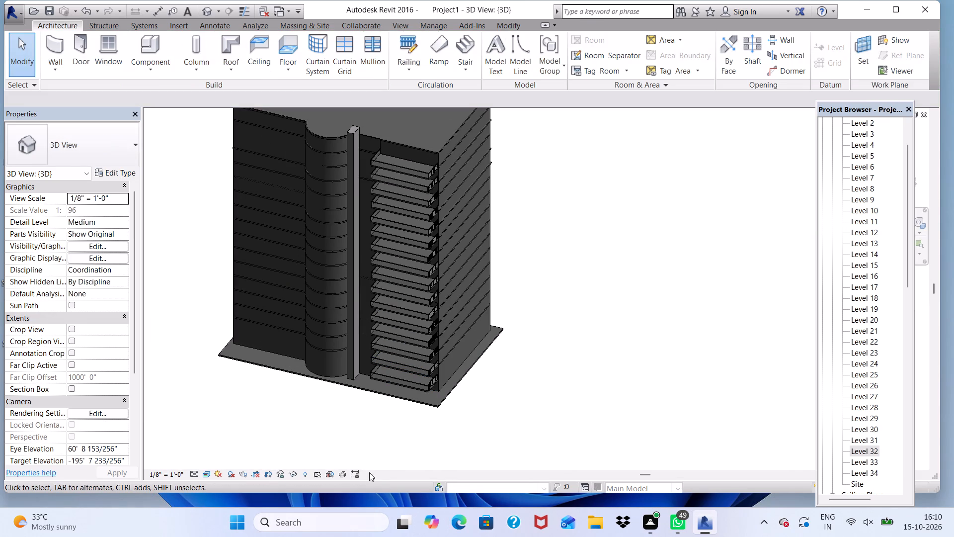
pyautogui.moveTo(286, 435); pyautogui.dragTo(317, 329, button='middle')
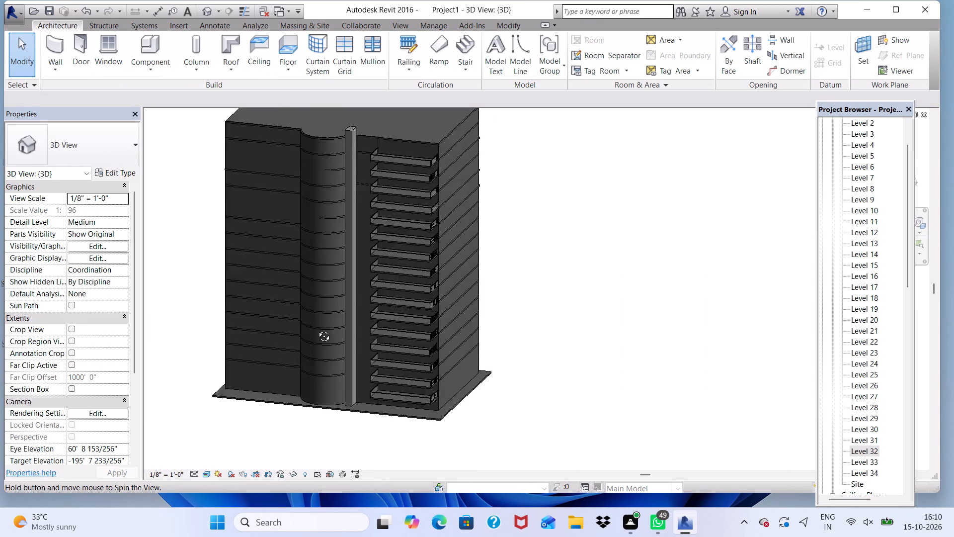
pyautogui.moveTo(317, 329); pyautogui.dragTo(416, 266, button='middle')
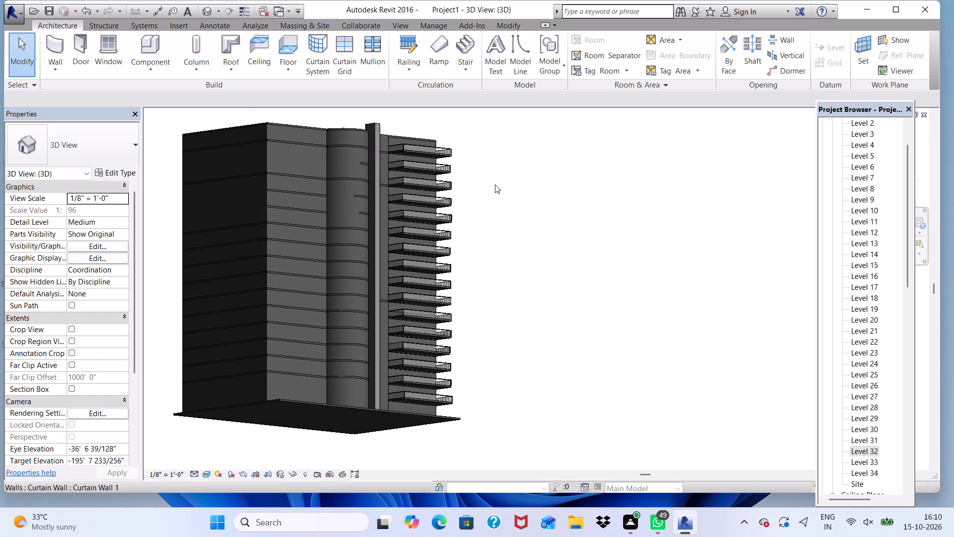
# Examine the whole building from several angles, checking the curved facade, the column and the stacked balconies with their railings.
pyautogui.scroll(6, 477, 363)
pyautogui.scroll(-6, 455, 337)
pyautogui.moveTo(449, 345); pyautogui.dragTo(412, 352, button='middle')
pyautogui.scroll(-1, 181, 230)
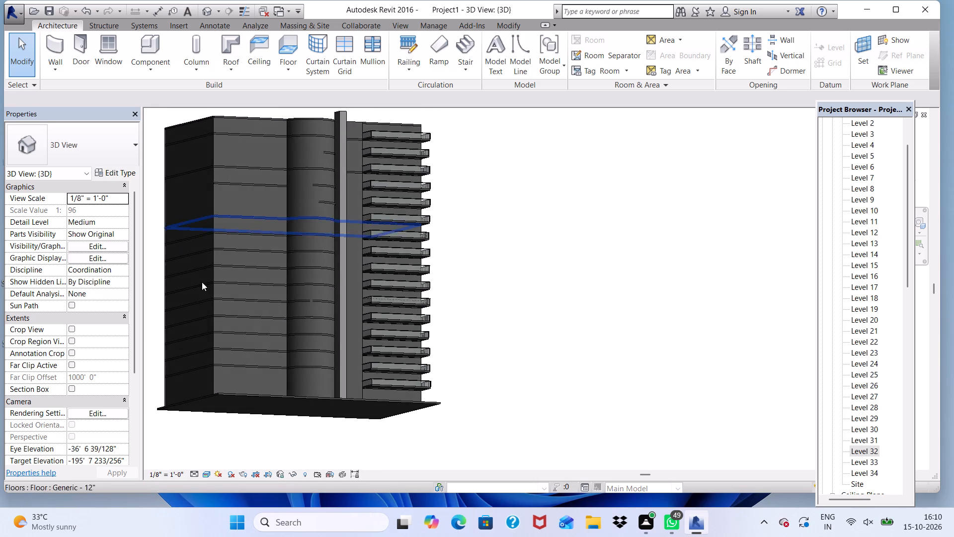
pyautogui.scroll(-2, 202, 282)
pyautogui.scroll(5, 390, 297)
pyautogui.scroll(-4, 377, 283)
pyautogui.scroll(-2, 338, 308)
pyautogui.moveTo(325, 311); pyautogui.dragTo(326, 322, button='middle')
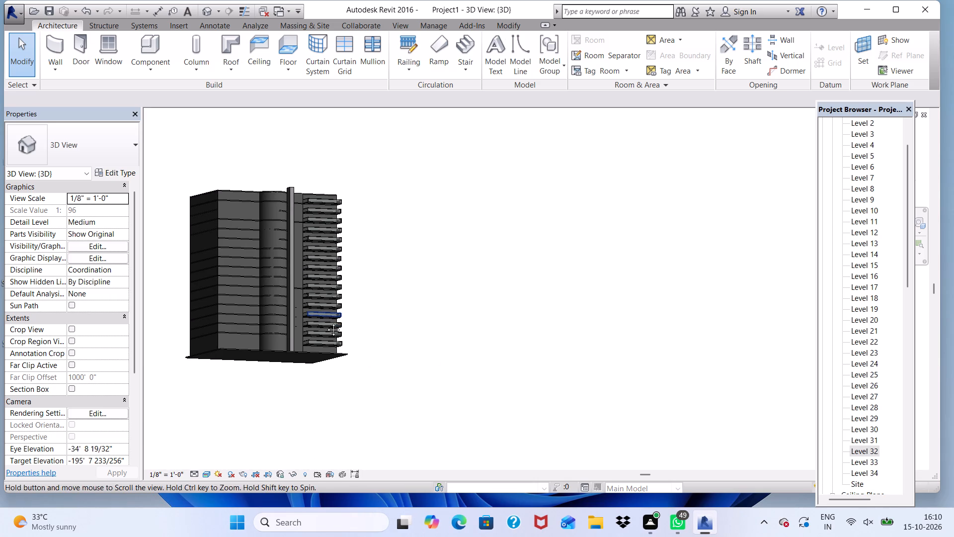
pyautogui.moveTo(326, 322); pyautogui.dragTo(318, 358, button='middle')
pyautogui.keyDown('shift'); pyautogui.scroll(-2, 309, 218); pyautogui.keyUp('shift')
pyautogui.keyDown('shift'); pyautogui.moveTo(308, 248); pyautogui.dragTo(228, 219, button='middle'); pyautogui.keyUp('shift')
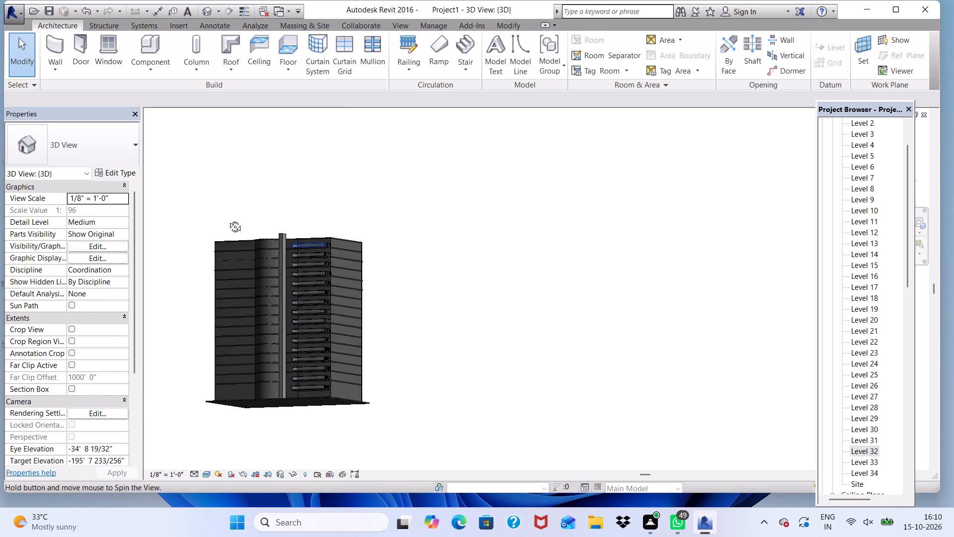
pyautogui.keyDown('shift'); pyautogui.moveTo(228, 219); pyautogui.dragTo(355, 359, button='middle'); pyautogui.keyUp('shift')
pyautogui.scroll(7, 351, 341)
pyautogui.scroll(-6, 349, 341)
pyautogui.scroll(5, 329, 298)
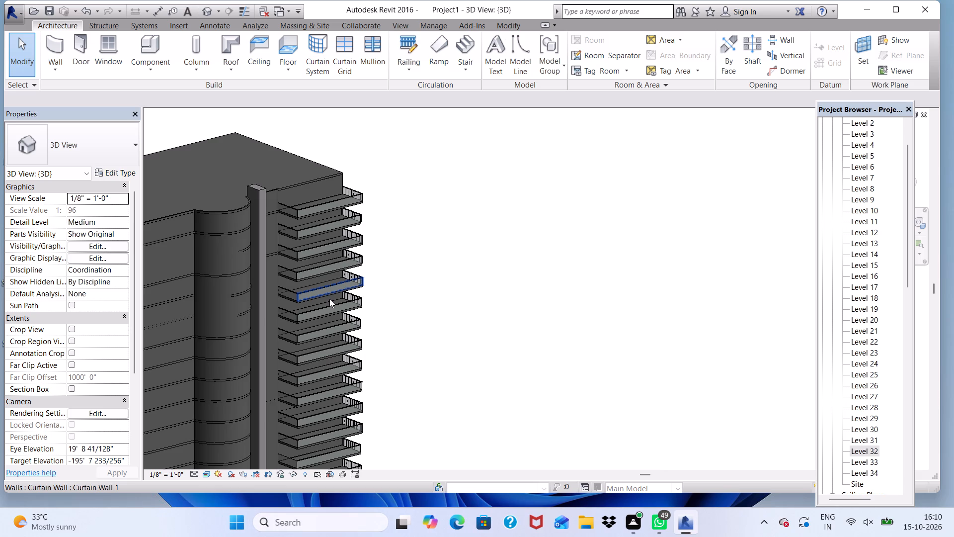
pyautogui.scroll(-1, 339, 285)
pyautogui.scroll(4, 289, 275)
pyautogui.scroll(-6, 255, 238)
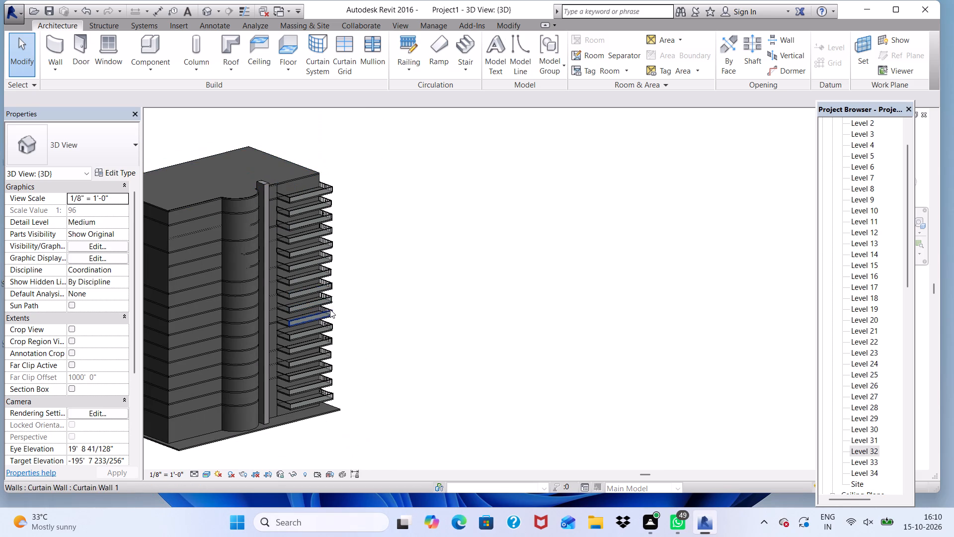
pyautogui.scroll(-2, 330, 311)
pyautogui.keyDown('shift'); pyautogui.moveTo(332, 322); pyautogui.dragTo(222, 274, button='middle'); pyautogui.keyUp('shift')
pyautogui.scroll(2, 268, 195)
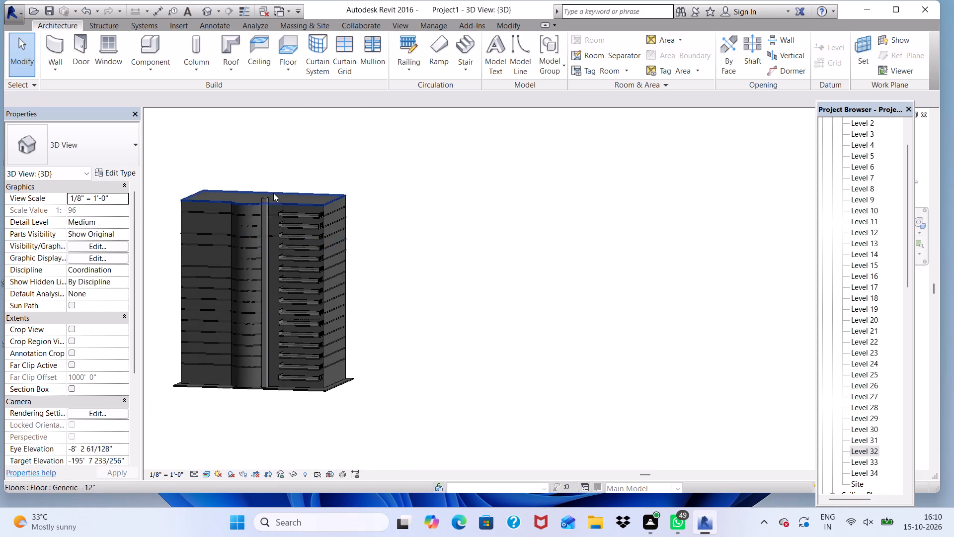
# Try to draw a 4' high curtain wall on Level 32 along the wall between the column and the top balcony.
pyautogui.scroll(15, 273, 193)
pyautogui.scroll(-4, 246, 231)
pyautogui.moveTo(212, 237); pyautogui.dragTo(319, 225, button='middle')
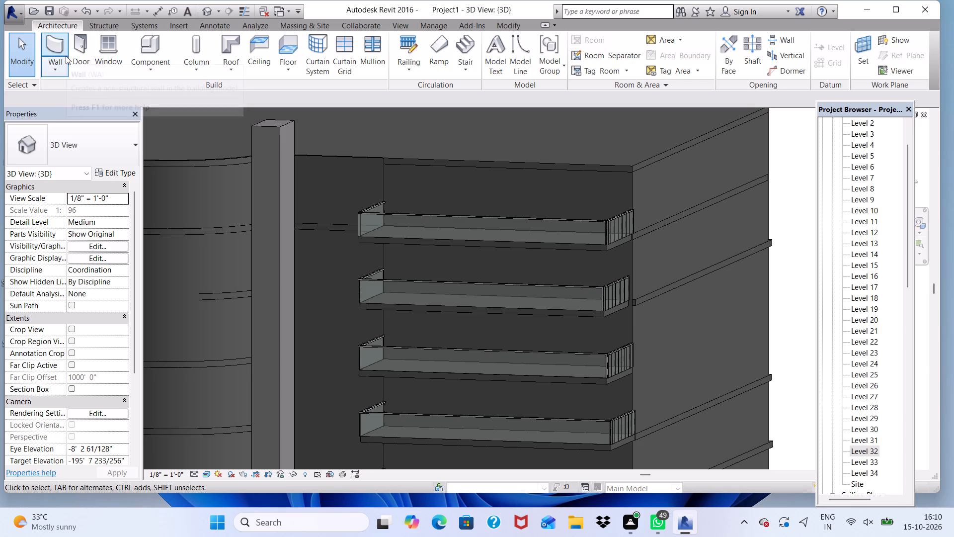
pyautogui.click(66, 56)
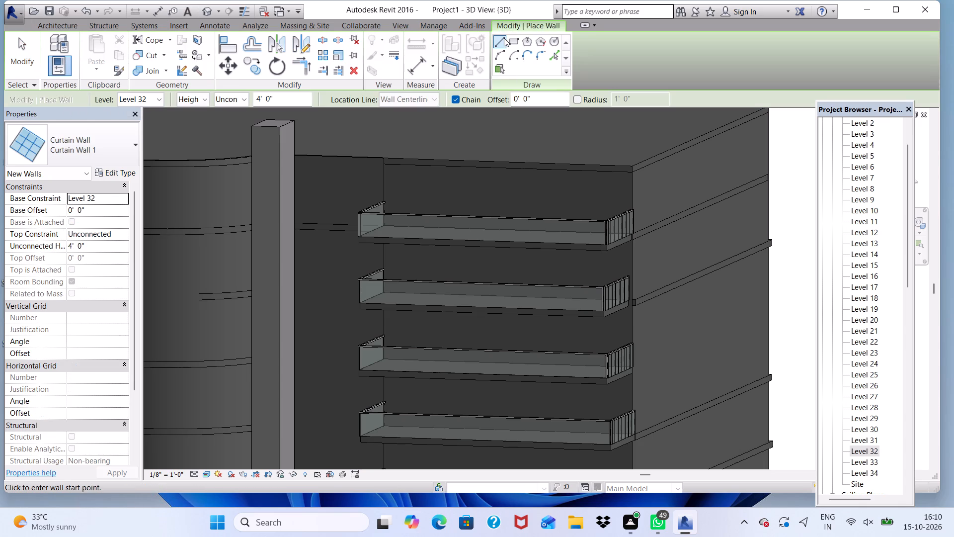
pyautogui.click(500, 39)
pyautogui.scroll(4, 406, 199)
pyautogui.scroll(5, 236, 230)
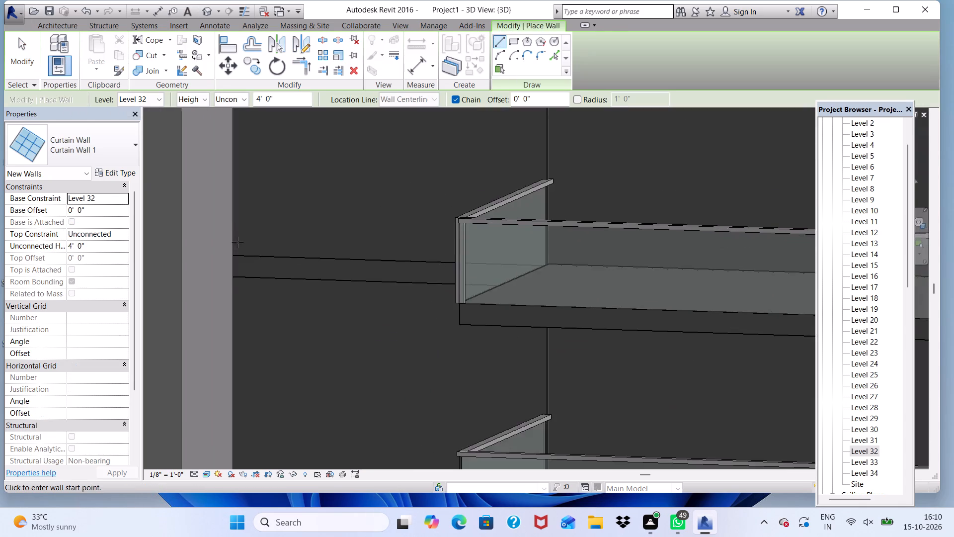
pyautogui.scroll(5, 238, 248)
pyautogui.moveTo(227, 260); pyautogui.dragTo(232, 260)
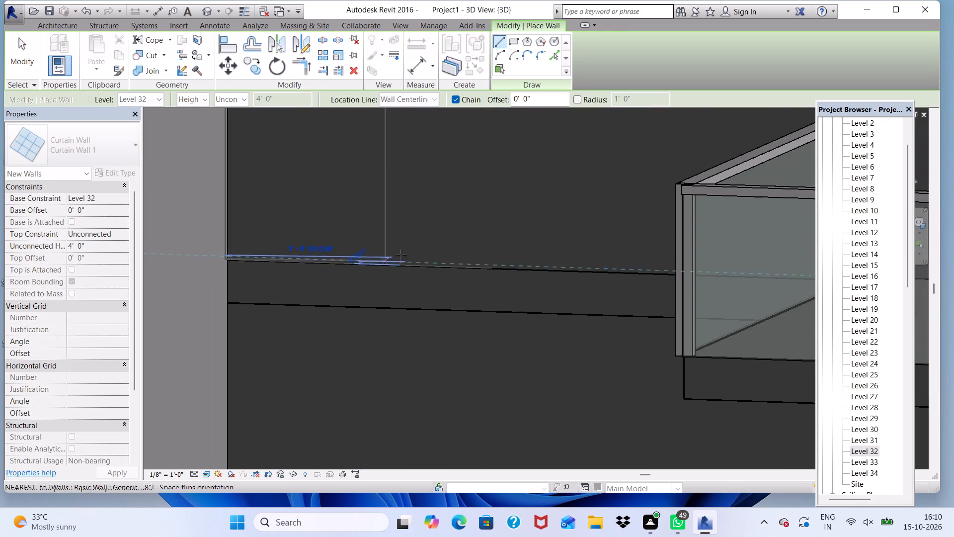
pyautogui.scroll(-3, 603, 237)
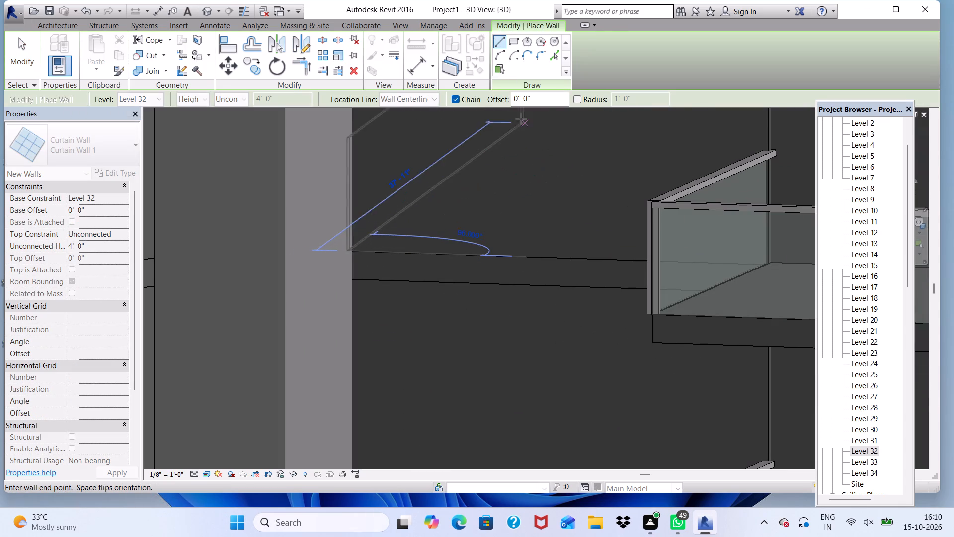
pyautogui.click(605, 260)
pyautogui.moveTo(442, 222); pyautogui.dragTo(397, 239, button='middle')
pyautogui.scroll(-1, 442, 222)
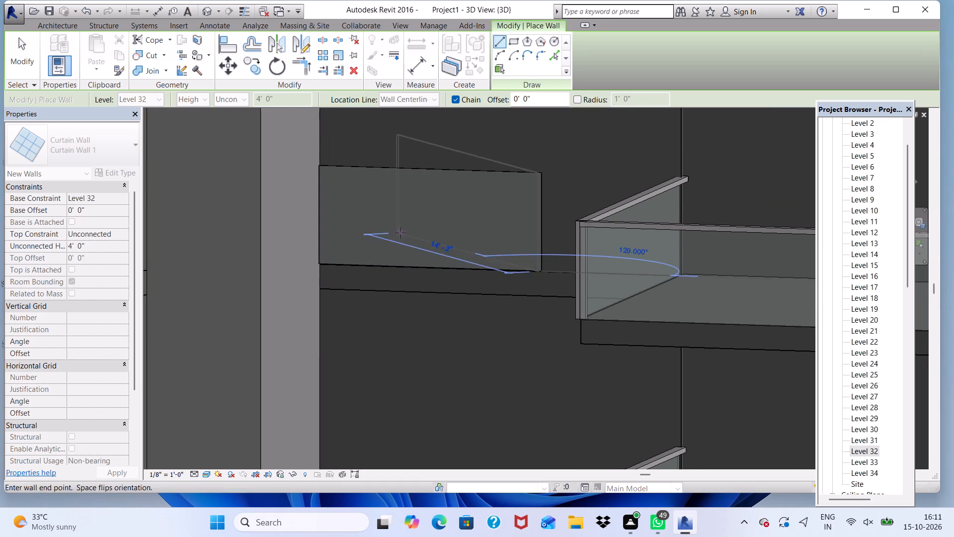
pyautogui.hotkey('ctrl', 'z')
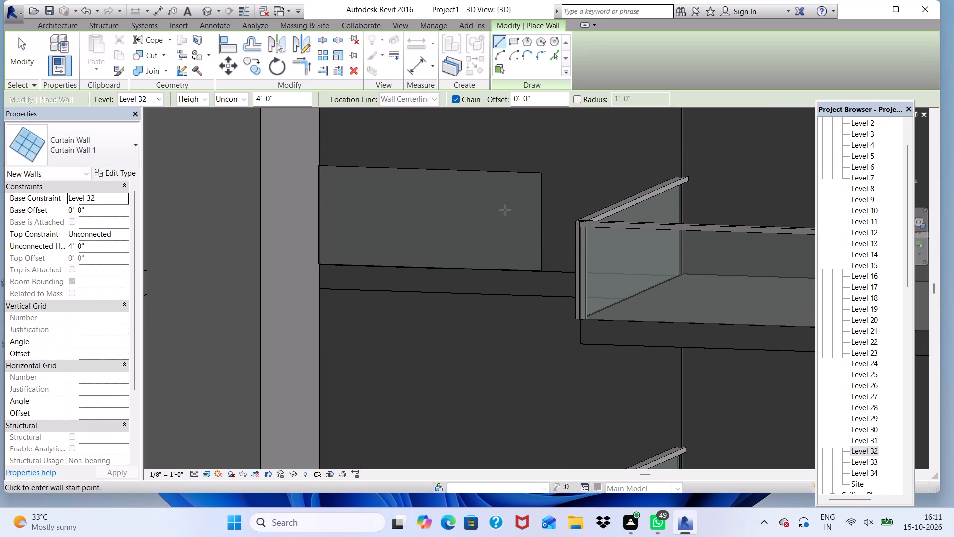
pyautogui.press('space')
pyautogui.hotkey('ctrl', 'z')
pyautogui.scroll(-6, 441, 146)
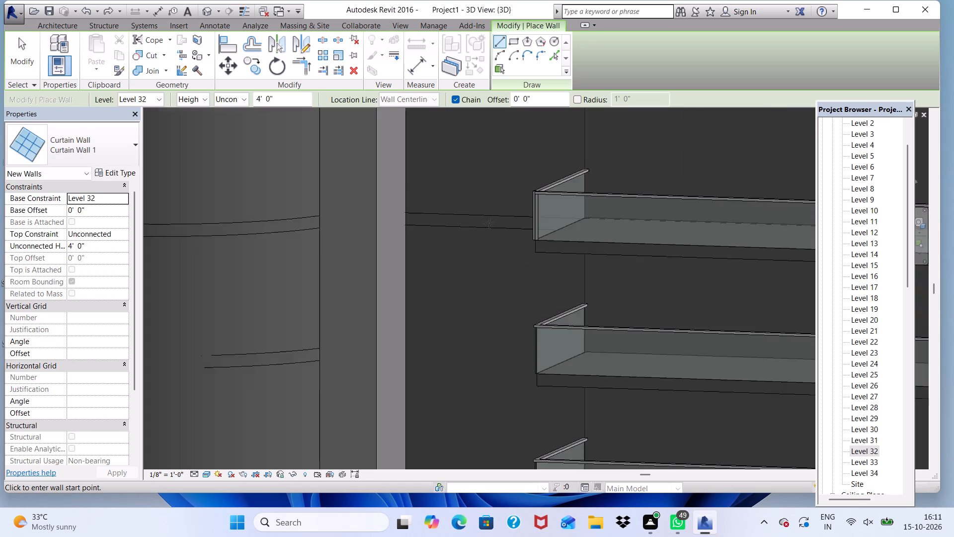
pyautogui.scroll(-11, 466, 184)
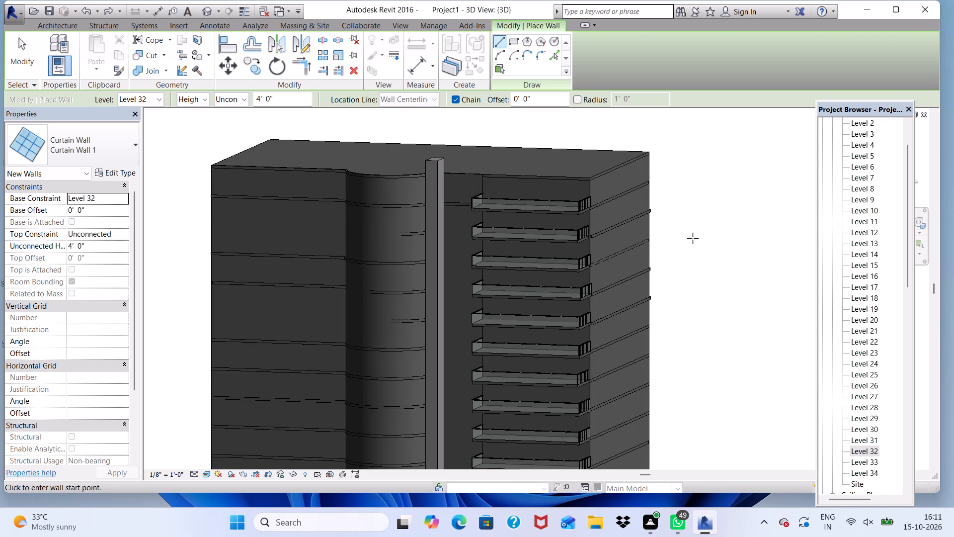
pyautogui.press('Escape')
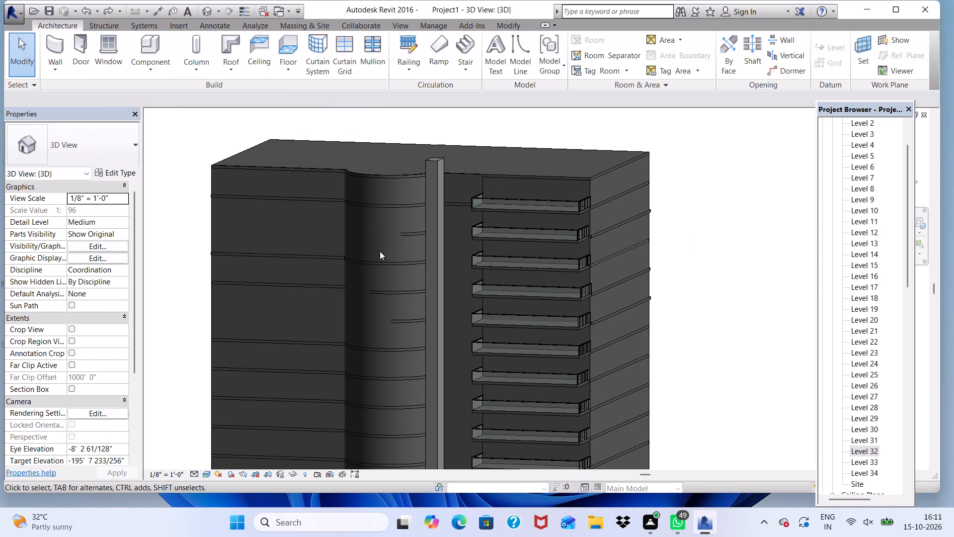
# Inspect the wall between the column and the balconies, including its properties and the floor edge line beside the top balcony.
pyautogui.scroll(5, 442, 194)
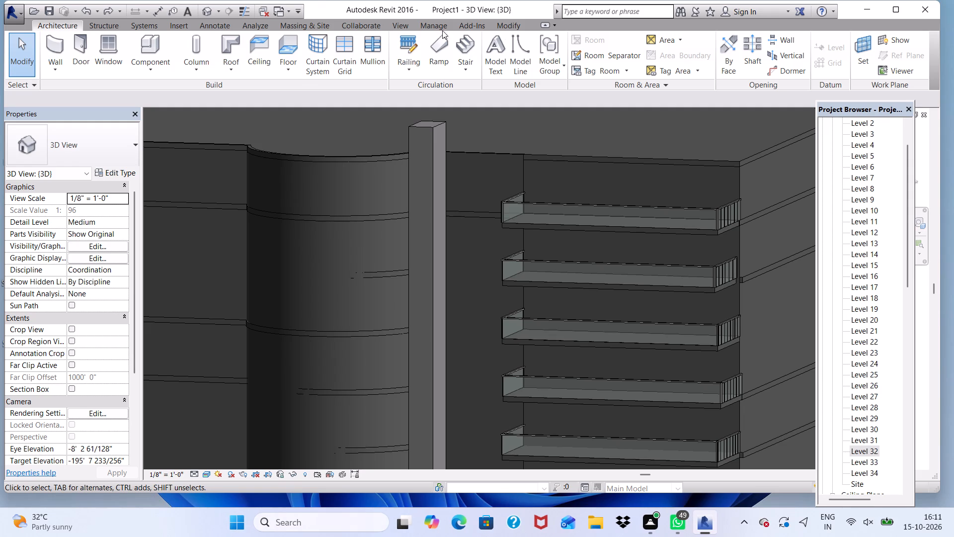
pyautogui.scroll(3, 570, 246)
pyautogui.scroll(-1, 499, 221)
pyautogui.moveTo(496, 226); pyautogui.dragTo(553, 263, button='middle')
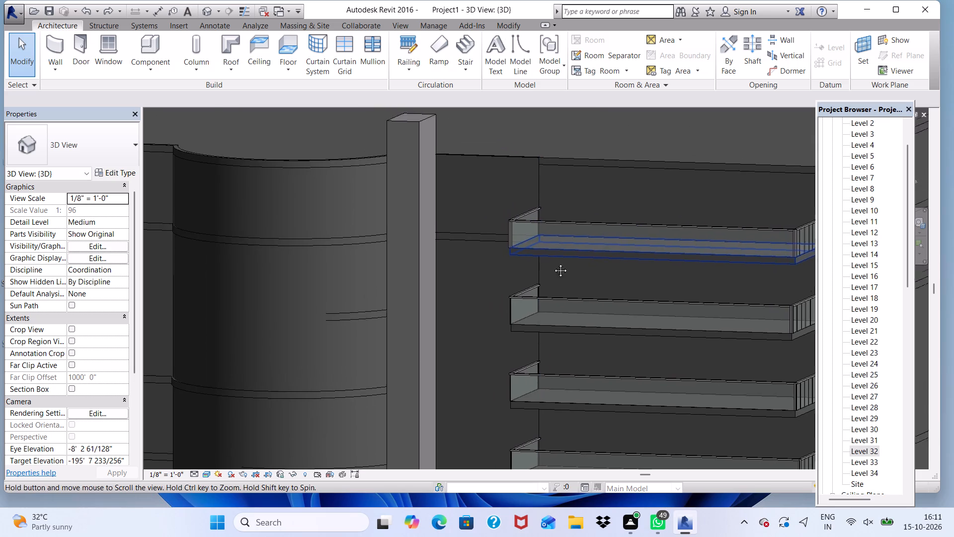
pyautogui.moveTo(553, 263); pyautogui.dragTo(548, 248, button='middle')
pyautogui.keyDown('shift'); pyautogui.moveTo(503, 210); pyautogui.dragTo(559, 285, button='middle'); pyautogui.keyUp('shift')
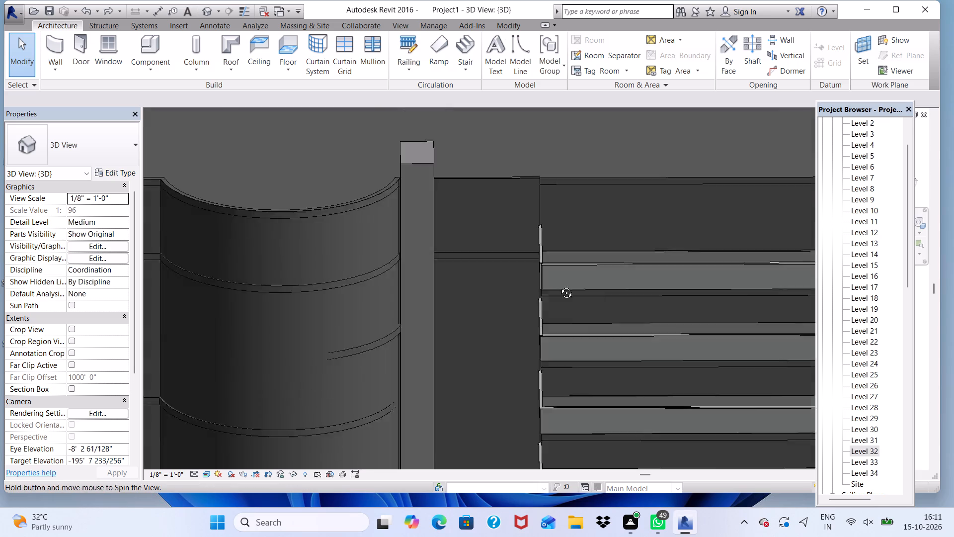
pyautogui.keyDown('shift'); pyautogui.moveTo(559, 285); pyautogui.dragTo(557, 238, button='middle'); pyautogui.keyUp('shift')
pyautogui.scroll(4, 540, 281)
pyautogui.scroll(3, 494, 208)
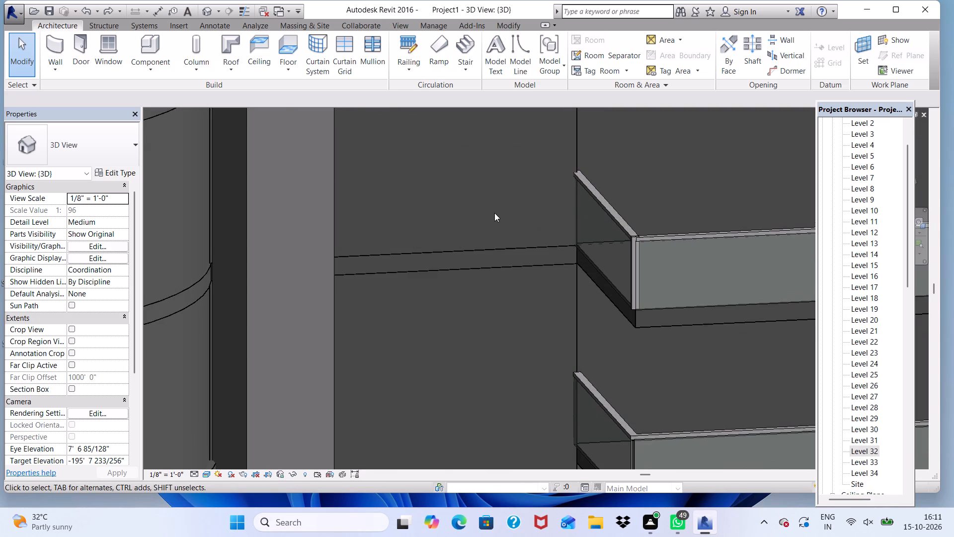
pyautogui.click(484, 272)
pyautogui.click(575, 282)
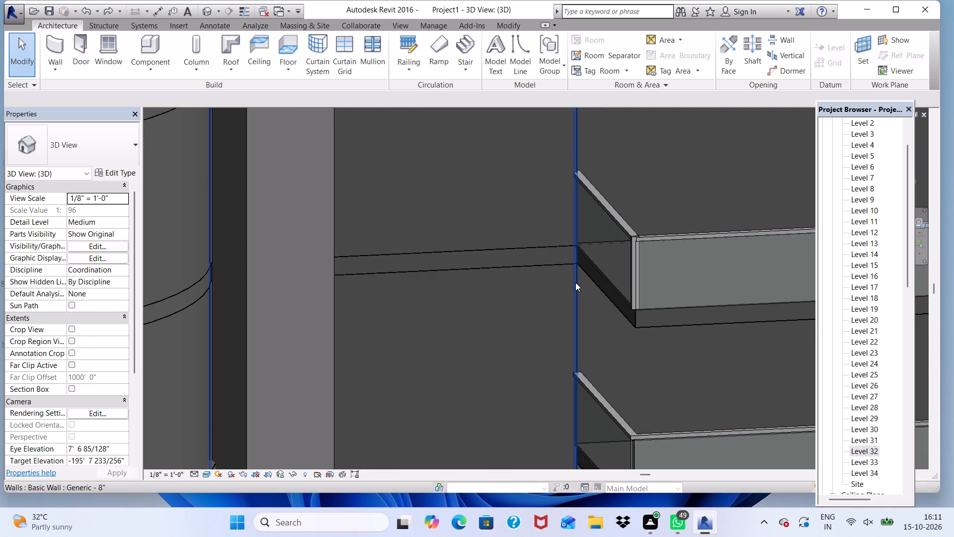
pyautogui.scroll(-15, 575, 197)
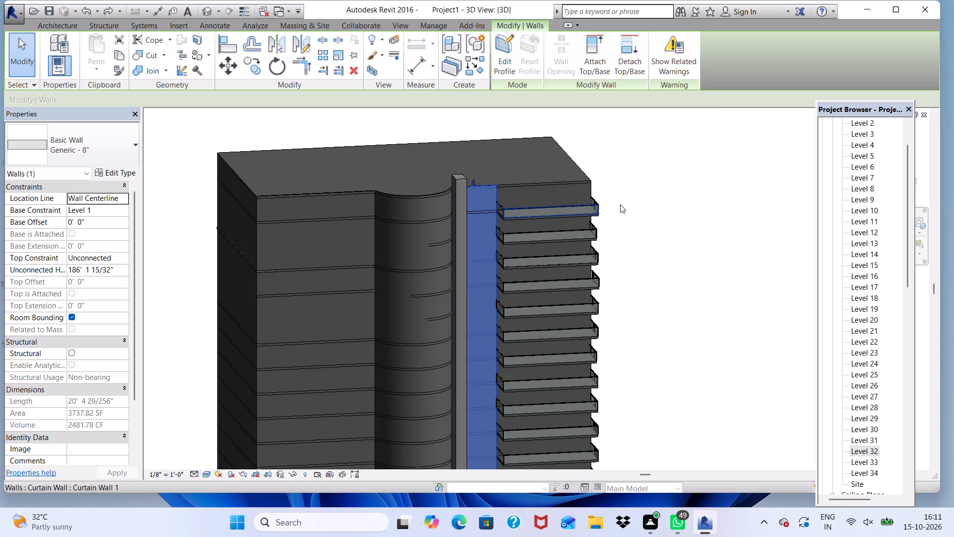
pyautogui.click(669, 207)
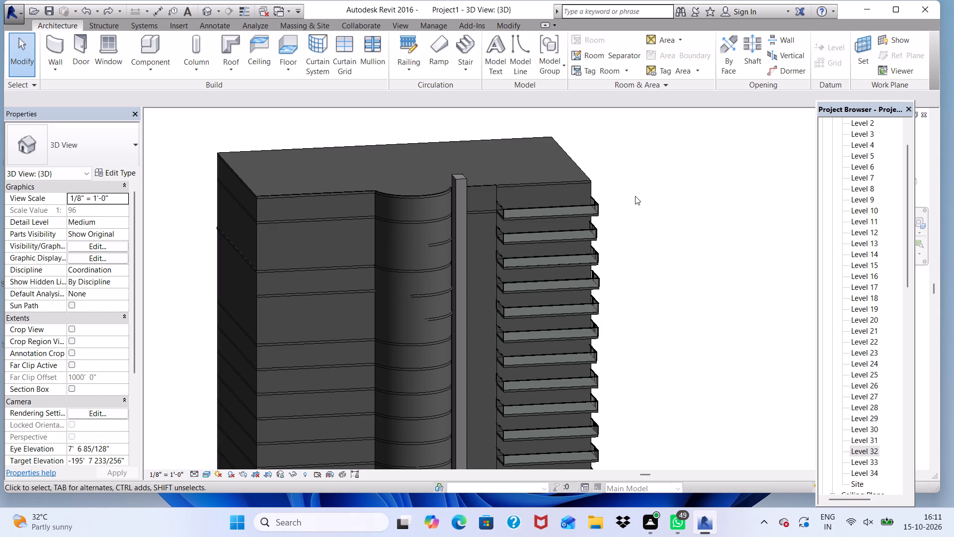
# Create a Generic - 12" floor on Level 1 from a rectangle of about 78 SF, sketched between the column and the top balcony.
pyautogui.scroll(5, 477, 198)
pyautogui.scroll(-1, 476, 205)
pyautogui.scroll(3, 484, 243)
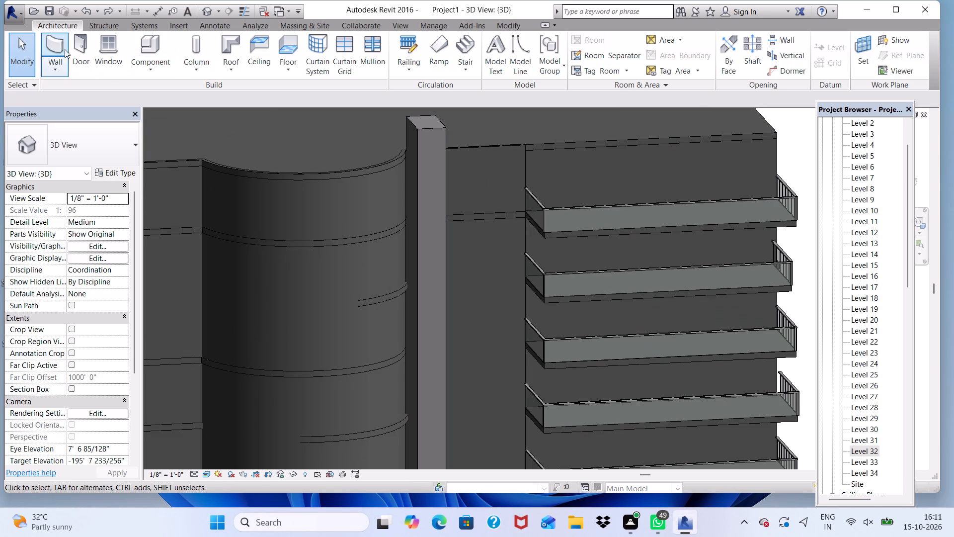
pyautogui.click(286, 45)
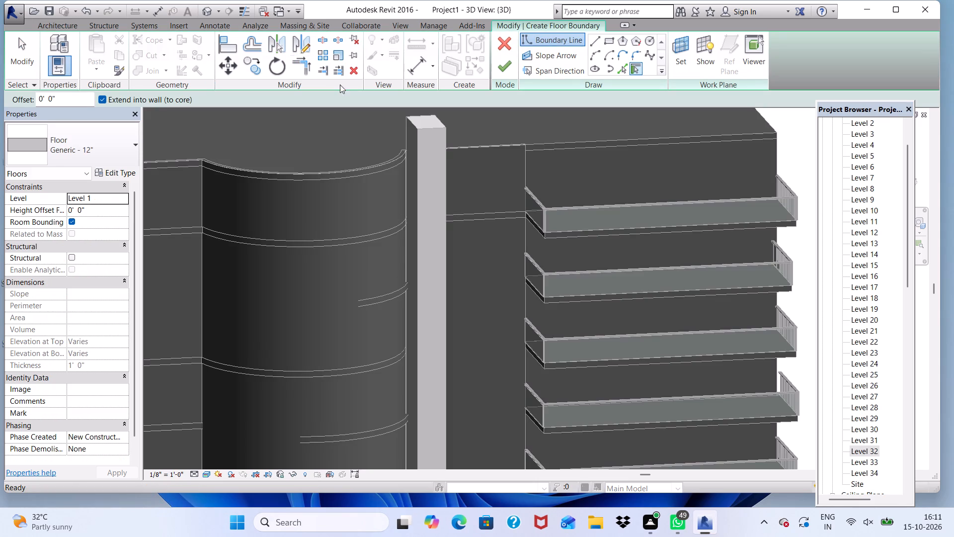
pyautogui.click(615, 36)
pyautogui.scroll(9, 456, 230)
pyautogui.click(607, 40)
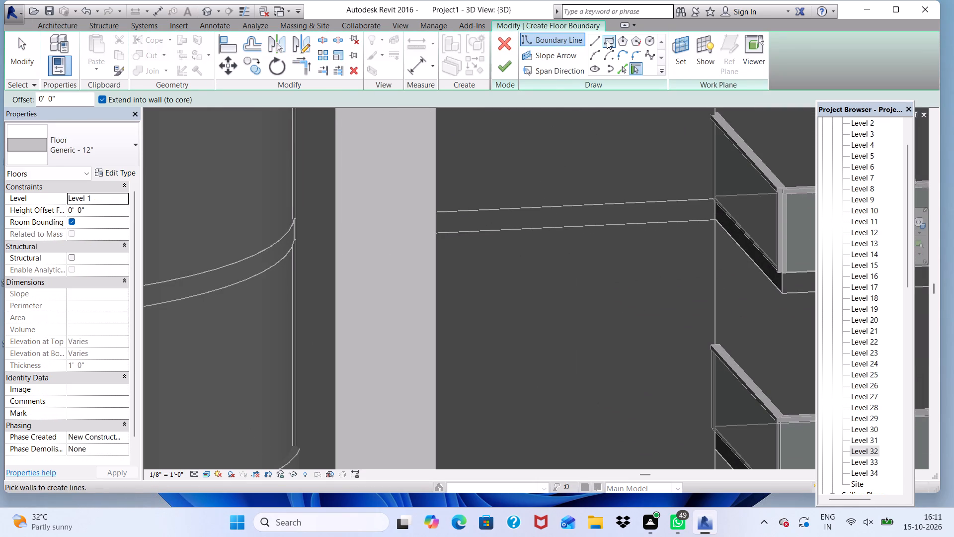
pyautogui.click(437, 211)
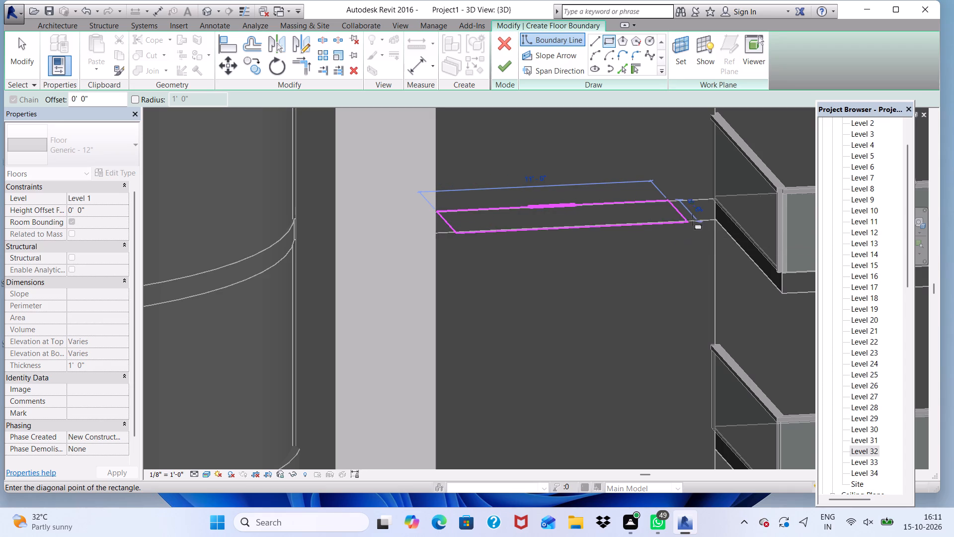
pyautogui.scroll(-6, 456, 202)
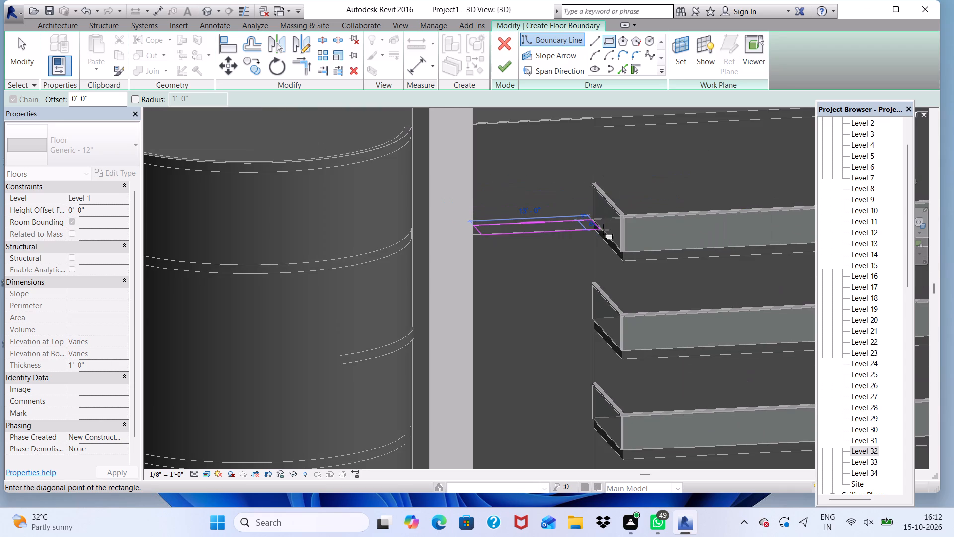
pyautogui.click(603, 232)
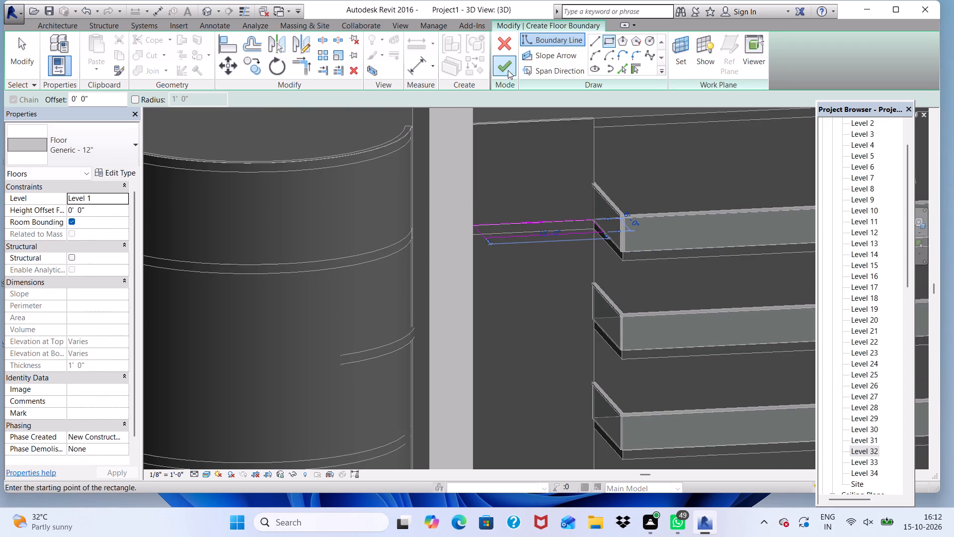
pyautogui.click(505, 67)
pyautogui.scroll(10, 572, 239)
pyautogui.scroll(-2, 489, 202)
pyautogui.click(484, 202)
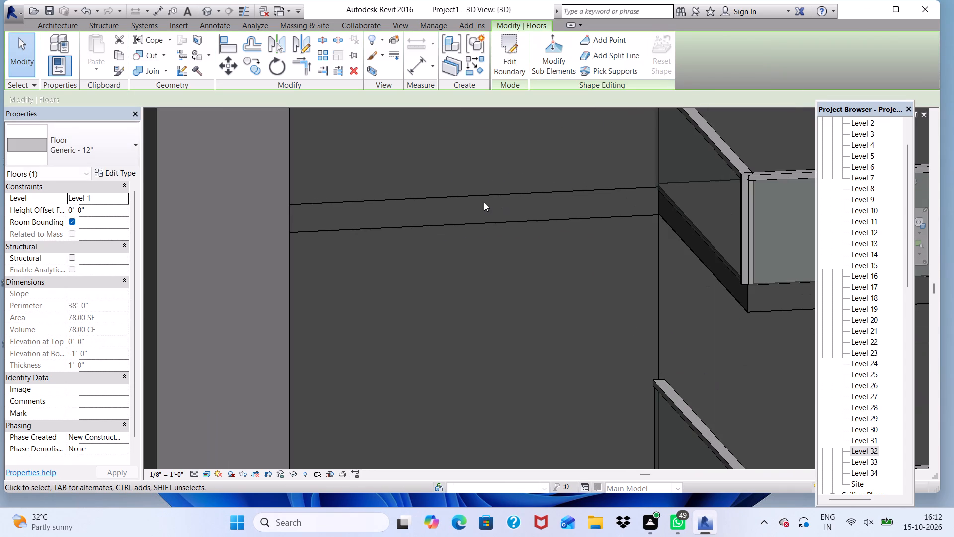
pyautogui.click(474, 193)
pyautogui.click(473, 198)
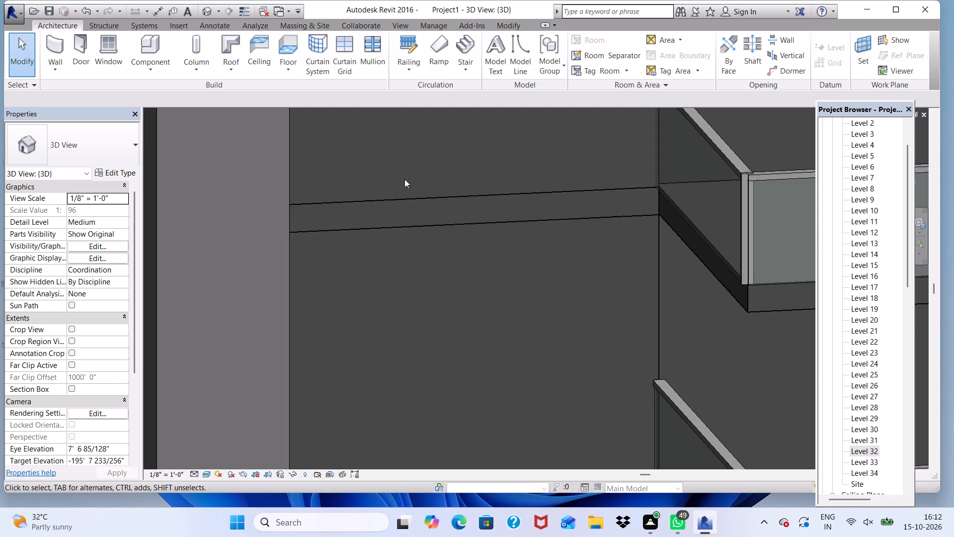
# Examine the area between the column and the top balcony where the floor rectangle was sketched.
pyautogui.scroll(-5, 362, 190)
pyautogui.scroll(-4, 411, 179)
pyautogui.scroll(-3, 391, 232)
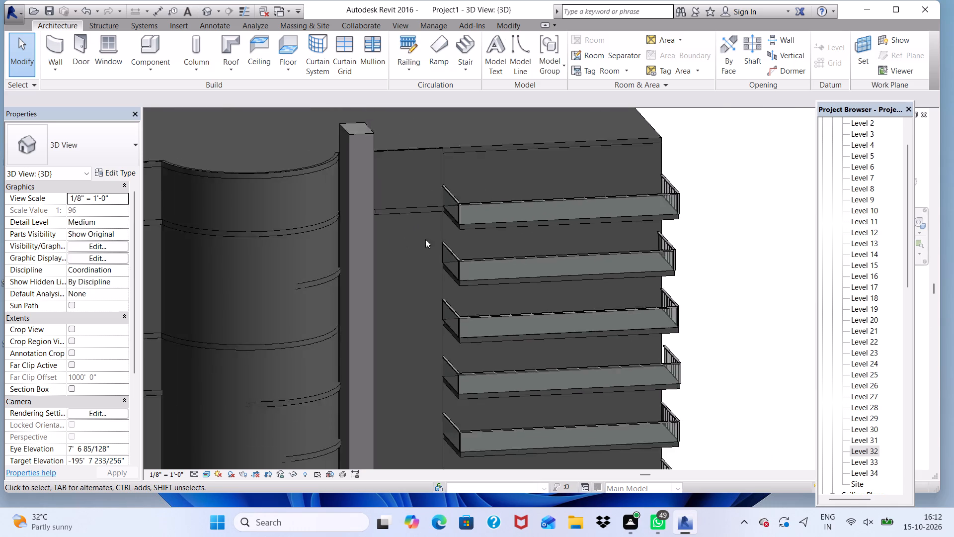
pyautogui.scroll(-2, 425, 239)
pyautogui.scroll(7, 417, 215)
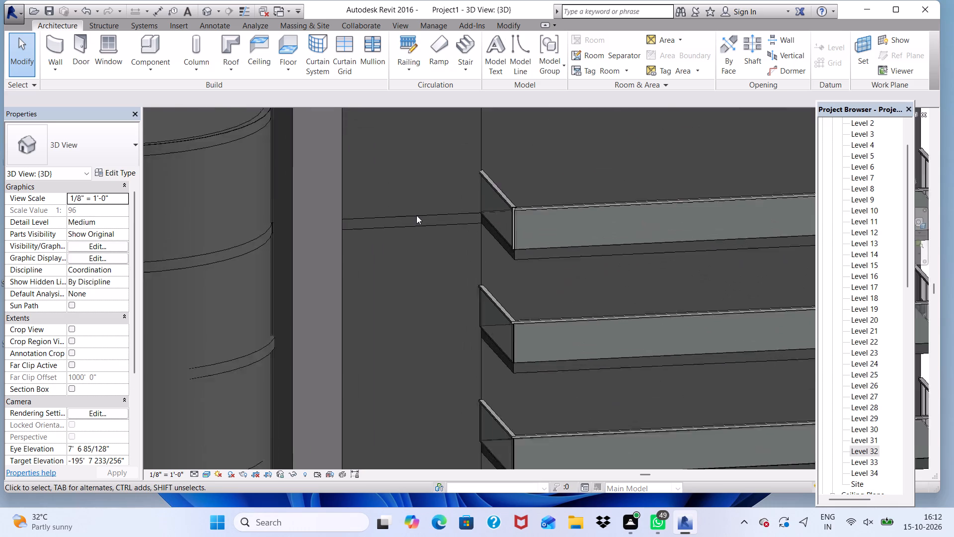
pyautogui.scroll(2, 416, 215)
pyautogui.scroll(-7, 418, 216)
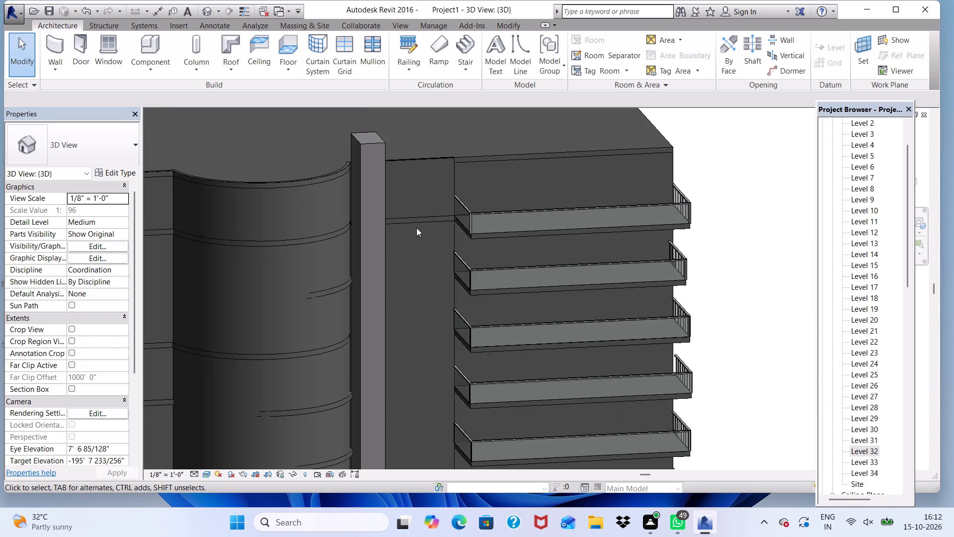
# Examine the wall strip between the column and the upper balconies in the 3D view.
pyautogui.scroll(-2, 416, 219)
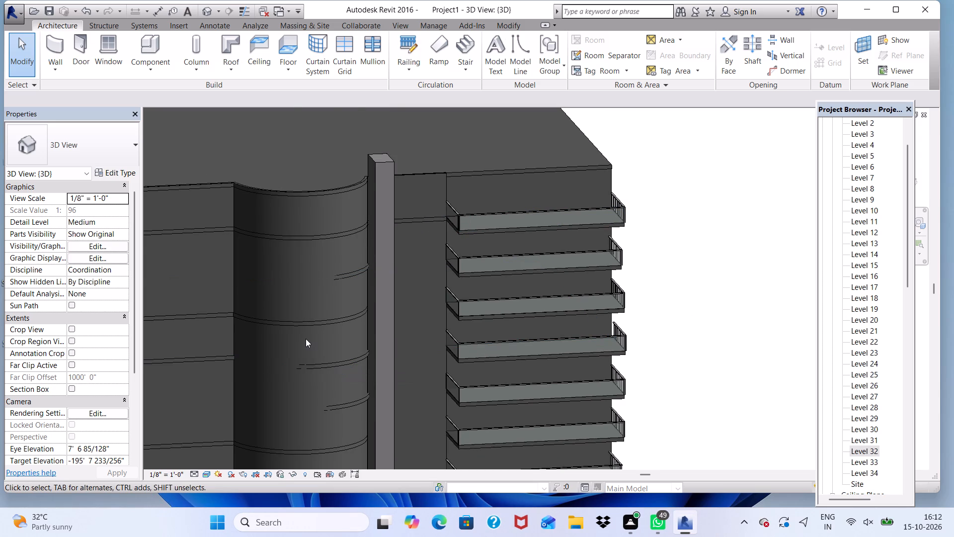
pyautogui.scroll(-4, 306, 339)
pyautogui.scroll(7, 396, 330)
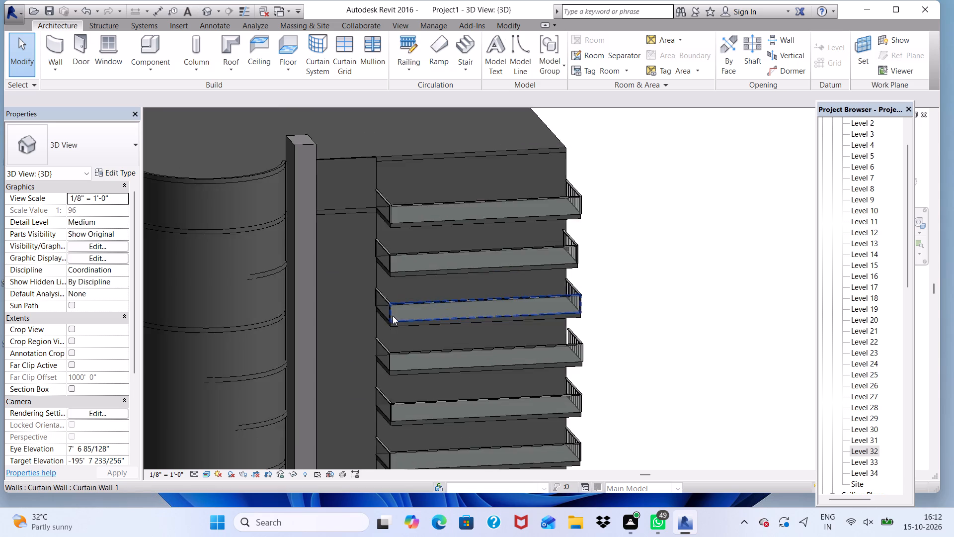
pyautogui.scroll(5, 393, 316)
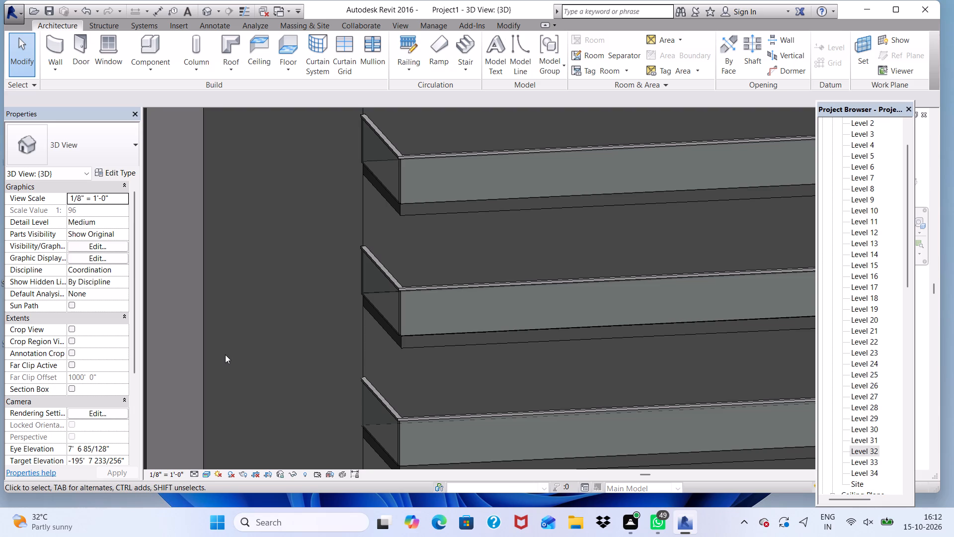
pyautogui.scroll(-4, 225, 355)
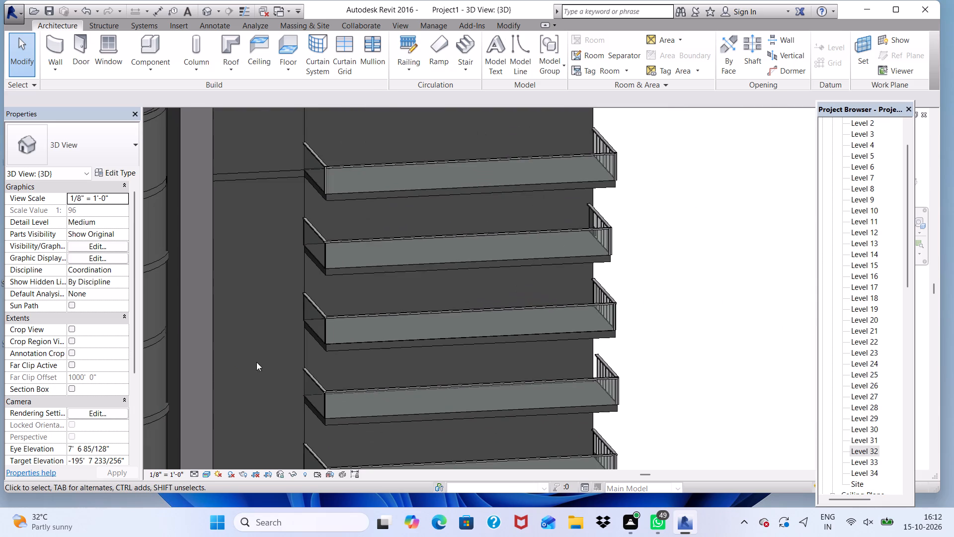
pyautogui.scroll(-5, 300, 311)
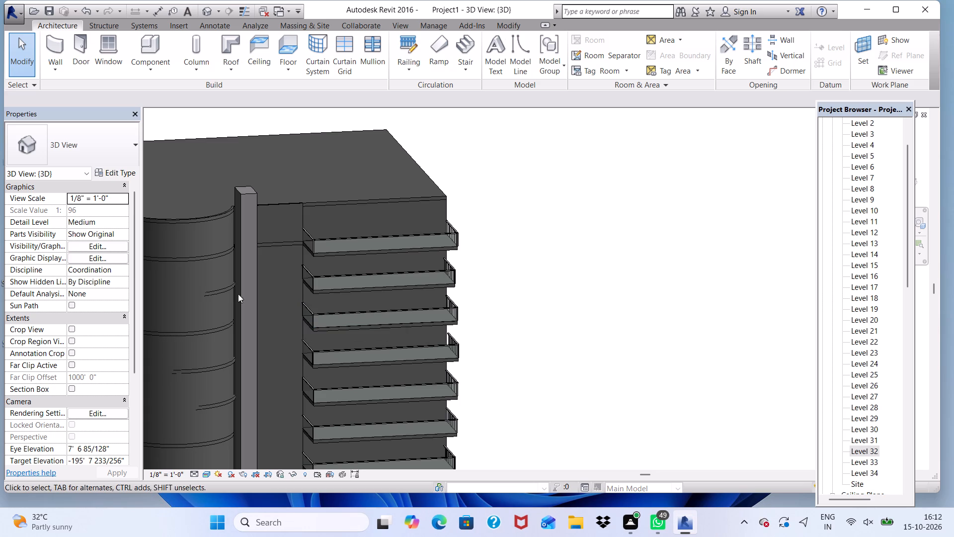
pyautogui.scroll(-4, 197, 356)
pyautogui.scroll(5, 305, 319)
pyautogui.scroll(-4, 263, 230)
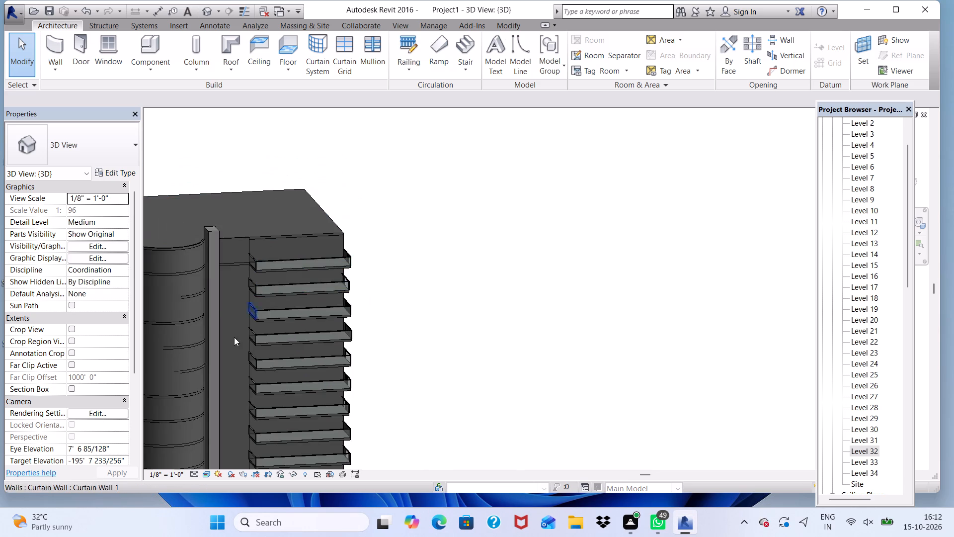
pyautogui.scroll(7, 230, 337)
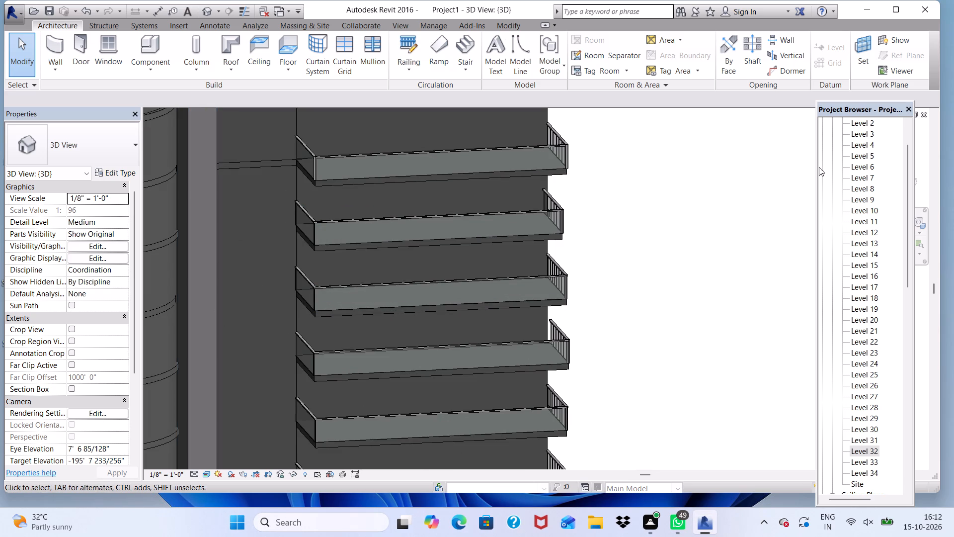
pyautogui.scroll(7, 860, 192)
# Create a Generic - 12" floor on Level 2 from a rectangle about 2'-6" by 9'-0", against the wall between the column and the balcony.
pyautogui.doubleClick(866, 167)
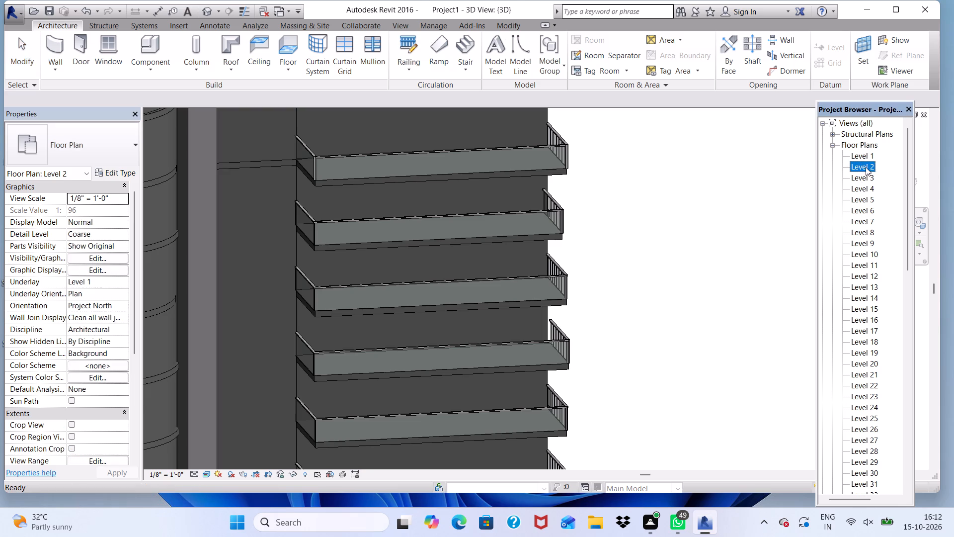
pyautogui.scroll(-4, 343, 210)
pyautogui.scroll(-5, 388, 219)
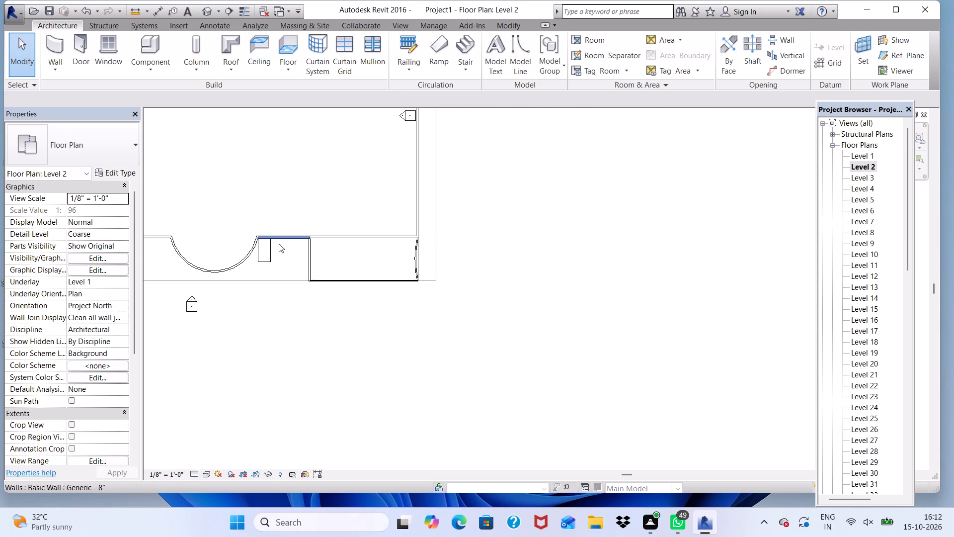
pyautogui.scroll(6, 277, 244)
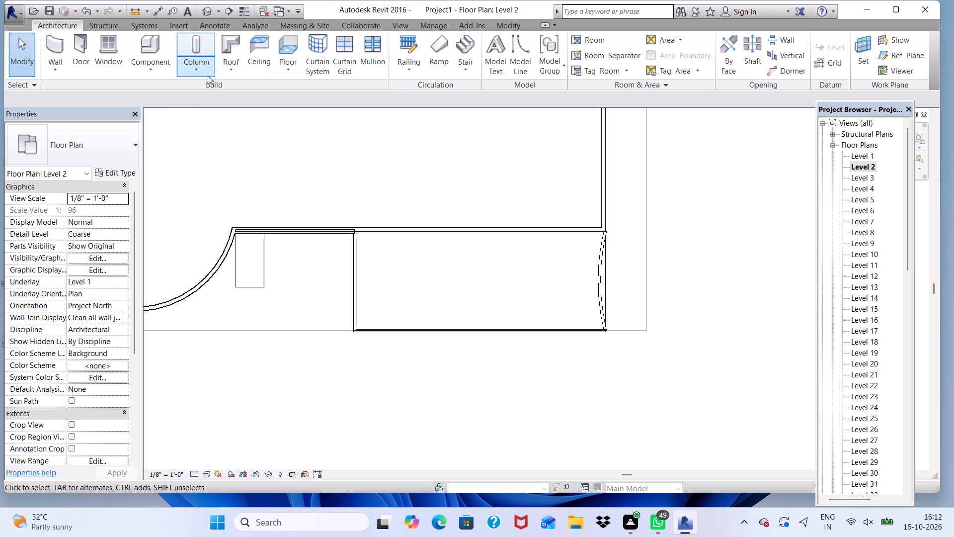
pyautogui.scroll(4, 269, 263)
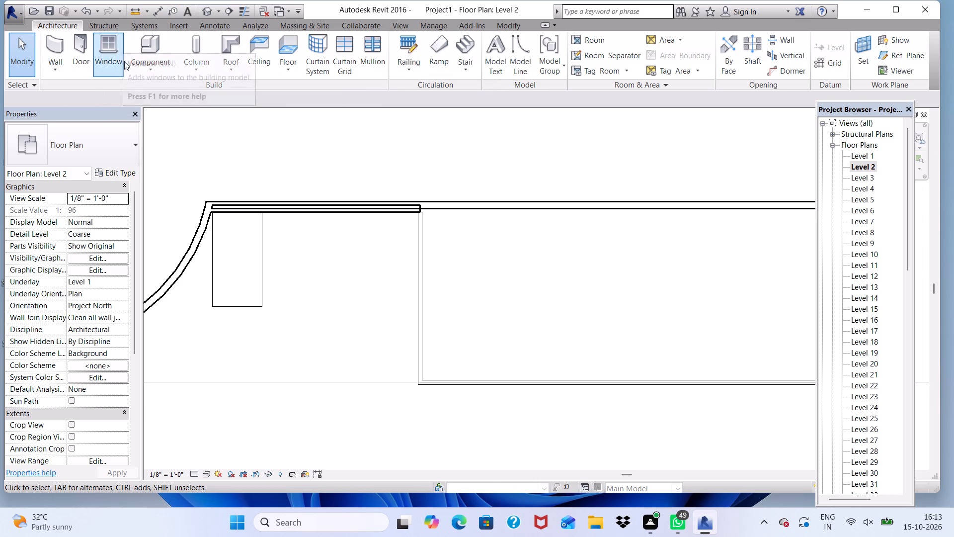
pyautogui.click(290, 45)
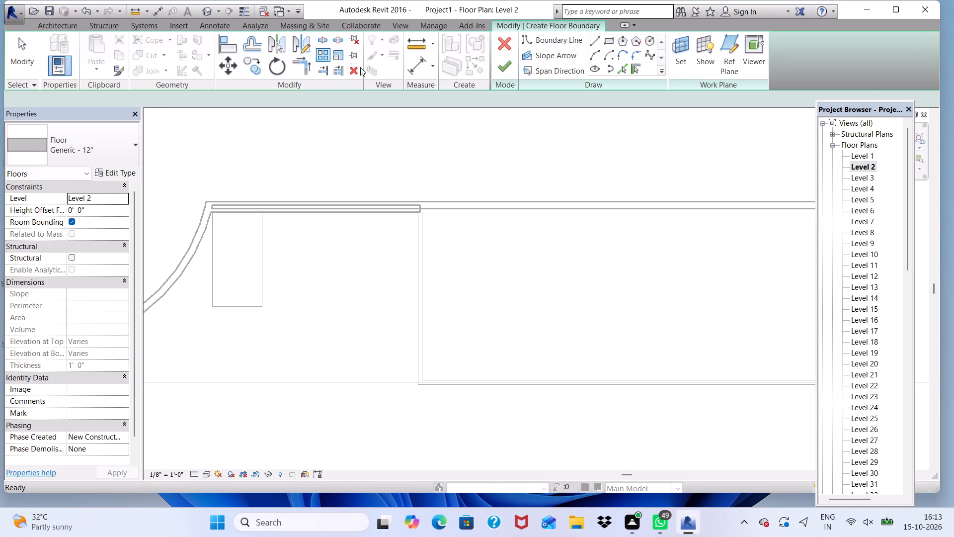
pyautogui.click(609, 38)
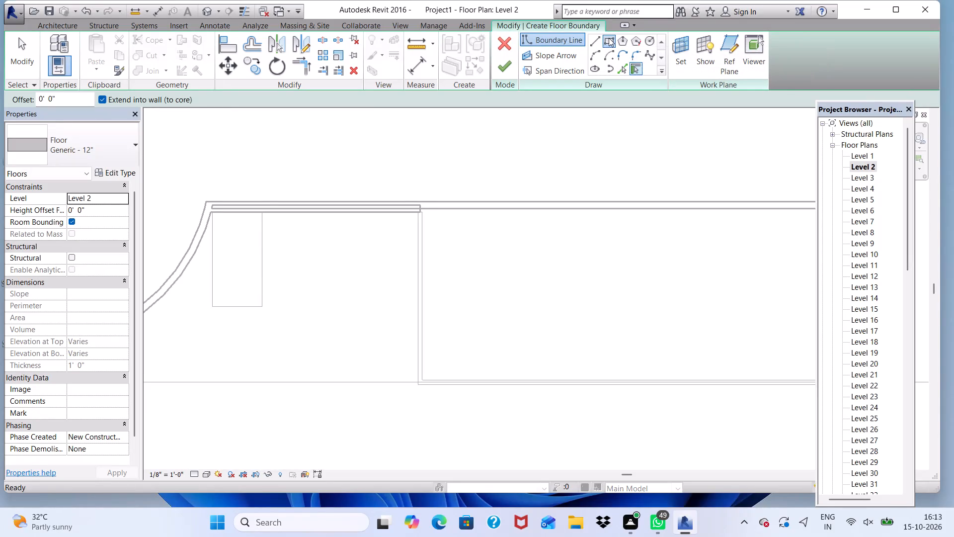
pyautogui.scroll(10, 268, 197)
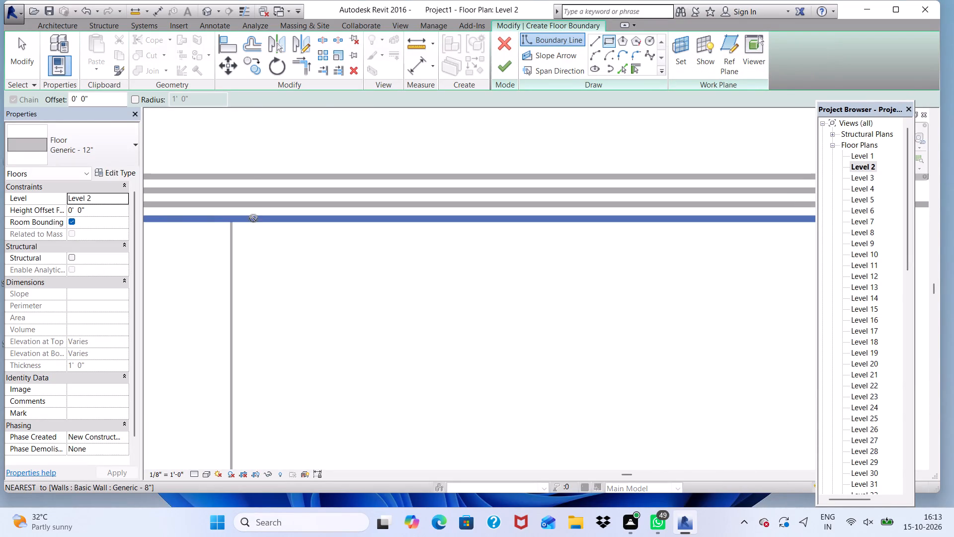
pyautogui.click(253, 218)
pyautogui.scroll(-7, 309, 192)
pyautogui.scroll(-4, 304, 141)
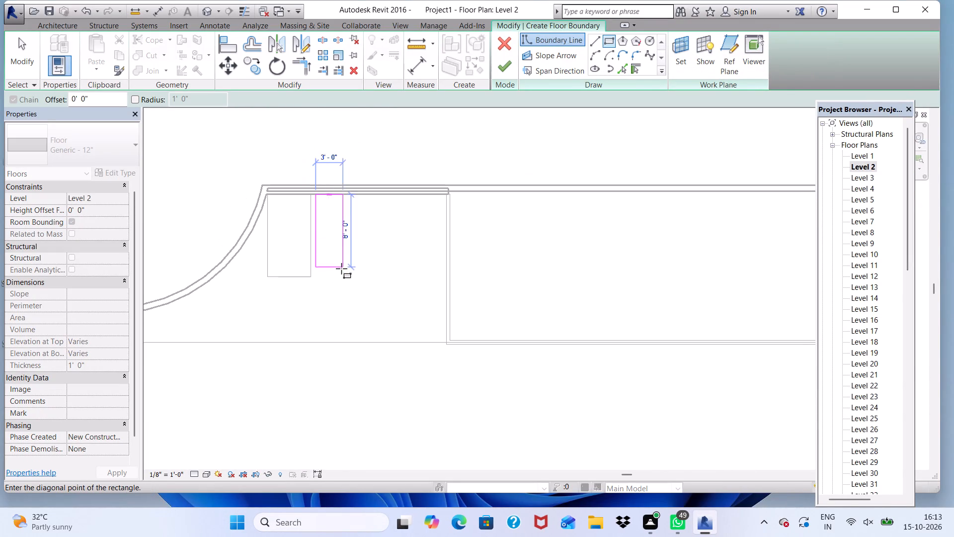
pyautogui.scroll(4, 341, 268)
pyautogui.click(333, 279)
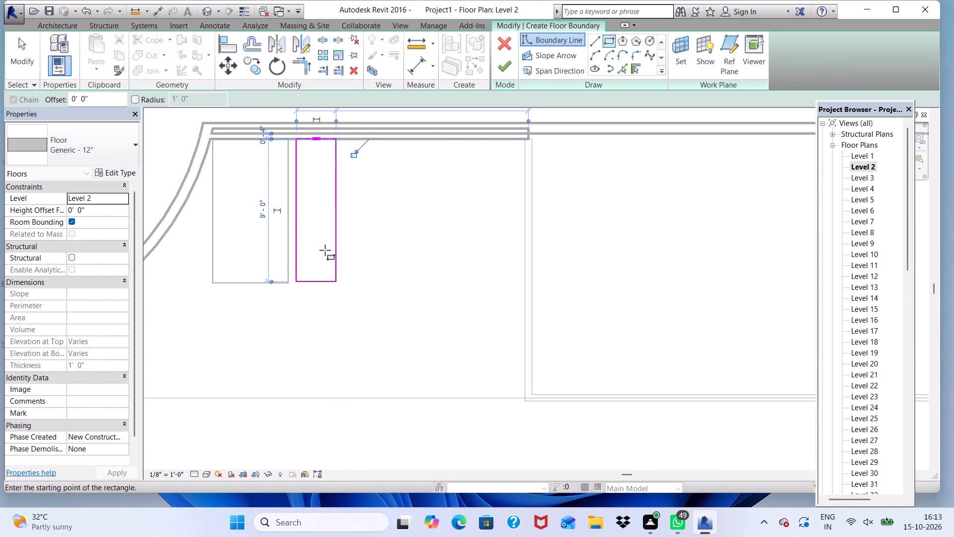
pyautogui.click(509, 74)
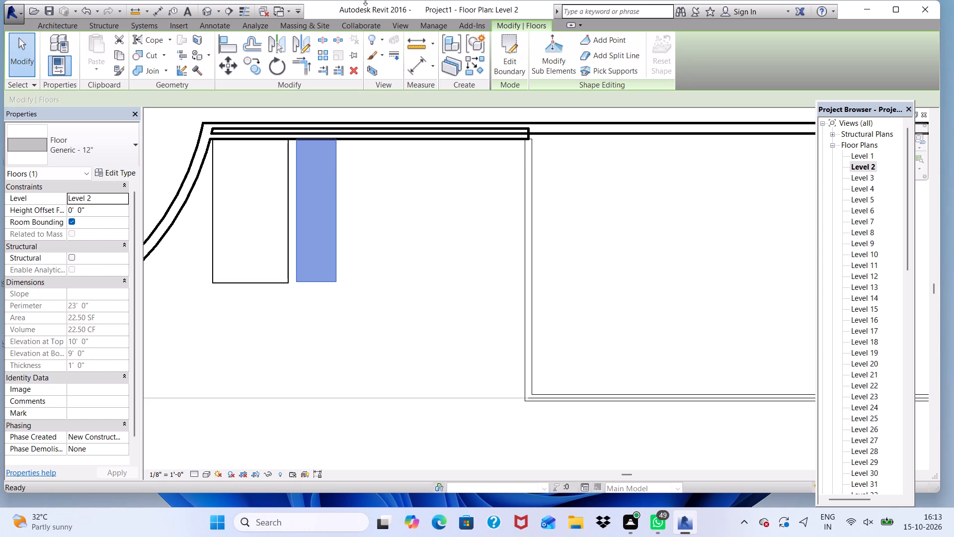
# Examine the new Level 2 floor in 3D, checking its position beside the column and the lower balconies.
pyautogui.click(206, 10)
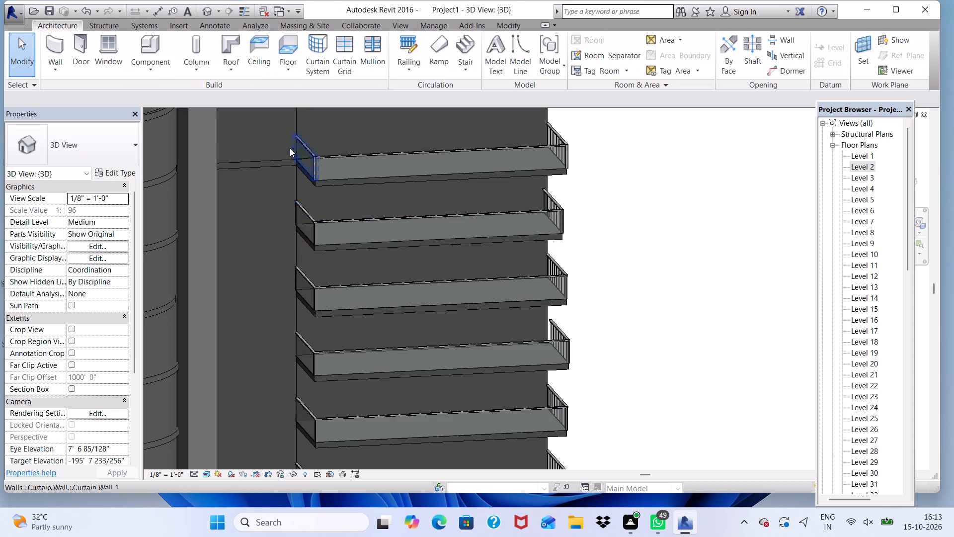
pyautogui.scroll(-4, 288, 127)
pyautogui.scroll(-2, 330, 233)
pyautogui.scroll(1, 297, 178)
pyautogui.scroll(-5, 293, 125)
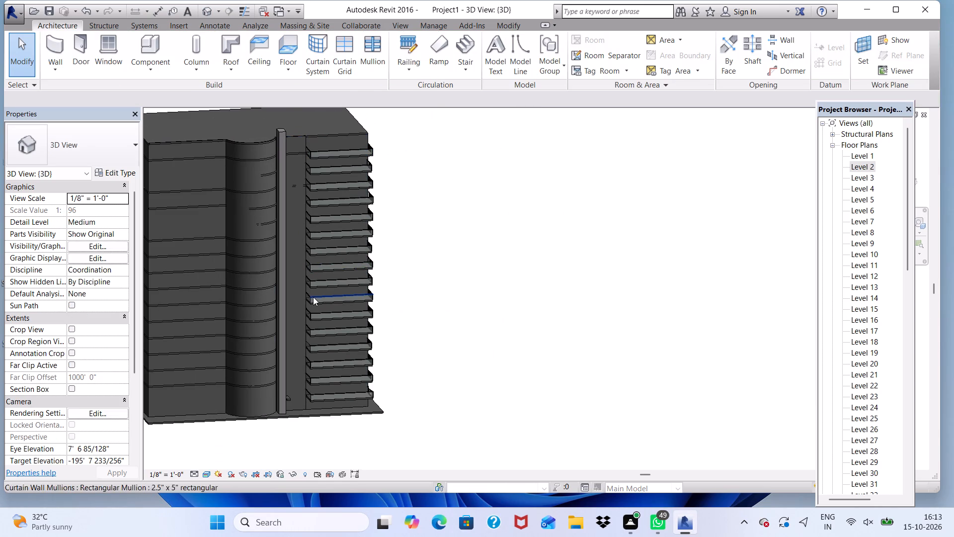
pyautogui.scroll(-1, 292, 352)
pyautogui.scroll(7, 316, 350)
pyautogui.scroll(3, 253, 448)
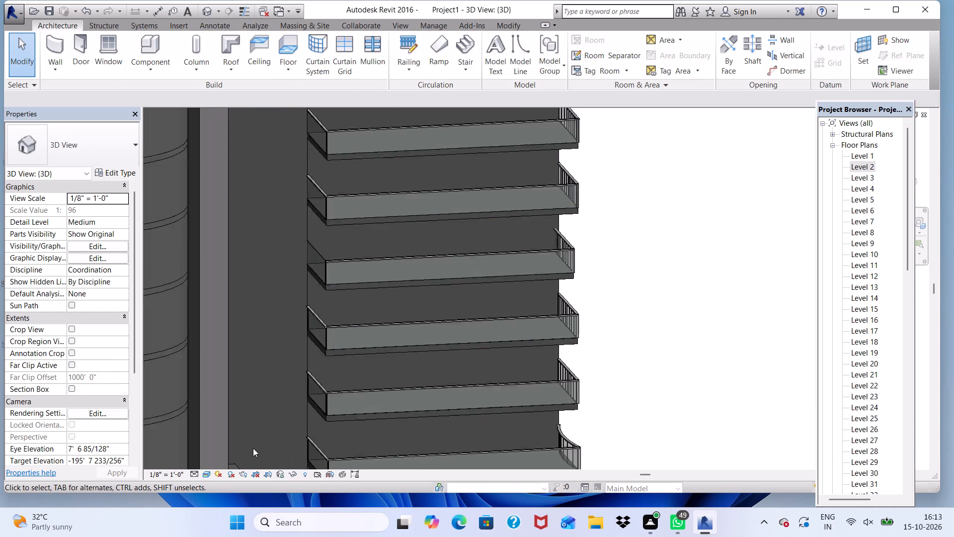
pyautogui.scroll(4, 253, 448)
pyautogui.scroll(-7, 247, 377)
pyautogui.scroll(-2, 340, 367)
pyautogui.scroll(13, 264, 424)
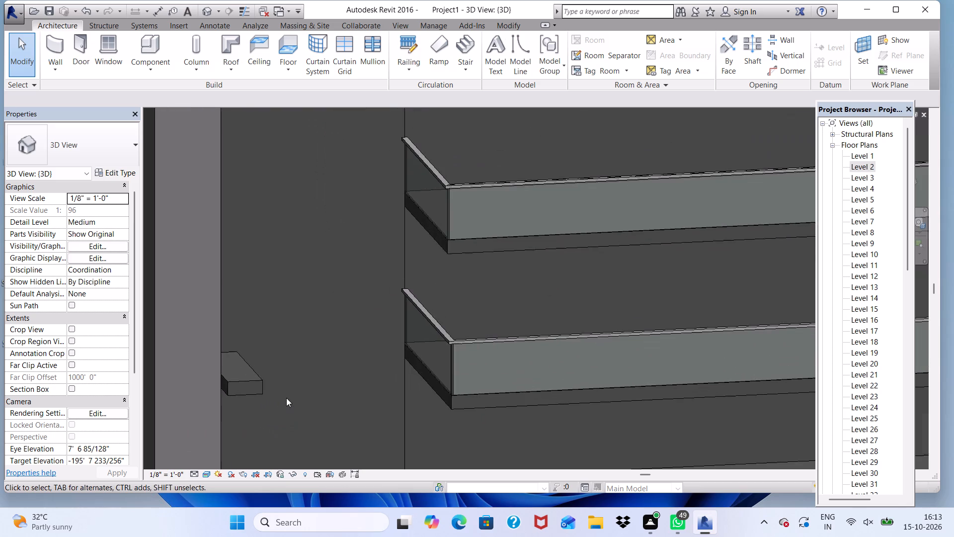
pyautogui.scroll(6, 254, 383)
pyautogui.scroll(-7, 268, 384)
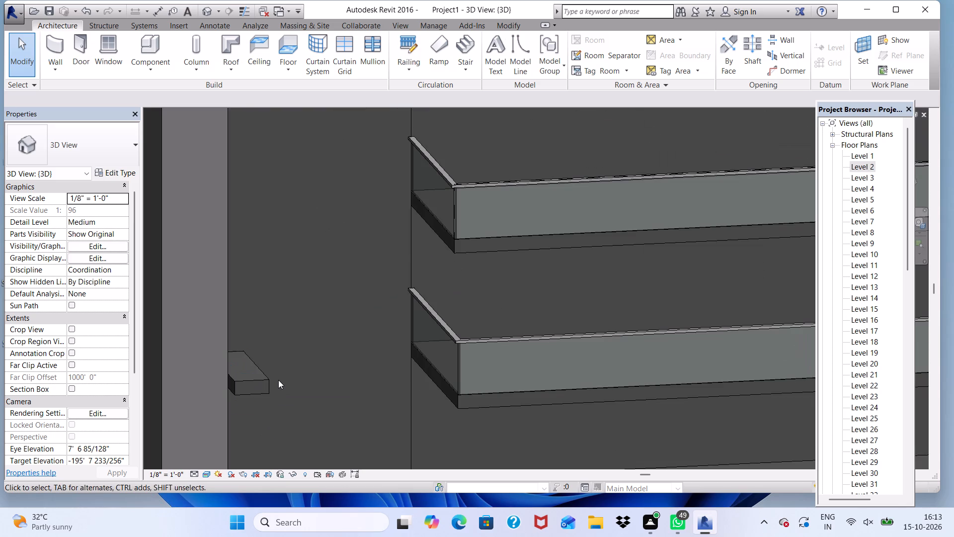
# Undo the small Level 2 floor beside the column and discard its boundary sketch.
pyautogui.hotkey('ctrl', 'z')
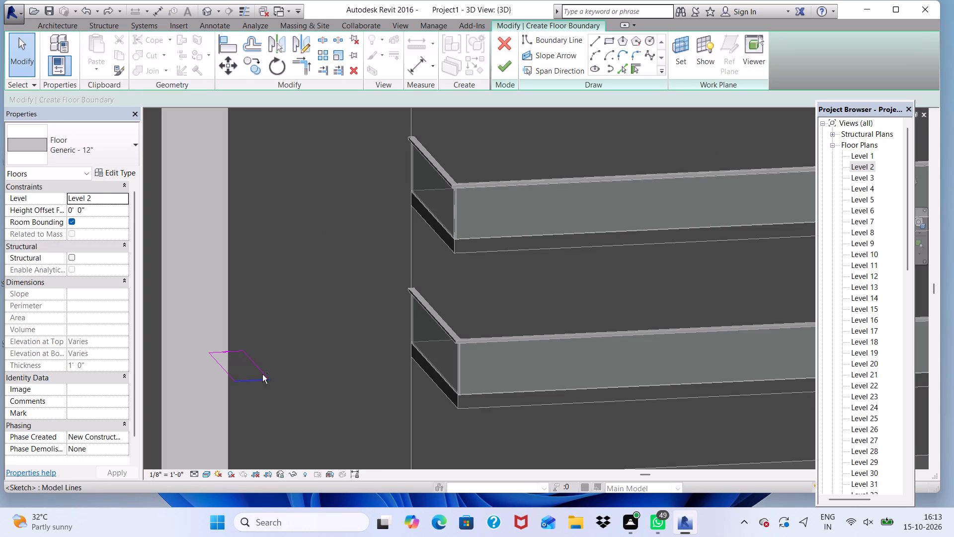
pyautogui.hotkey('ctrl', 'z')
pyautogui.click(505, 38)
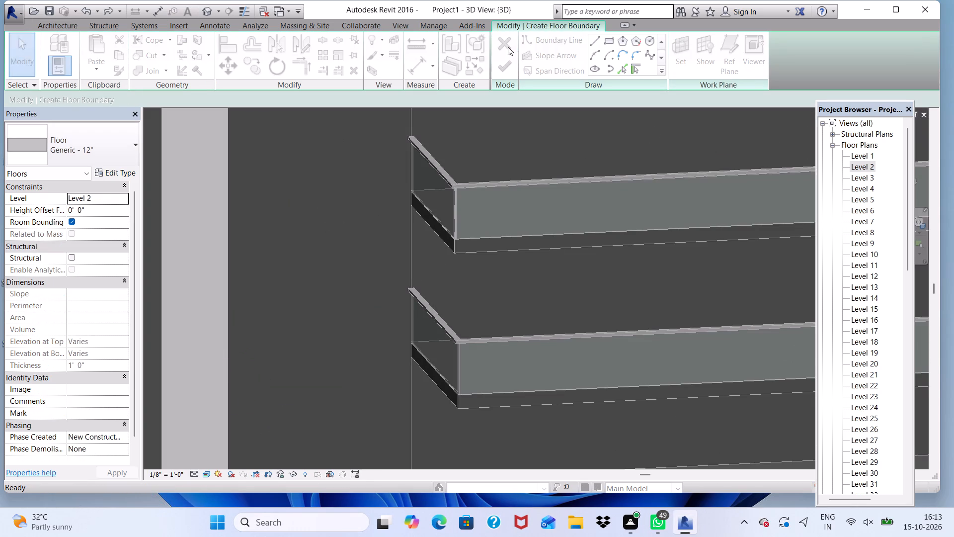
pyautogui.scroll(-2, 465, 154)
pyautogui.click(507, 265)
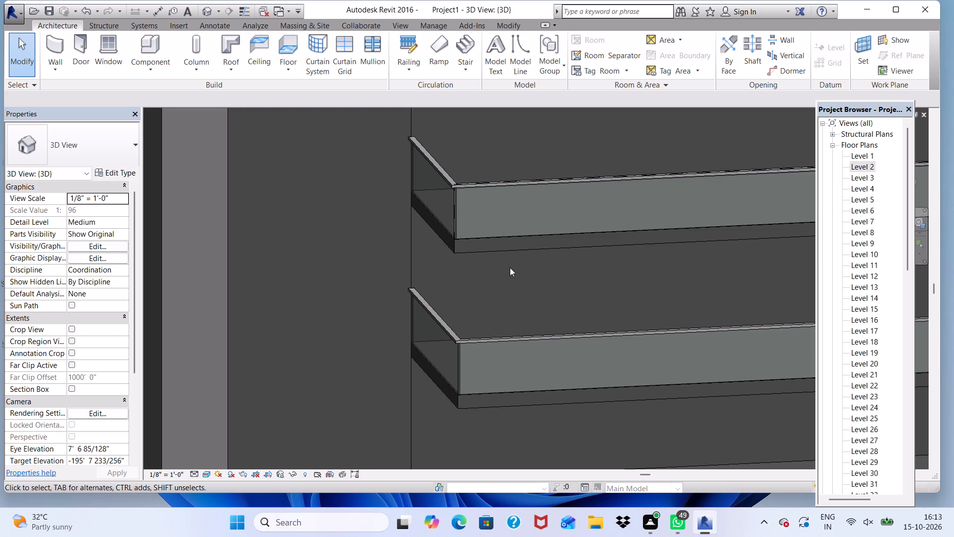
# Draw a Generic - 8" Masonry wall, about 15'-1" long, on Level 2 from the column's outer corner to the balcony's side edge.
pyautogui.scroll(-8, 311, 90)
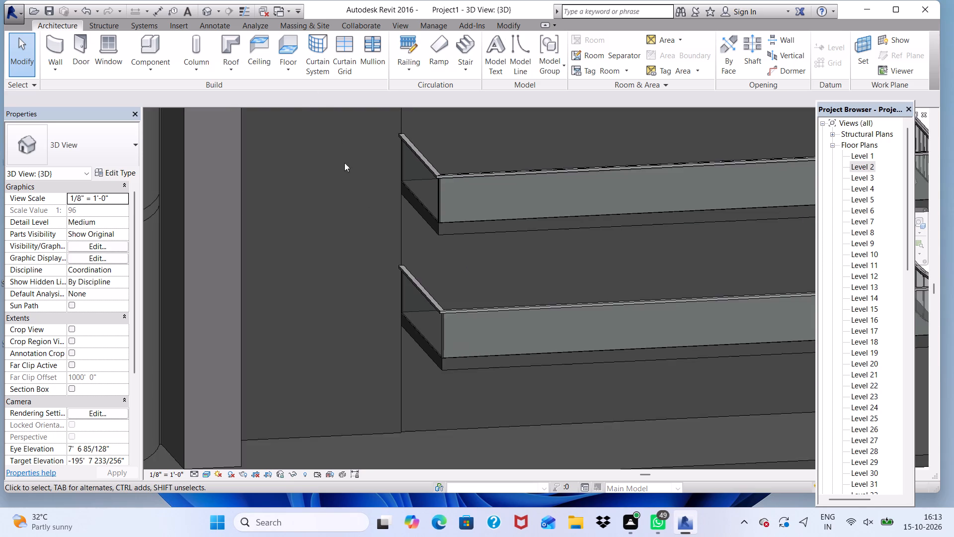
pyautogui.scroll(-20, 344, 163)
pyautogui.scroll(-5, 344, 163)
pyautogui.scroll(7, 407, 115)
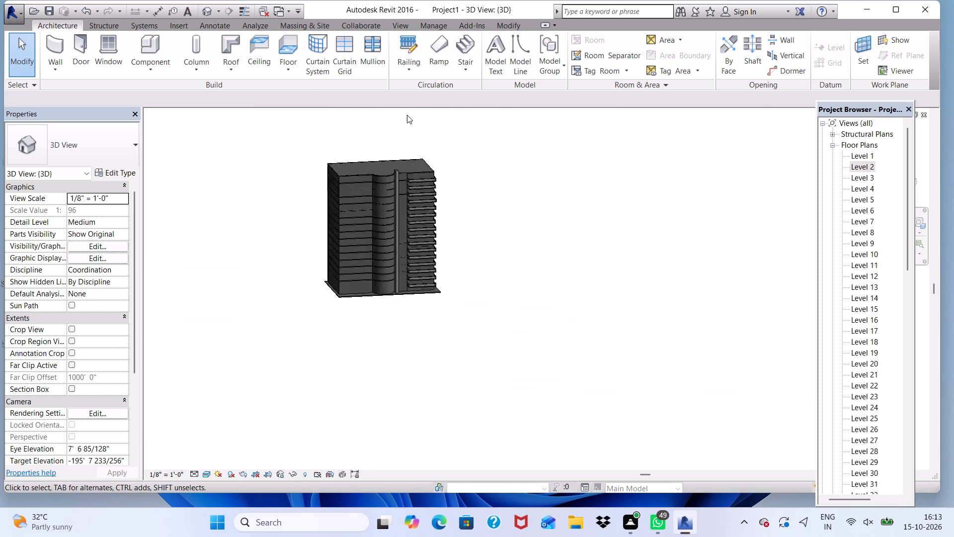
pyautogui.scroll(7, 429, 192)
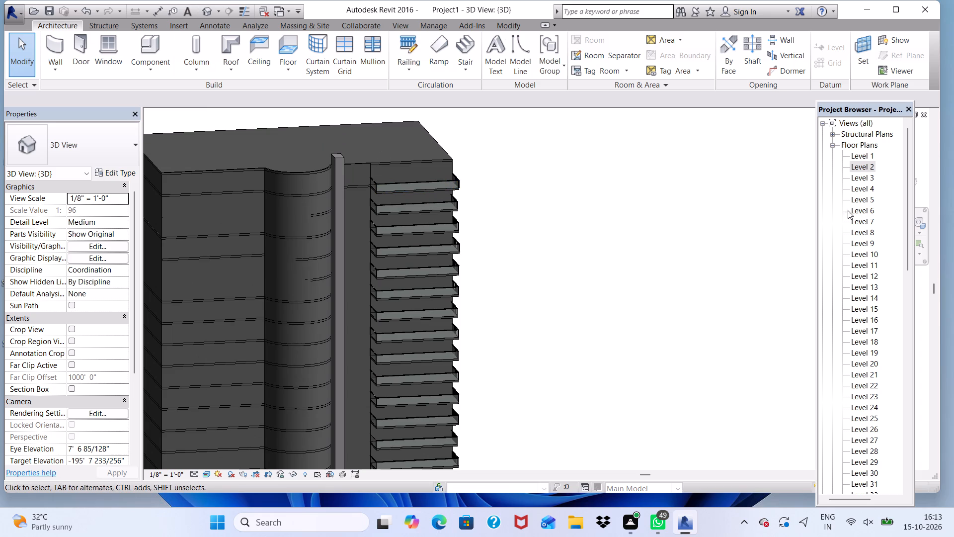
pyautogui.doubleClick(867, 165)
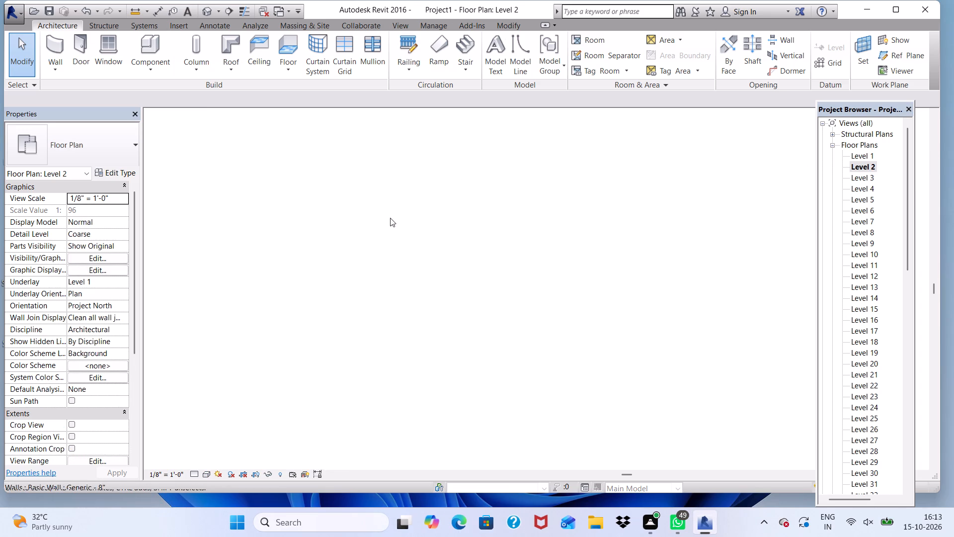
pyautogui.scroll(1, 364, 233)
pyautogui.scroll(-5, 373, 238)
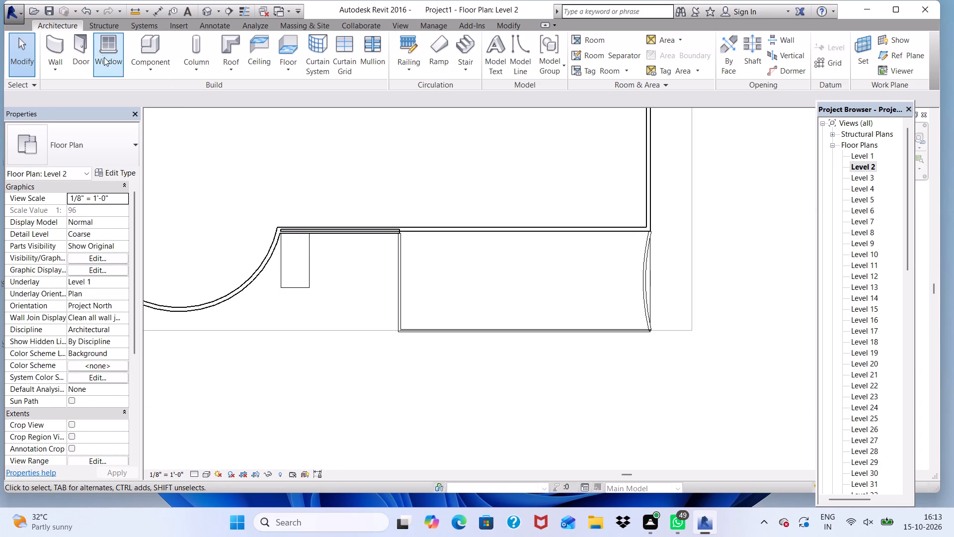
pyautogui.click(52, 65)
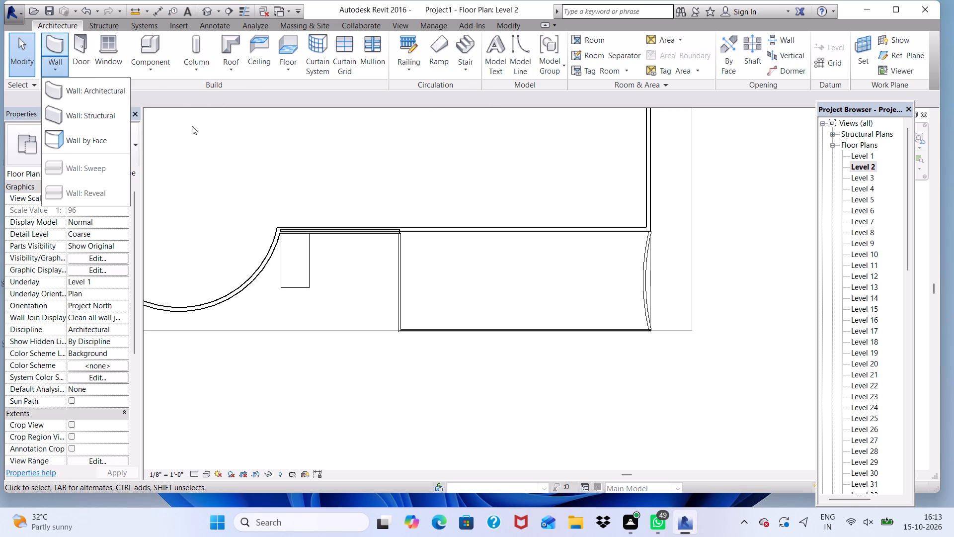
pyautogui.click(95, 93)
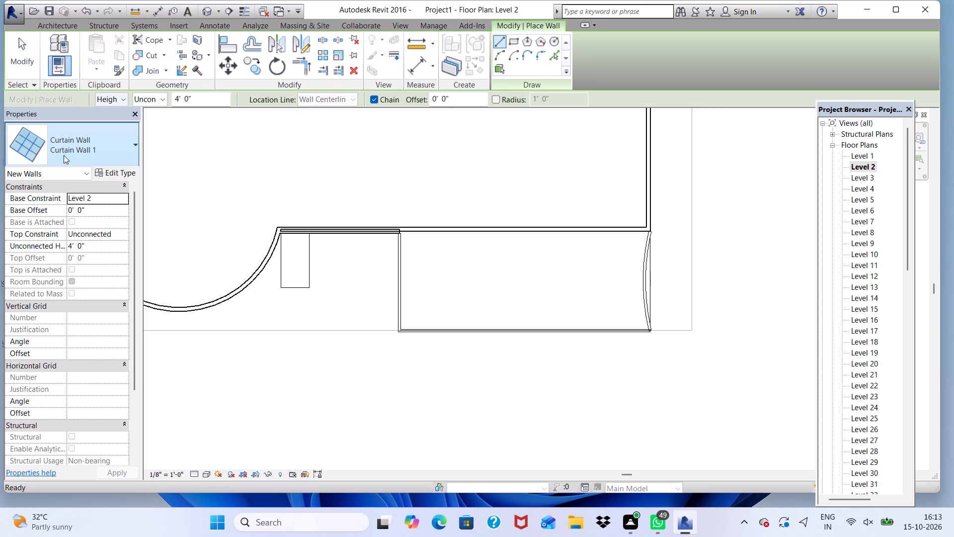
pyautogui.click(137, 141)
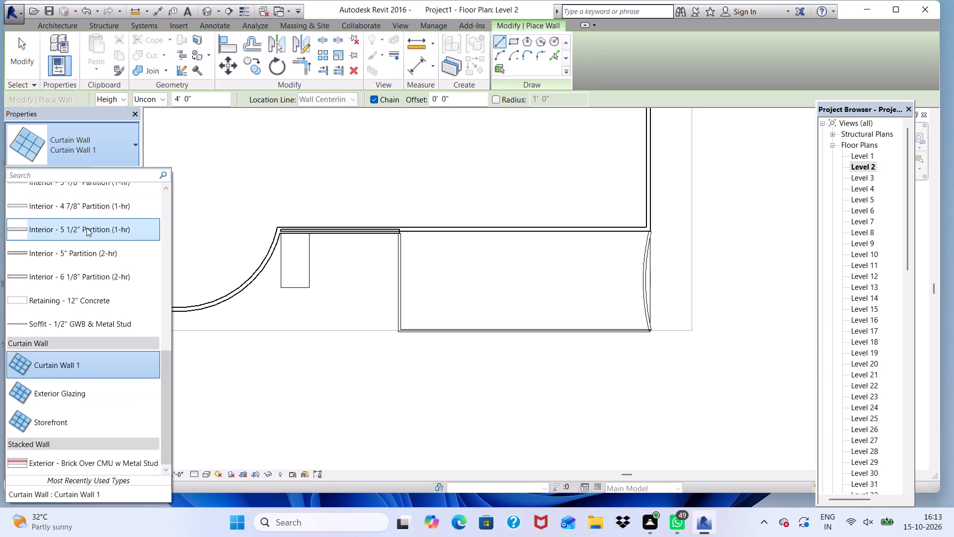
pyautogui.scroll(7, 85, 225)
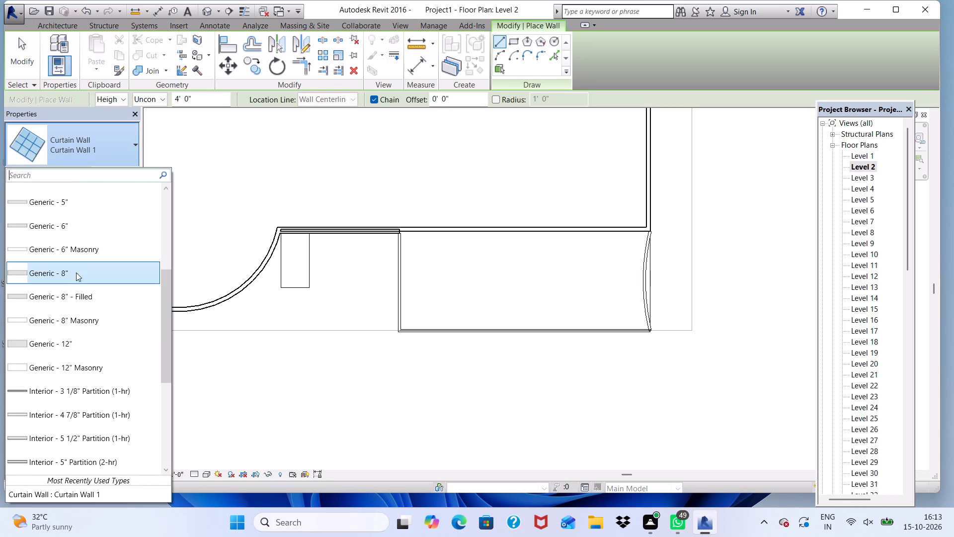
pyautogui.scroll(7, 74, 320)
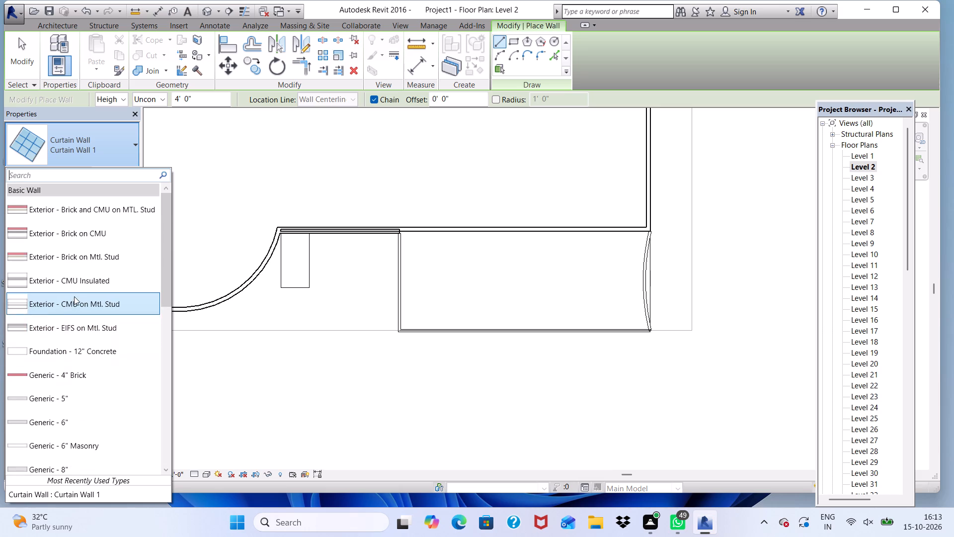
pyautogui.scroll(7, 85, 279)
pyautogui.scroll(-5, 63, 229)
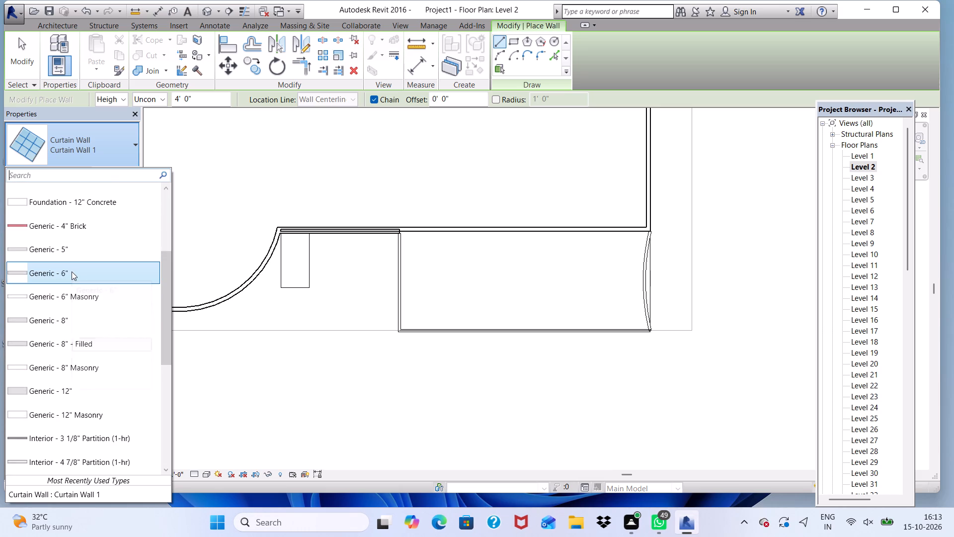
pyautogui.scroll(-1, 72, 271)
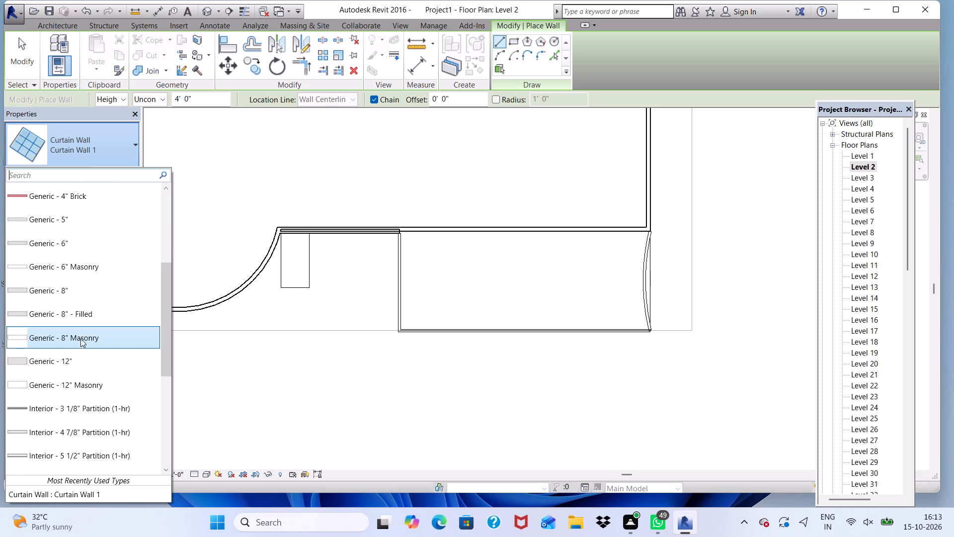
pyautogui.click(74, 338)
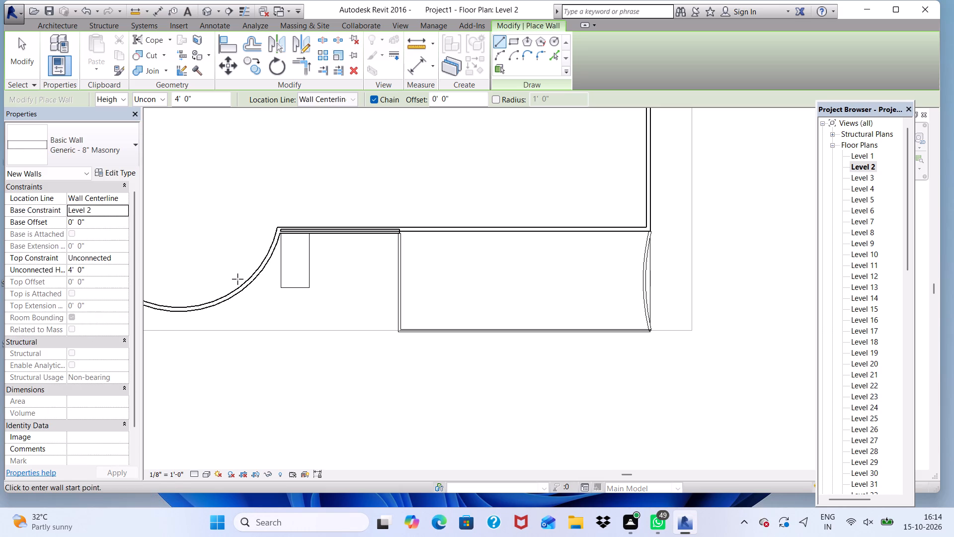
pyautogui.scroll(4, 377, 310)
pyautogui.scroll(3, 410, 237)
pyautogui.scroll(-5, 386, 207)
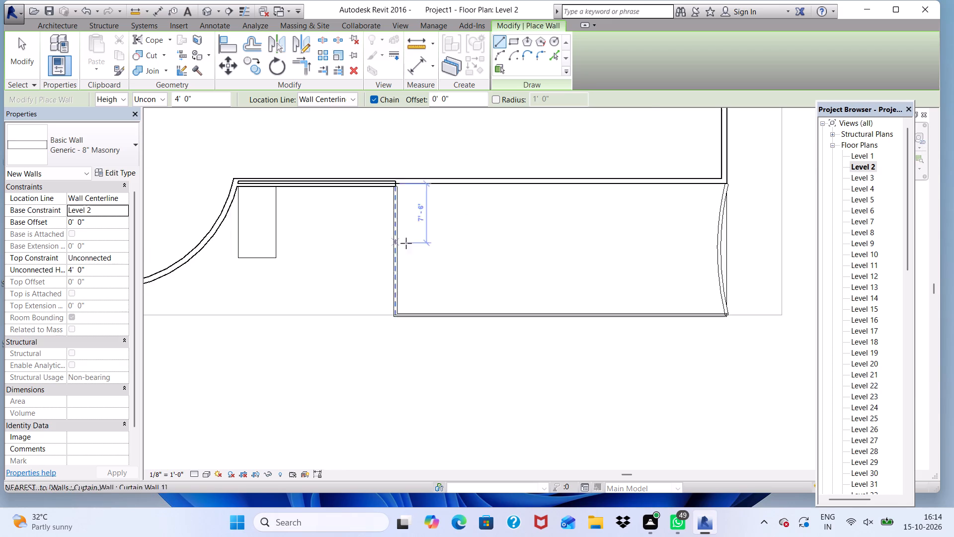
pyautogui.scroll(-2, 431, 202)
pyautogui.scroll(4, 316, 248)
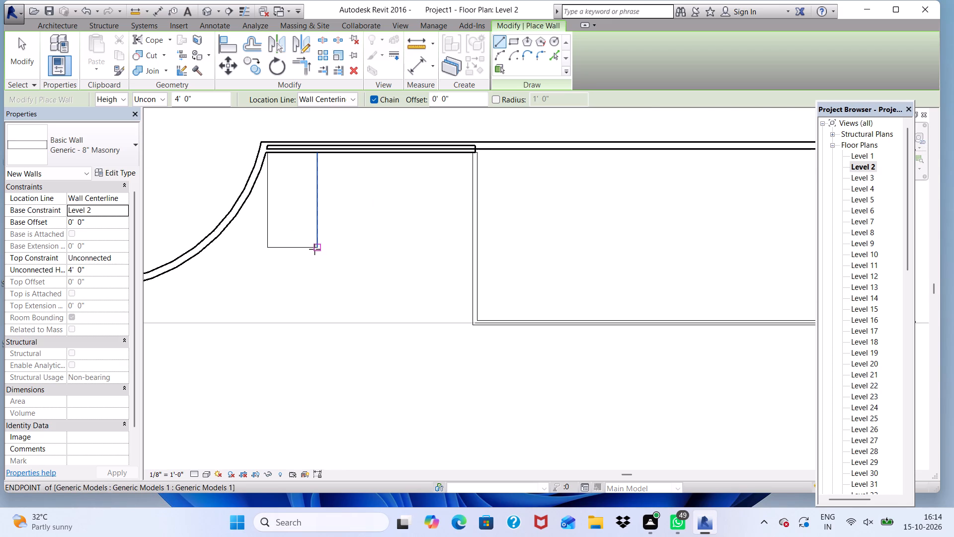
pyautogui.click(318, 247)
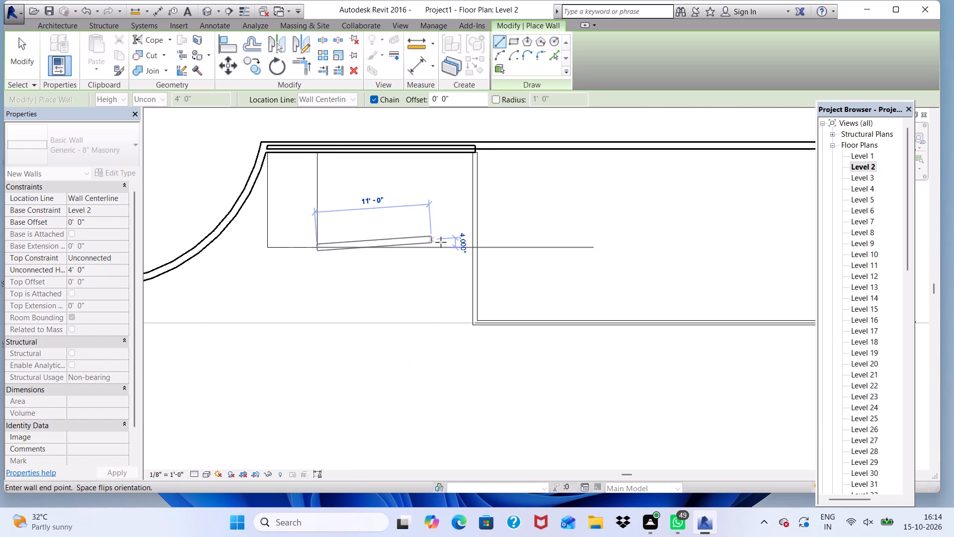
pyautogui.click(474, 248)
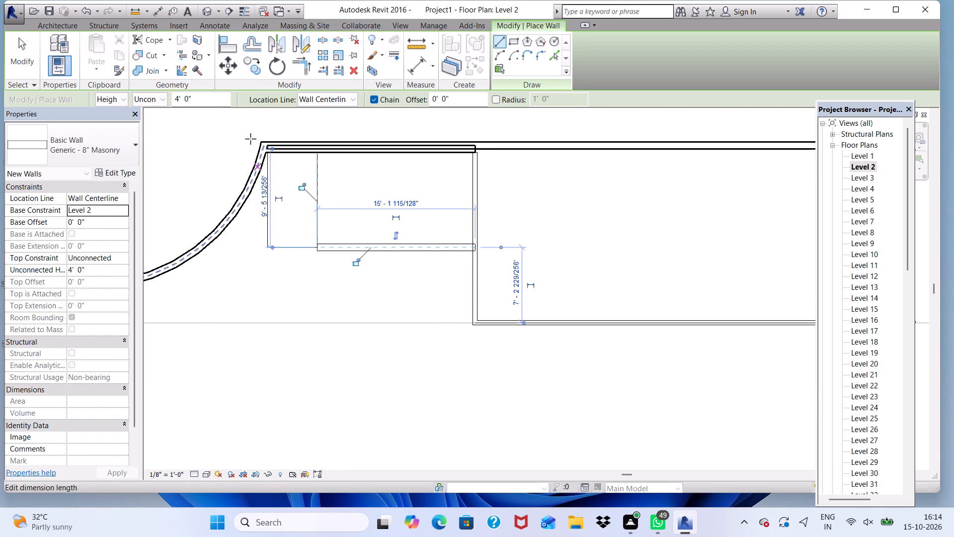
# Examine the new masonry wall in the 3D view, checking how it meets the column and the Level 2 balcony.
pyautogui.click(203, 3)
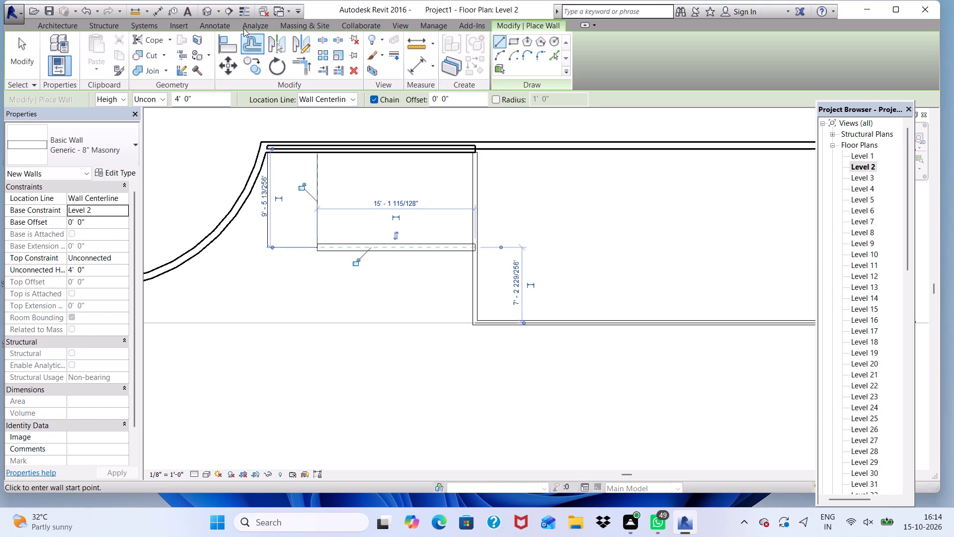
pyautogui.click(204, 6)
pyautogui.scroll(-4, 390, 140)
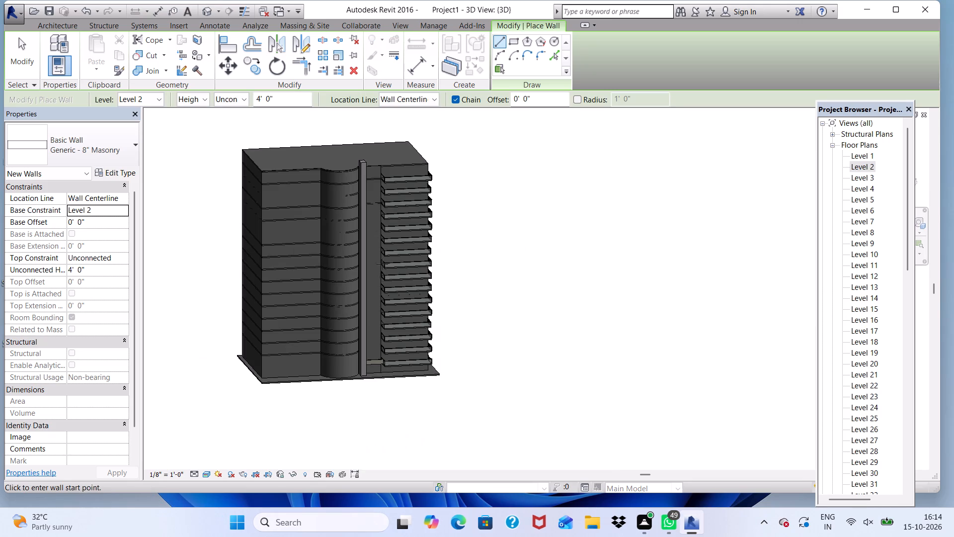
pyautogui.scroll(7, 374, 339)
pyautogui.scroll(-3, 385, 351)
pyautogui.scroll(8, 397, 392)
pyautogui.scroll(-1, 395, 389)
pyautogui.scroll(9, 395, 389)
pyautogui.scroll(7, 448, 328)
pyautogui.scroll(-3, 434, 306)
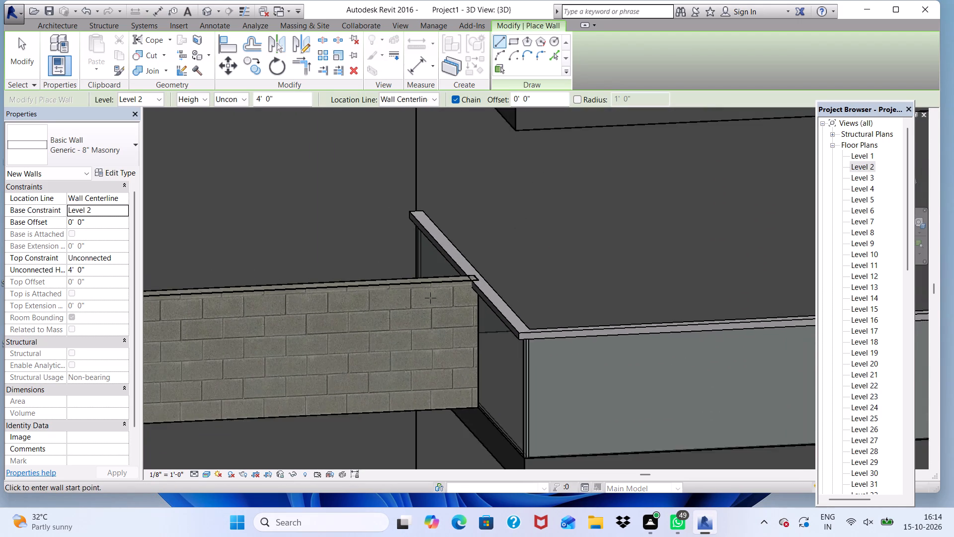
pyautogui.scroll(-7, 430, 298)
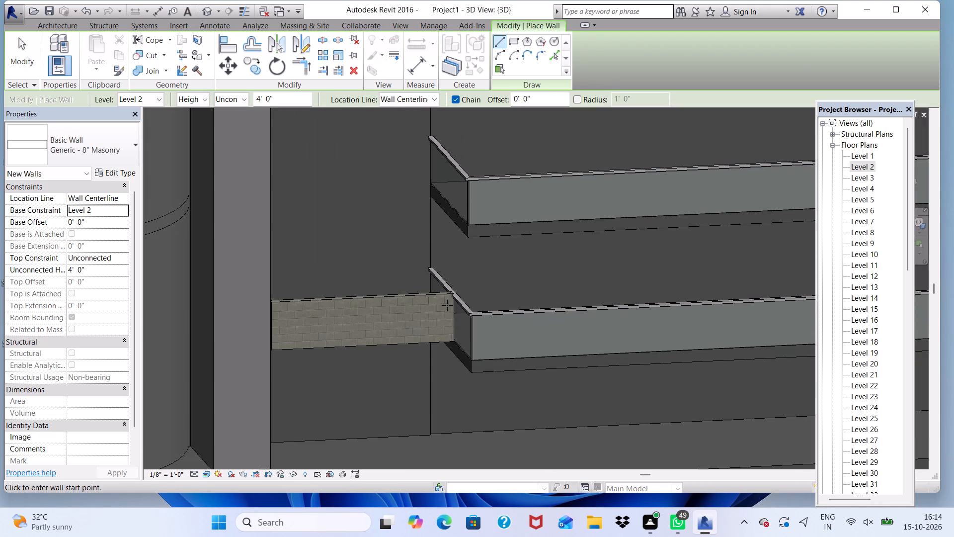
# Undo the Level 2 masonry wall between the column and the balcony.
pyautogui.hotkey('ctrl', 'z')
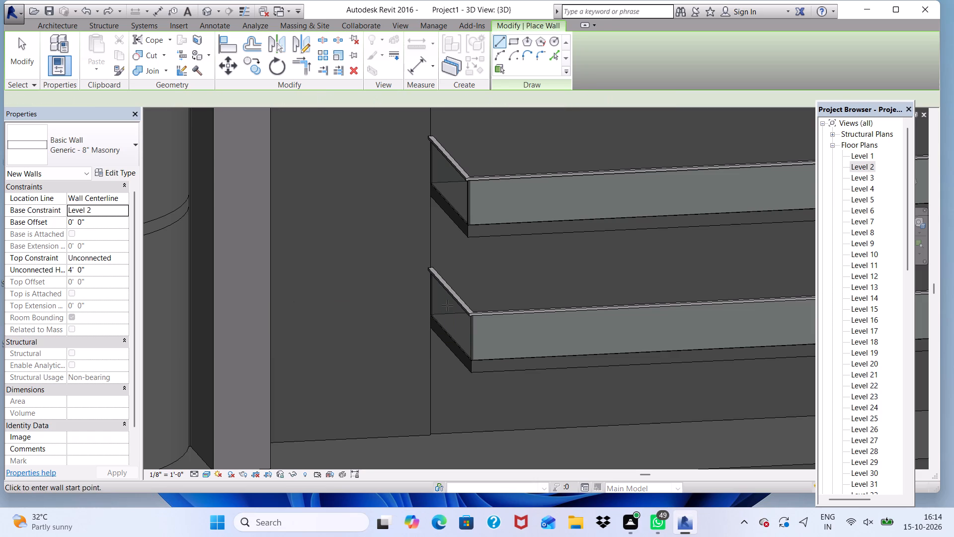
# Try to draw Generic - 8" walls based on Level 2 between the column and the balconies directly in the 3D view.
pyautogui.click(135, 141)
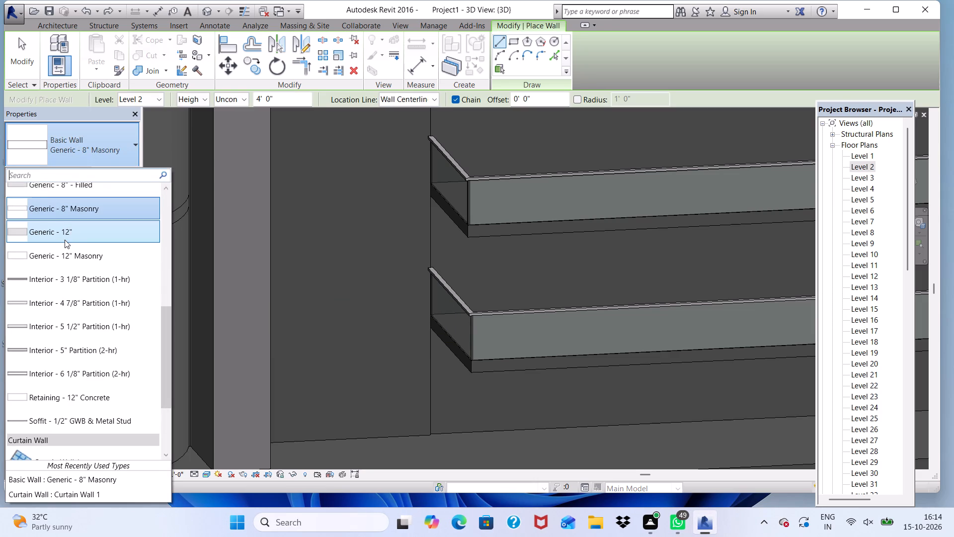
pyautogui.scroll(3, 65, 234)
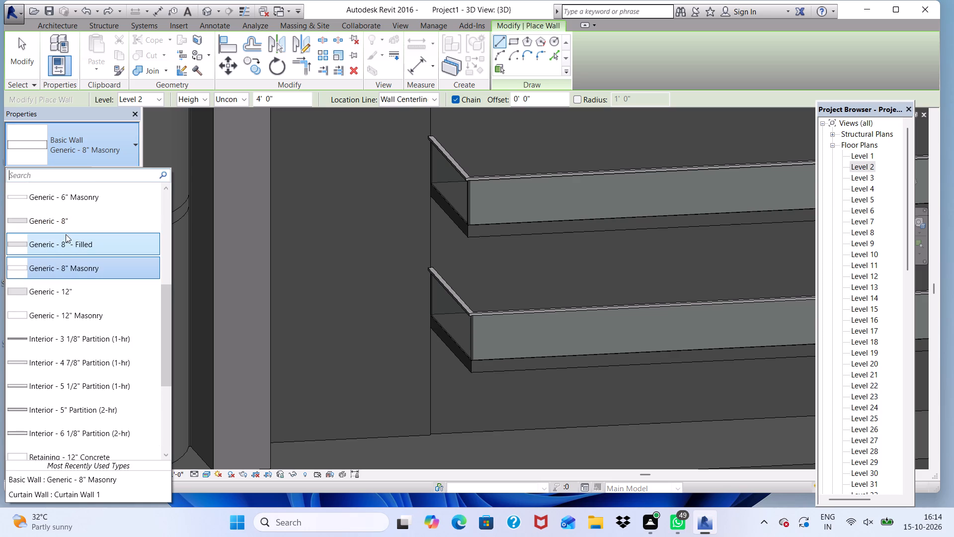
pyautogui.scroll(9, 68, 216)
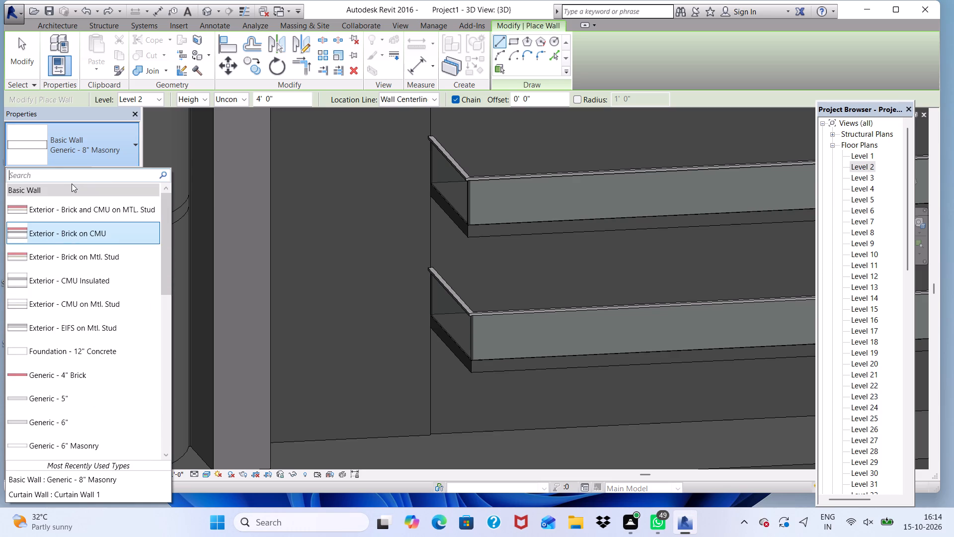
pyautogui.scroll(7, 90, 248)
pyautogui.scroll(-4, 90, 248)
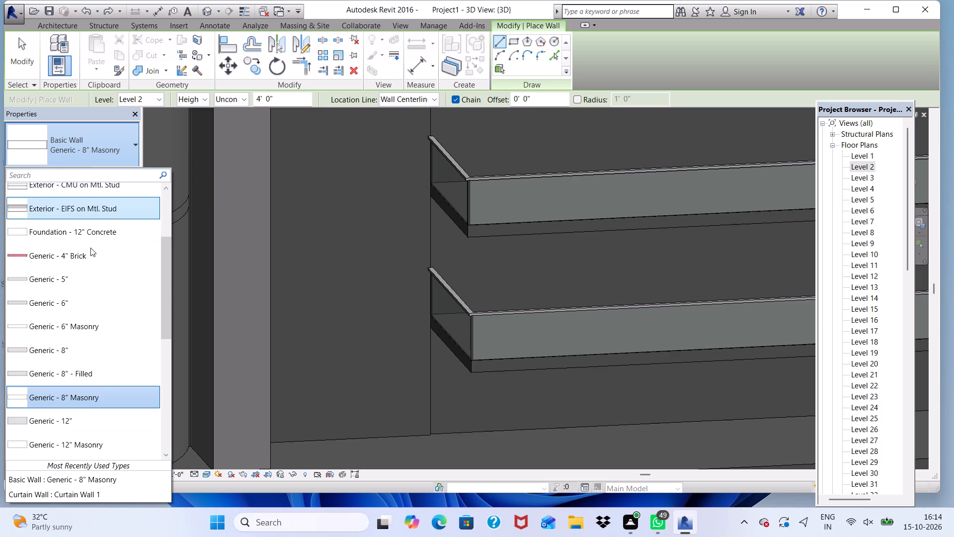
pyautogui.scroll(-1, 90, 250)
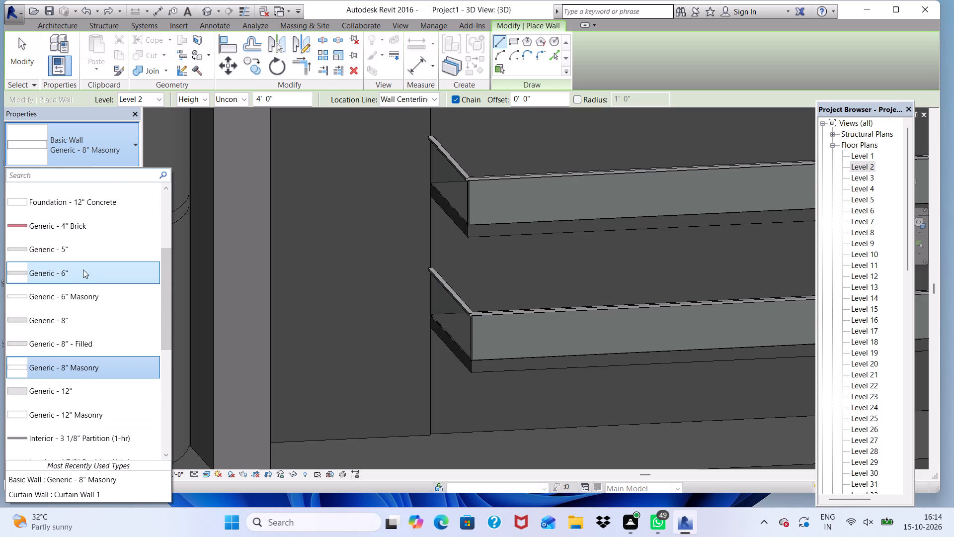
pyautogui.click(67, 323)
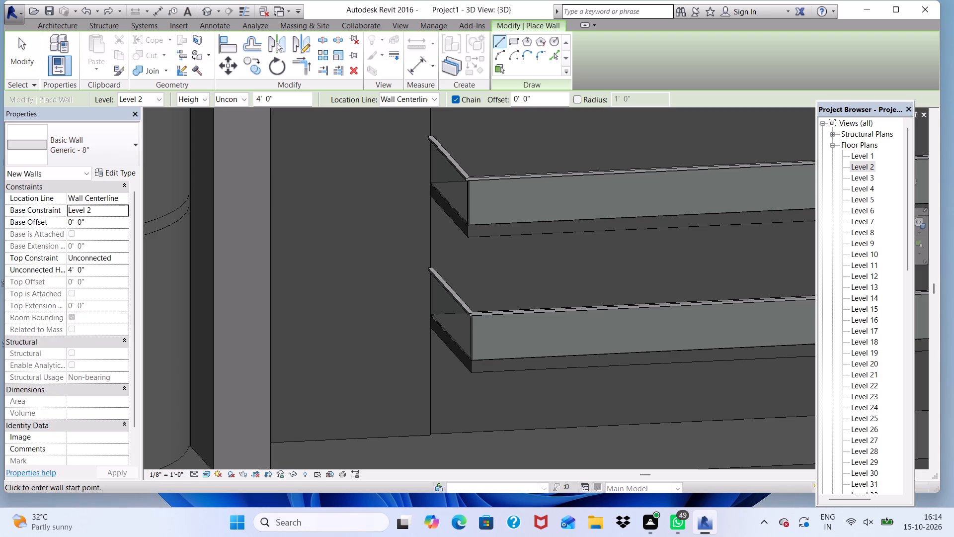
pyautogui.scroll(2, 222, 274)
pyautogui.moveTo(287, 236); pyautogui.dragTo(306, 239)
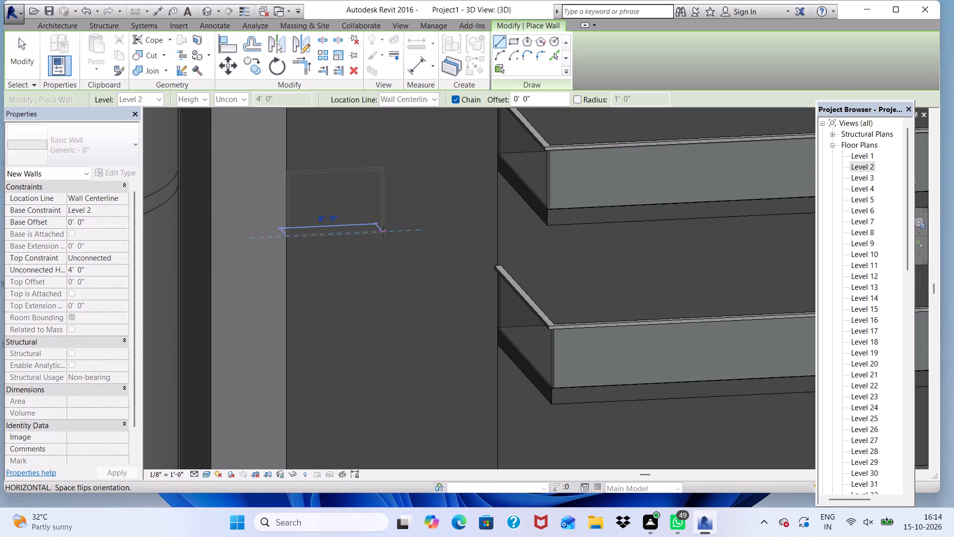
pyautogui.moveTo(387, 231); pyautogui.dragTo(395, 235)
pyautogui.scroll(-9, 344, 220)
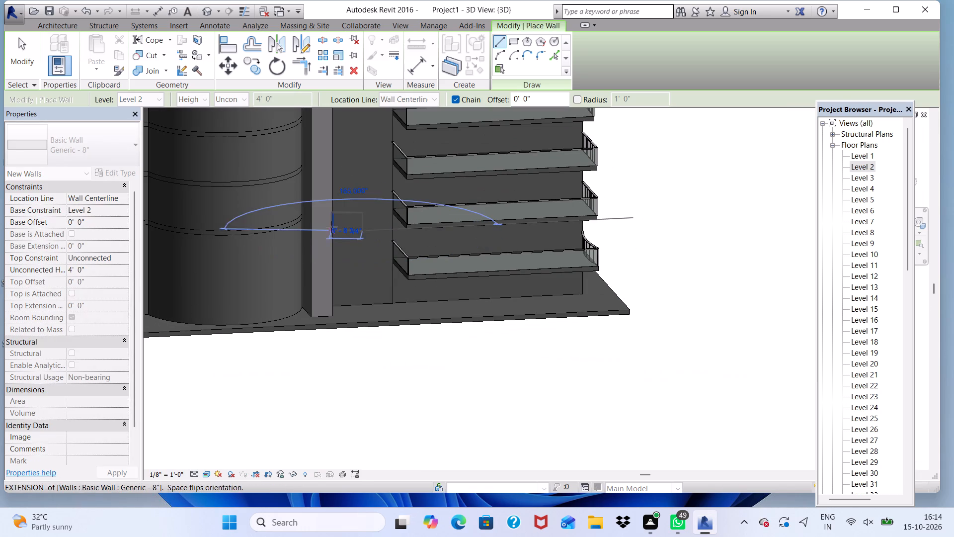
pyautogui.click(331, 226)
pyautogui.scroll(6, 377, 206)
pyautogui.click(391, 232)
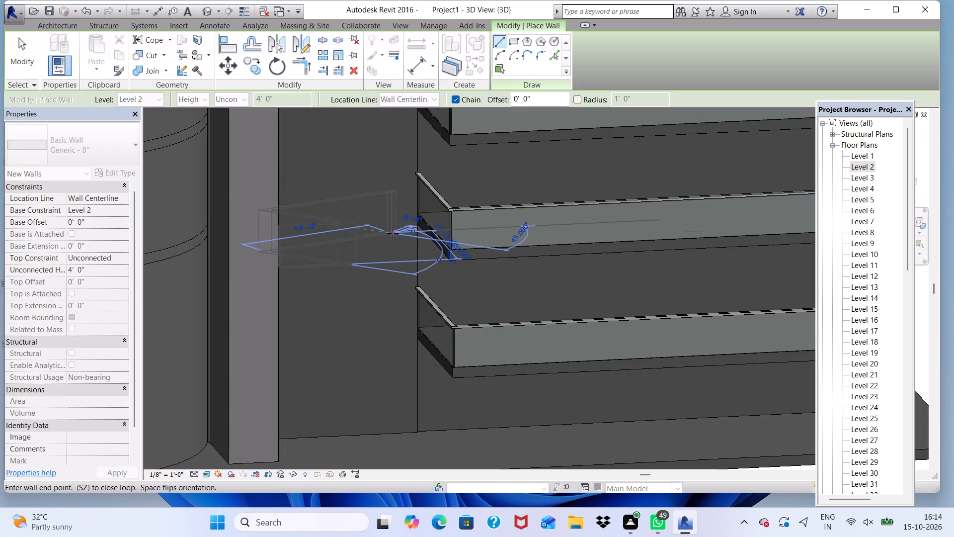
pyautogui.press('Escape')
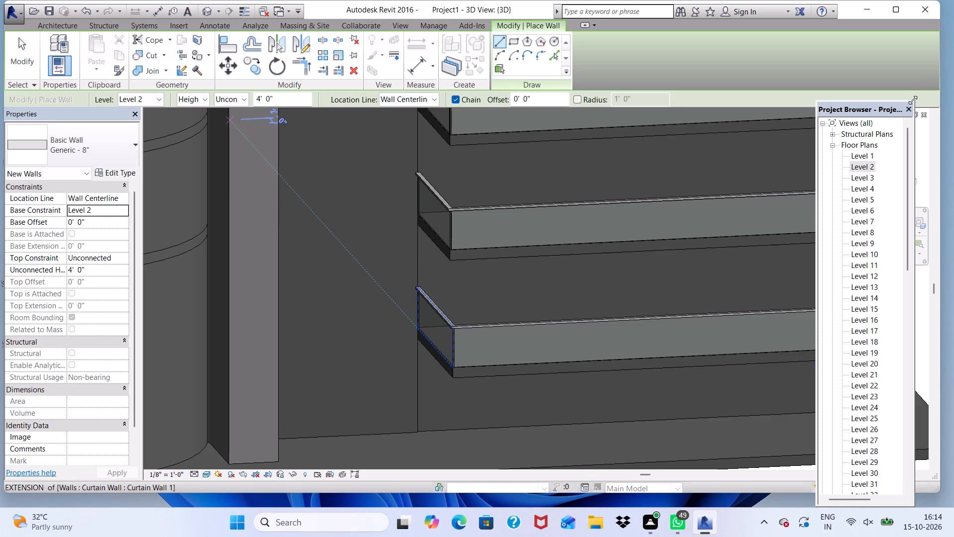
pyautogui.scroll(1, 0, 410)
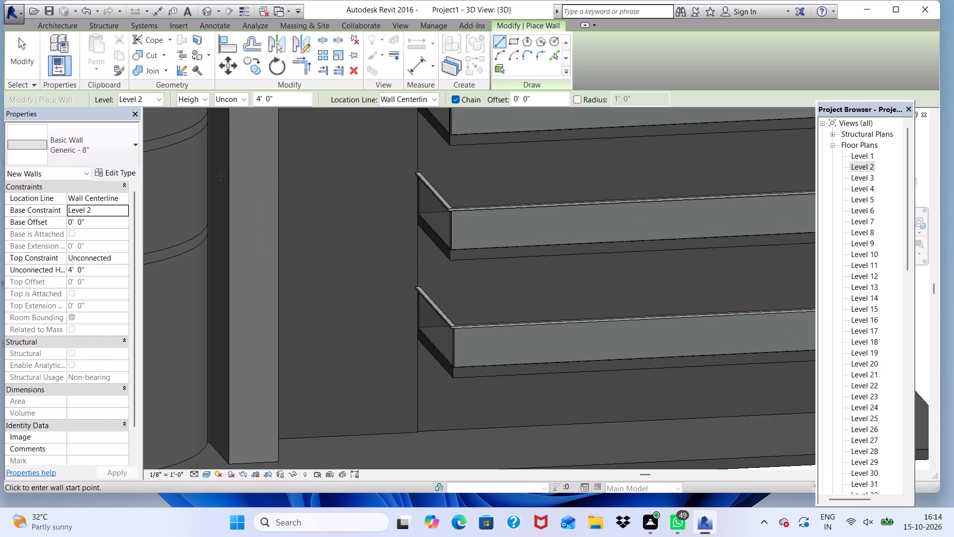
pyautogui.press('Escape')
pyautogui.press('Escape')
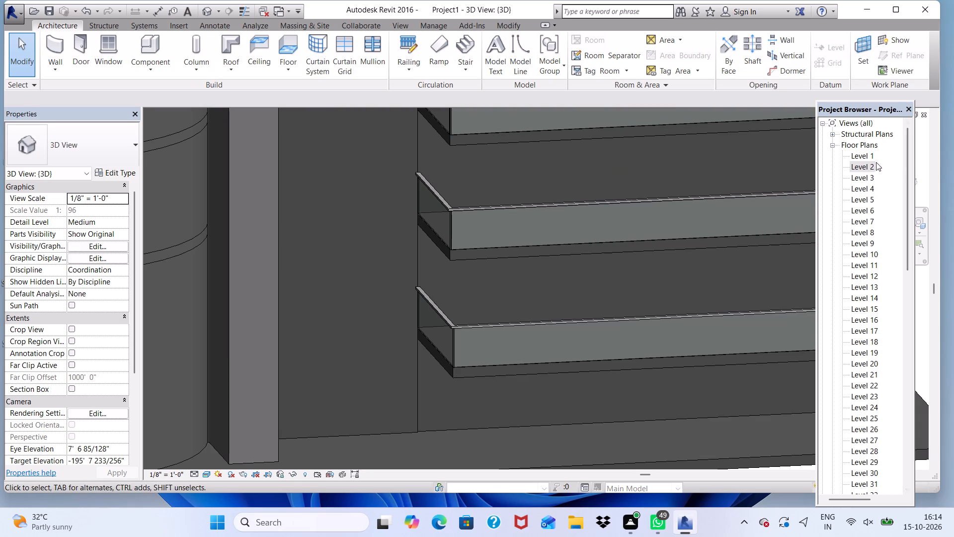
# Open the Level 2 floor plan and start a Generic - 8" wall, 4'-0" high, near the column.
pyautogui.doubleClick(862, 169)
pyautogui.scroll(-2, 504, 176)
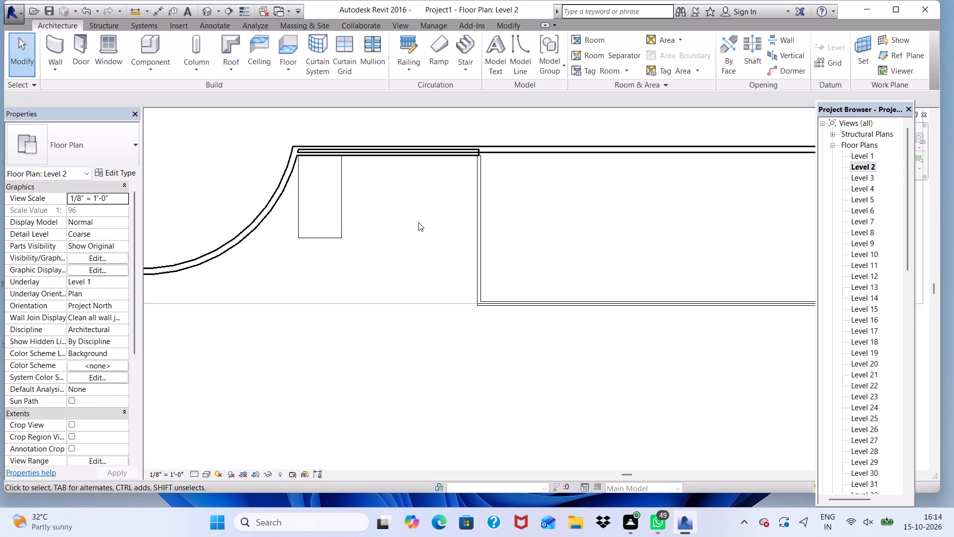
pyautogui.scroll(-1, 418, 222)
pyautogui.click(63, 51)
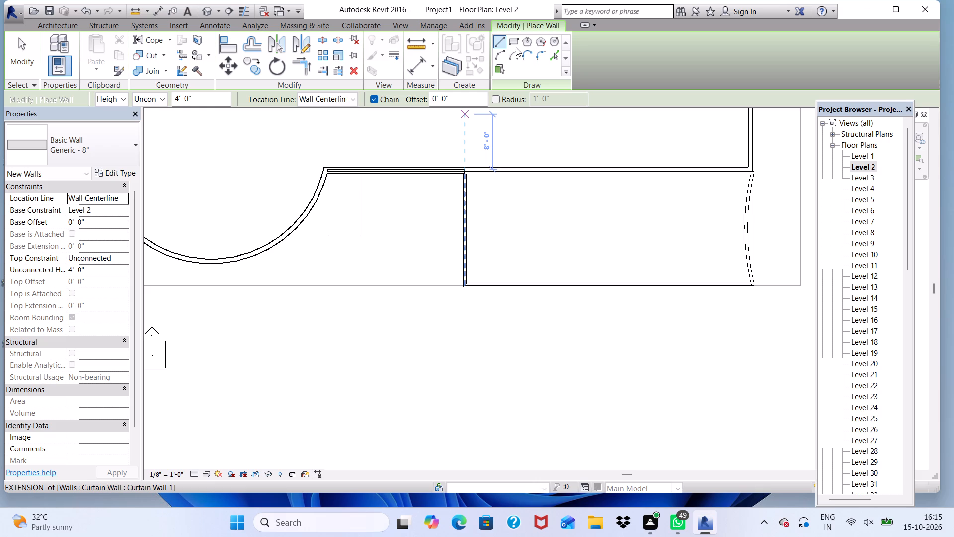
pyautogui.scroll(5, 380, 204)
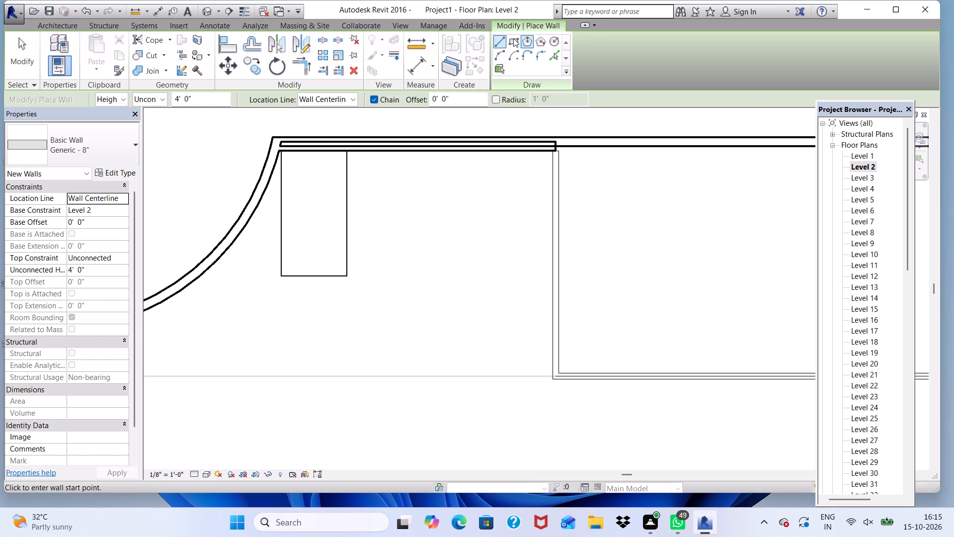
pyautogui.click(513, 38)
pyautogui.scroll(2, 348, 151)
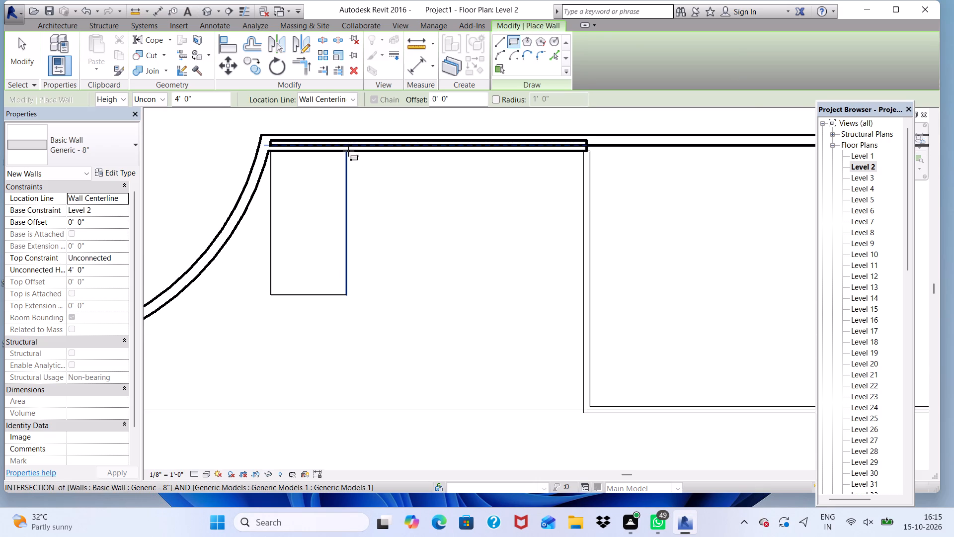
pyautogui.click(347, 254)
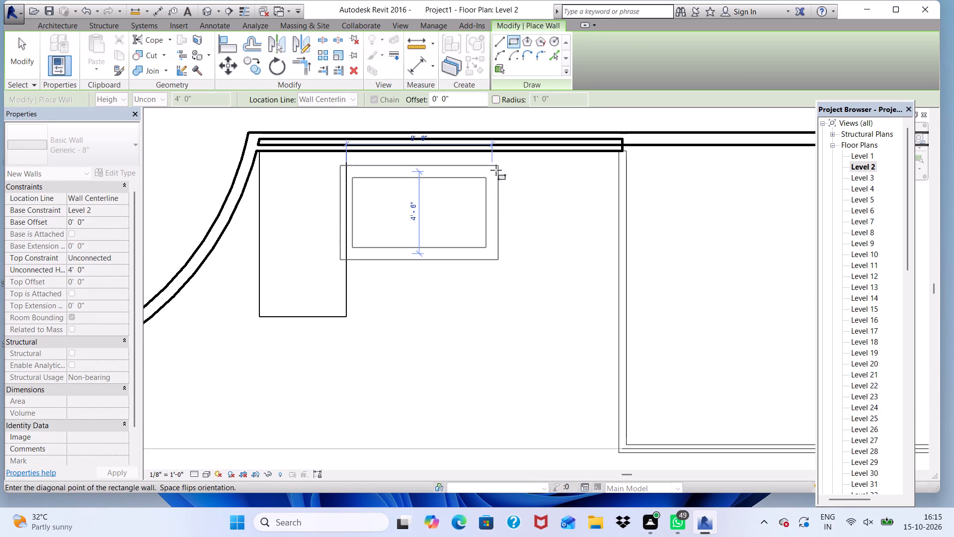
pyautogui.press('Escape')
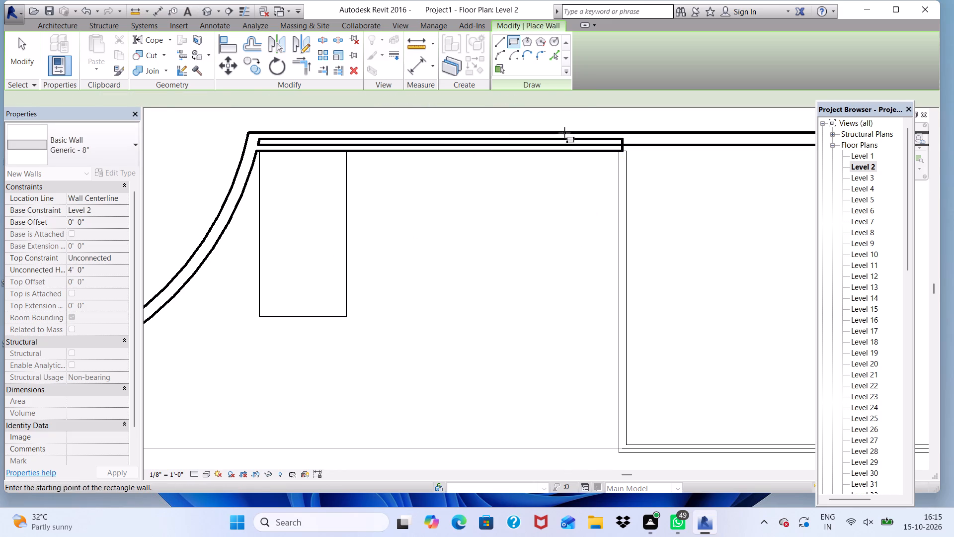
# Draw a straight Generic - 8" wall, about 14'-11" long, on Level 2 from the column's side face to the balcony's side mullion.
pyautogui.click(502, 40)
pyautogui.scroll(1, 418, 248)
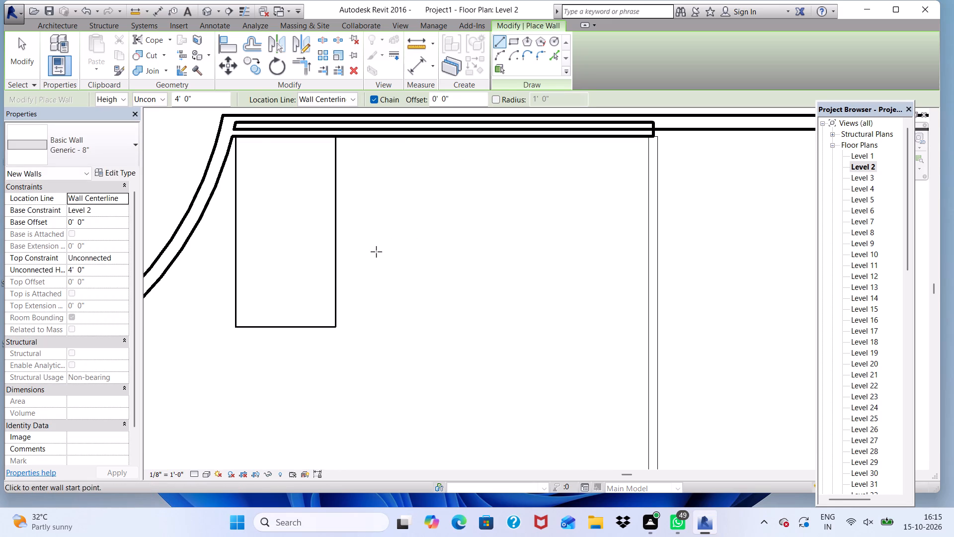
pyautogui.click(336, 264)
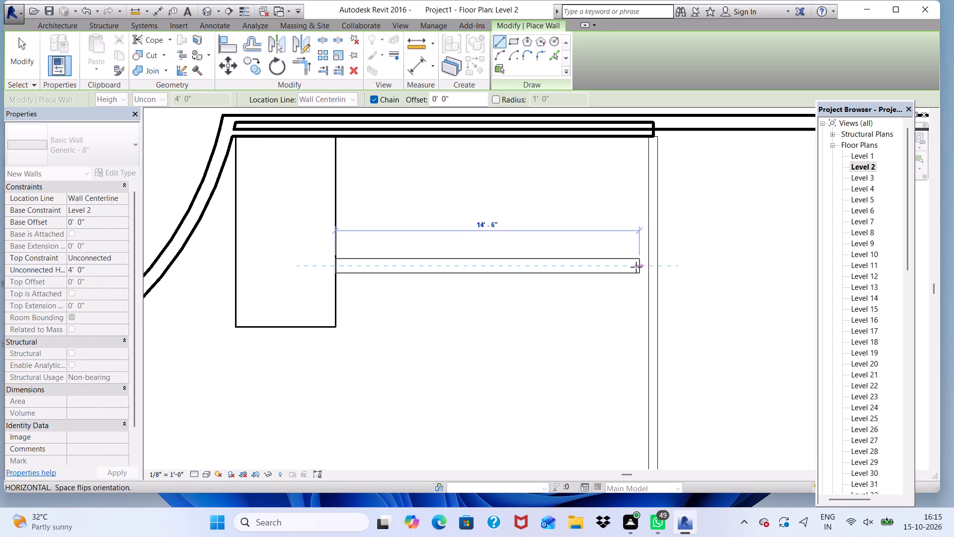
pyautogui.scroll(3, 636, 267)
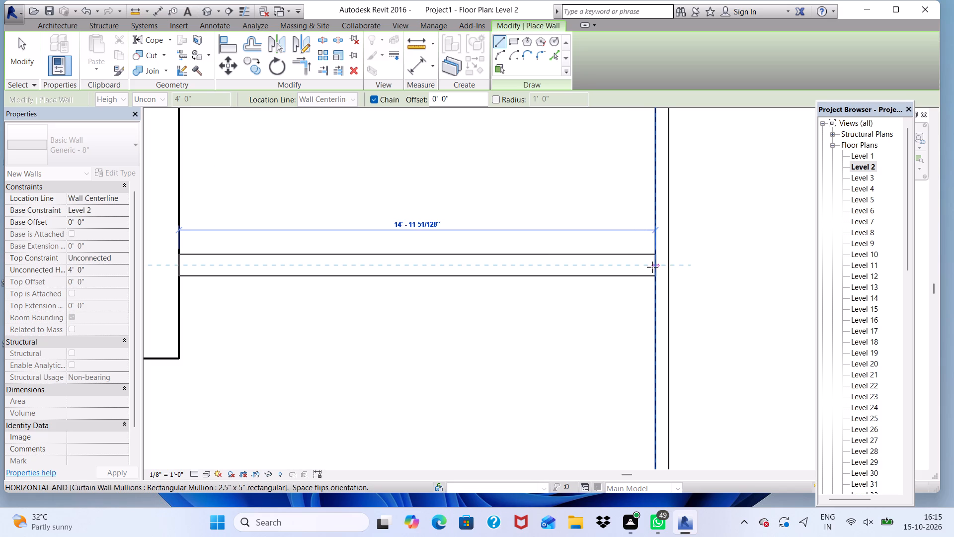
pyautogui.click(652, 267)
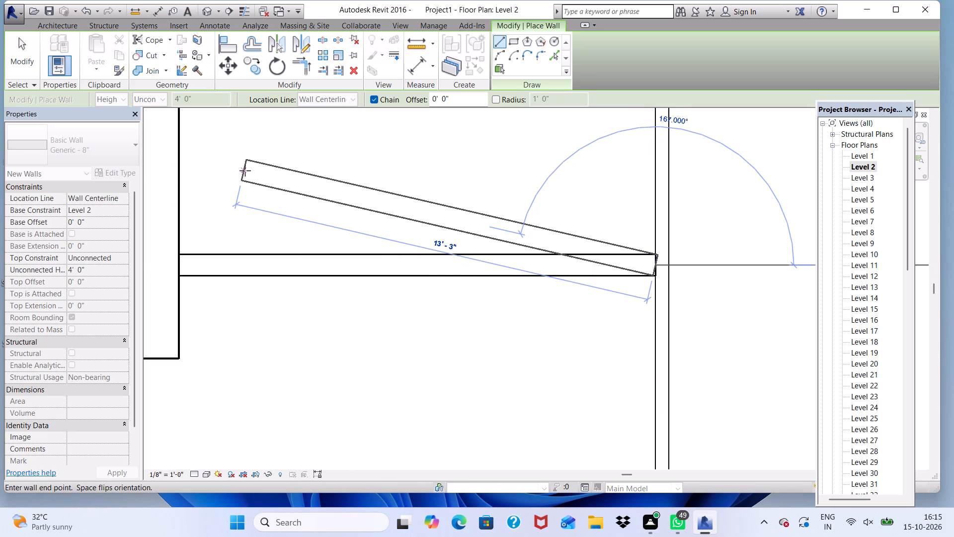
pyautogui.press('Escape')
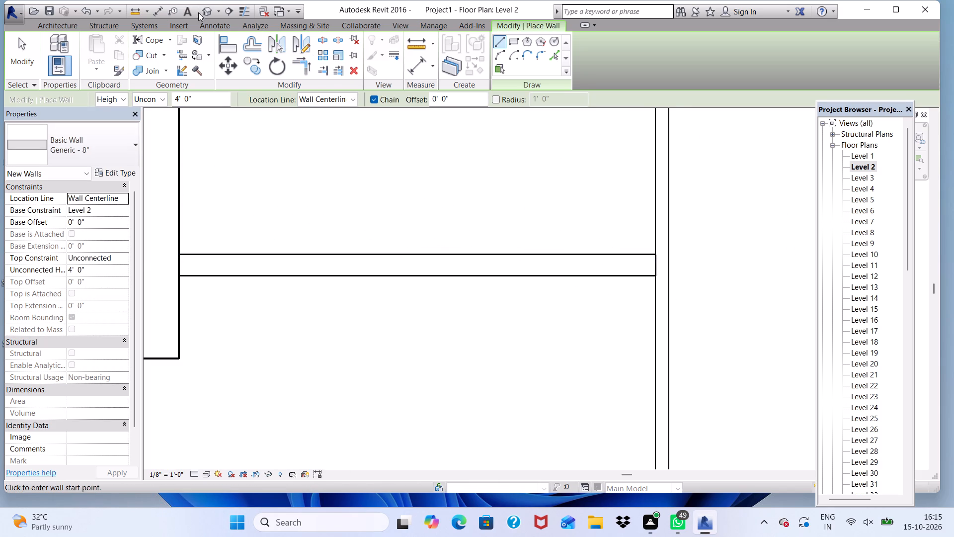
# Examine in the 3D view how the new Level 2 wall meets the column and the balcony's side railing.
pyautogui.click(202, 9)
pyautogui.scroll(-2, 400, 268)
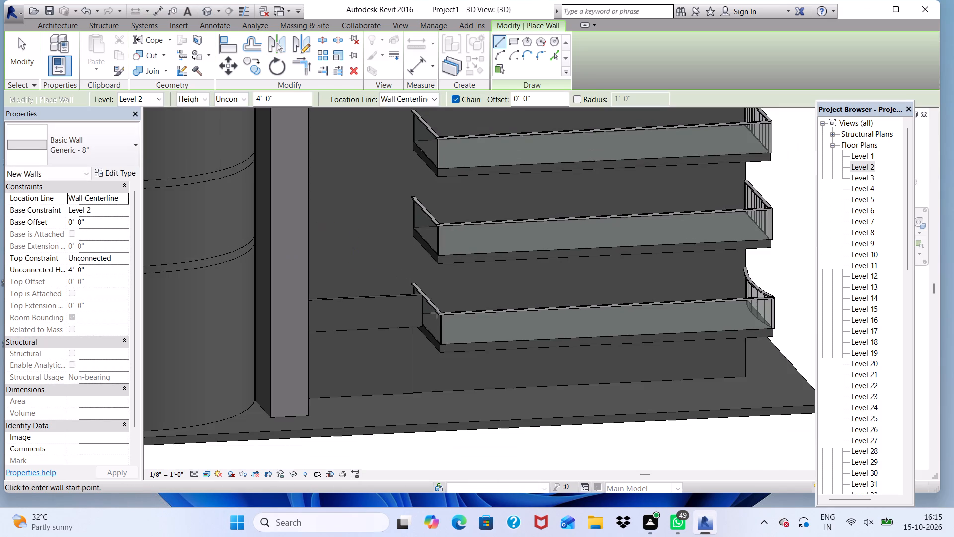
pyautogui.scroll(7, 439, 314)
pyautogui.scroll(-3, 428, 313)
pyautogui.scroll(-4, 401, 283)
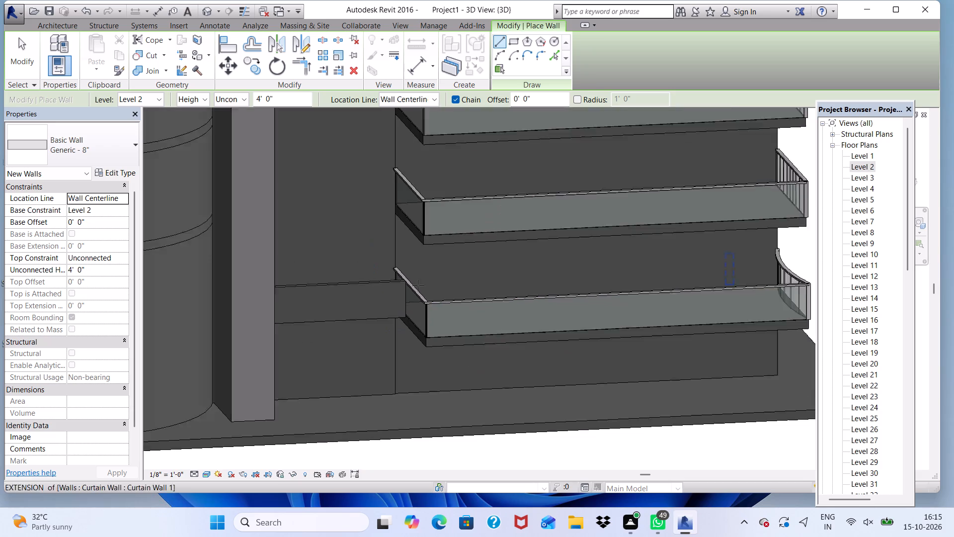
pyautogui.scroll(-3, 412, 299)
pyautogui.scroll(14, 411, 305)
pyautogui.scroll(-3, 407, 292)
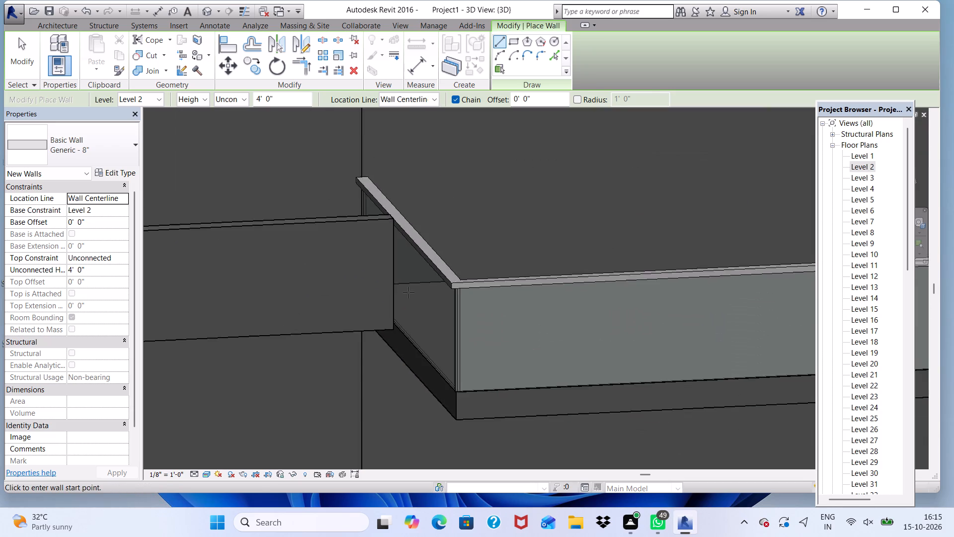
pyautogui.scroll(-11, 386, 281)
pyautogui.scroll(1, 403, 291)
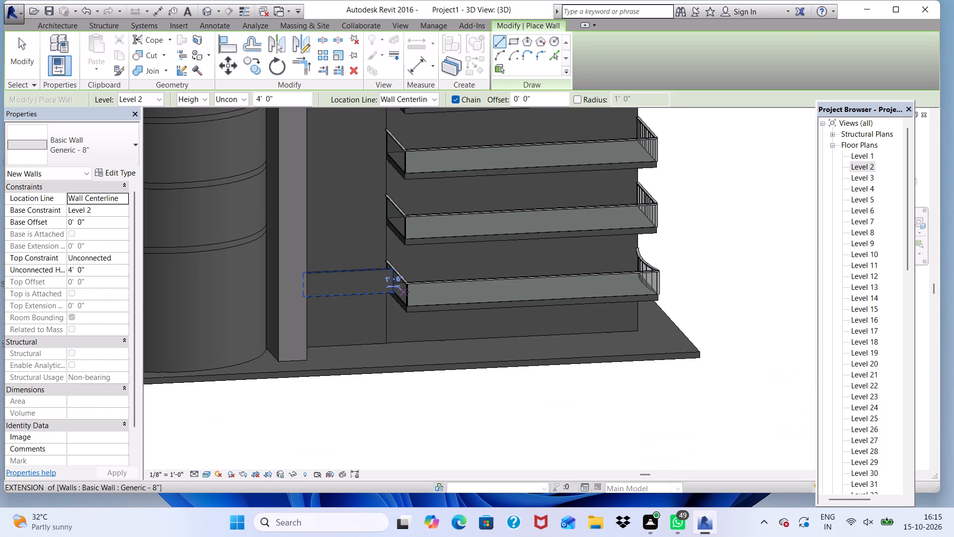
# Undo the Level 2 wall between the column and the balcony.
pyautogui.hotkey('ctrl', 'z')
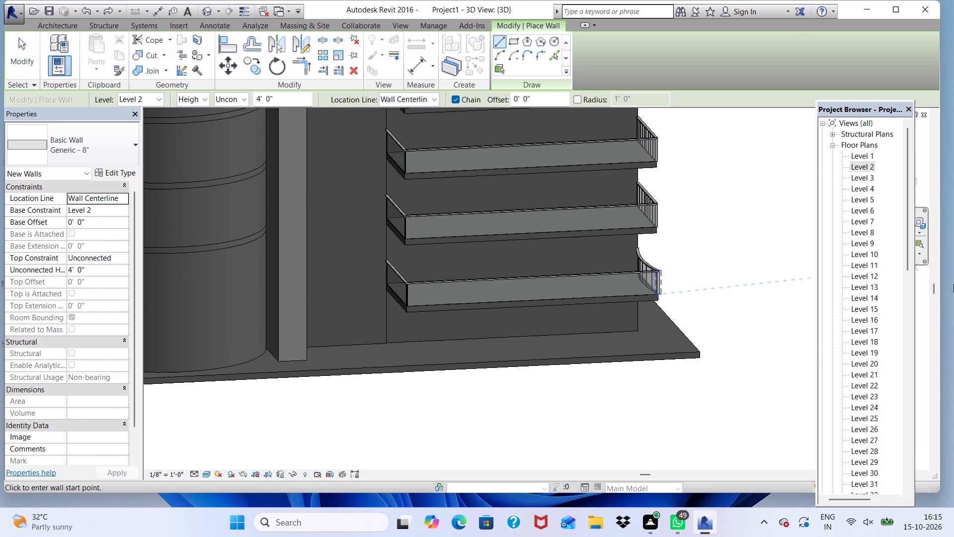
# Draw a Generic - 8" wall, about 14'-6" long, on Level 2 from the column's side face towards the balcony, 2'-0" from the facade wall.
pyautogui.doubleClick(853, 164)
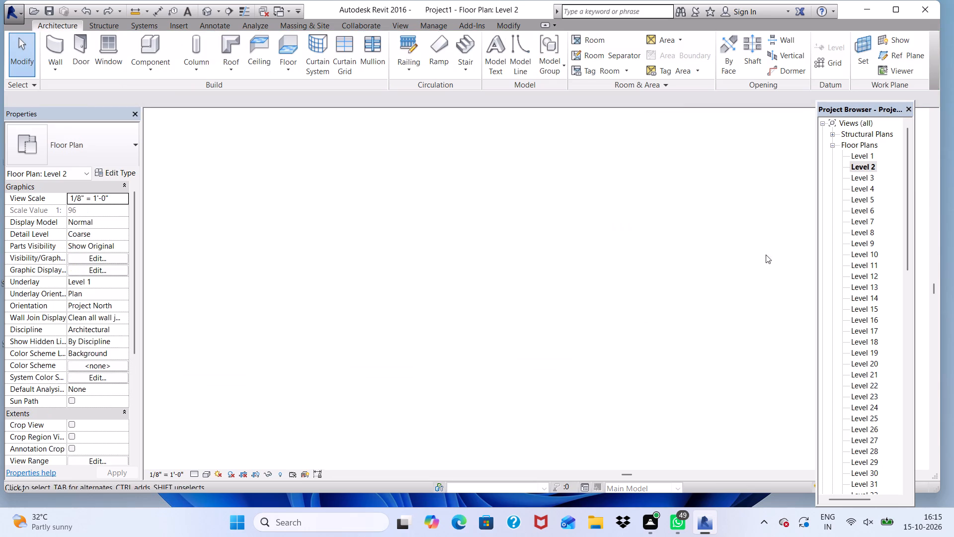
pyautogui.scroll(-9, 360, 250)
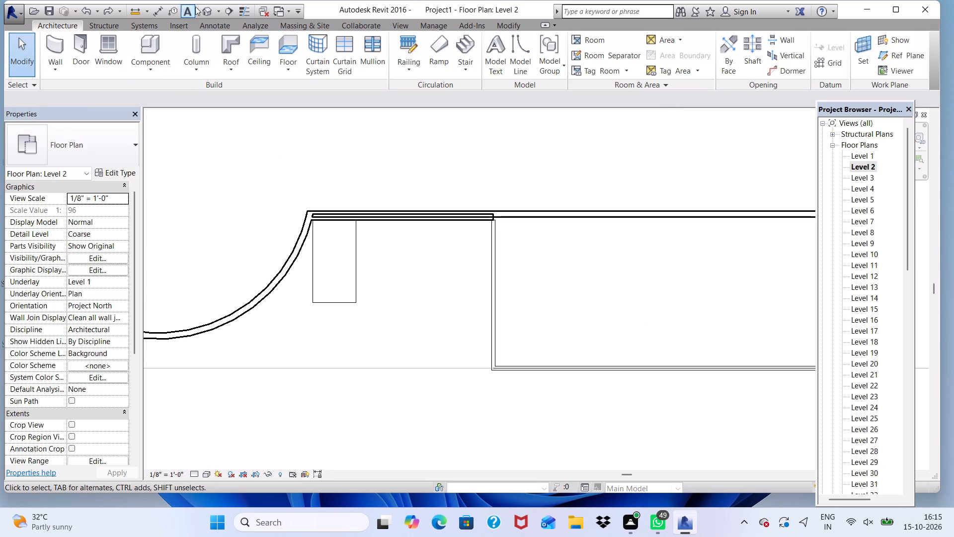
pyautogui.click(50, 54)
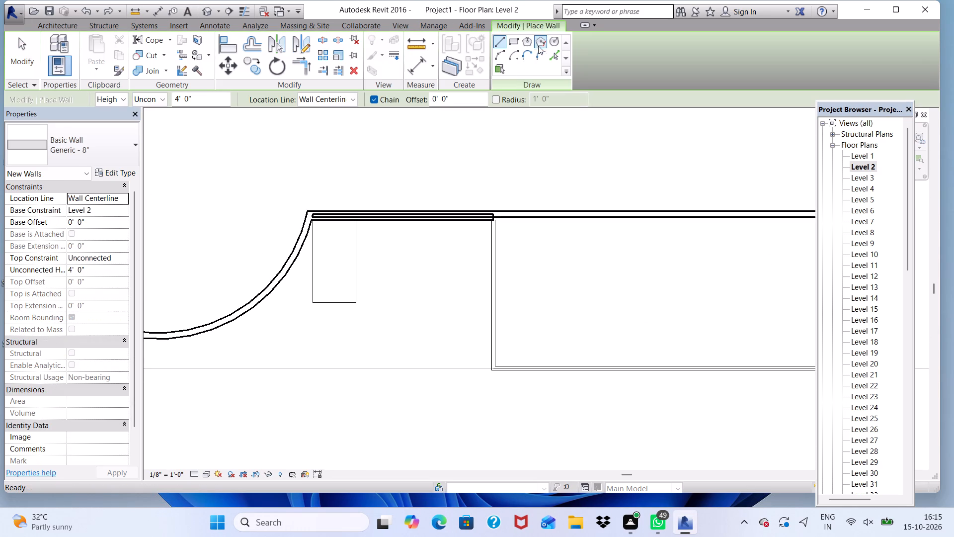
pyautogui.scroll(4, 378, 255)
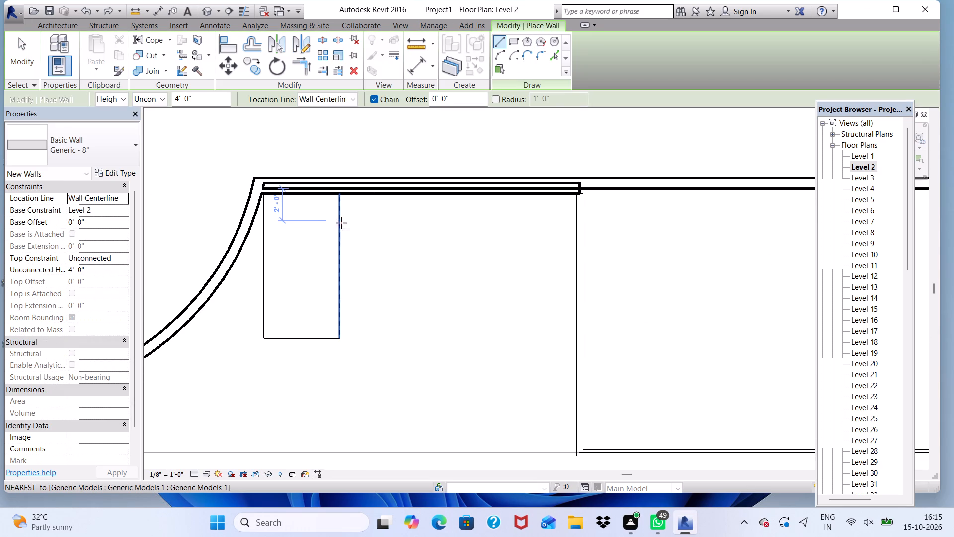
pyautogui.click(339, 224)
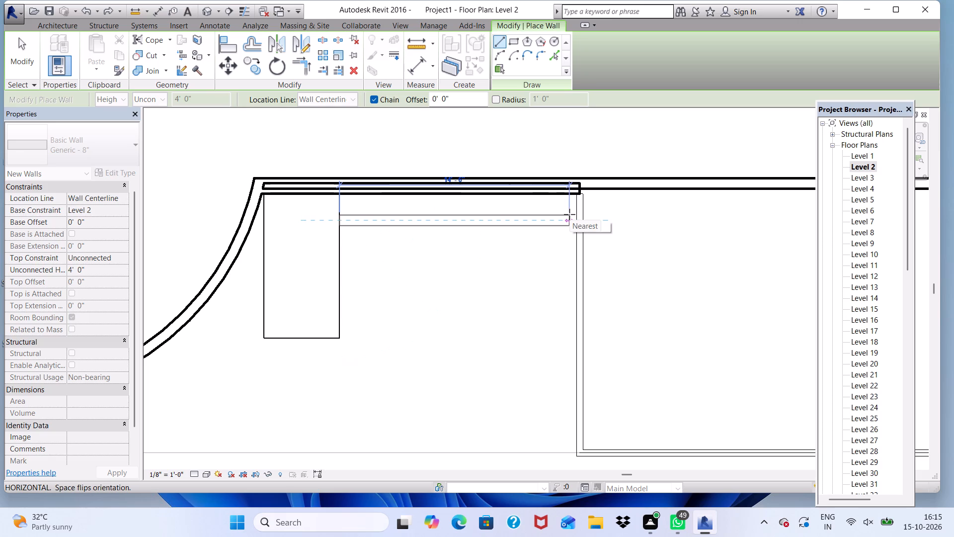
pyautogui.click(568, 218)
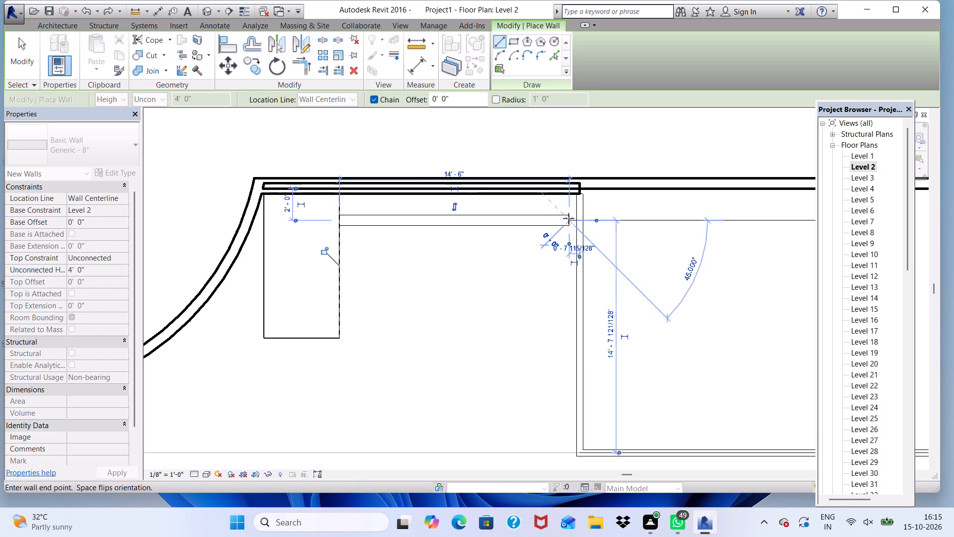
# Examine the redrawn Level 2 wall in the 3D view, close up at the balcony railing and against the overall facade.
pyautogui.click(199, 13)
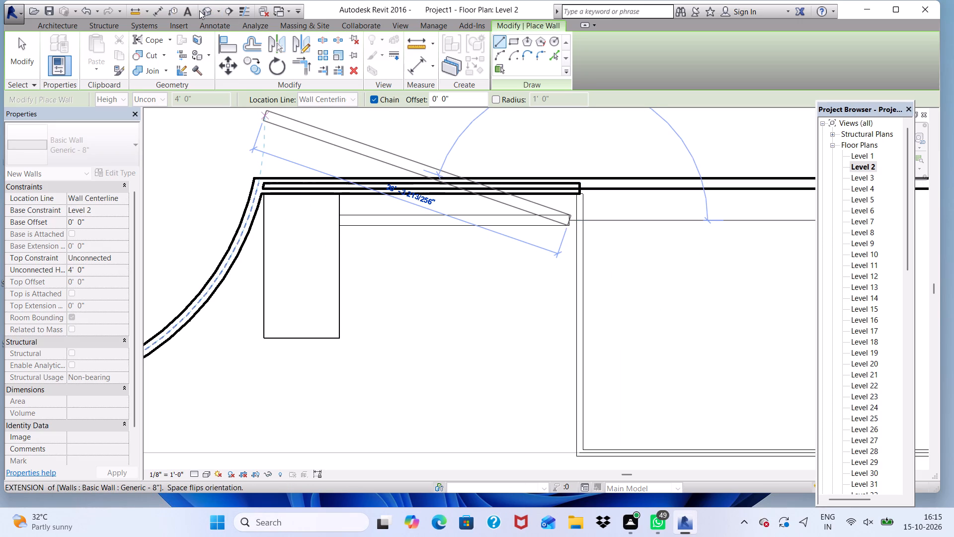
pyautogui.click(202, 10)
pyautogui.scroll(5, 376, 323)
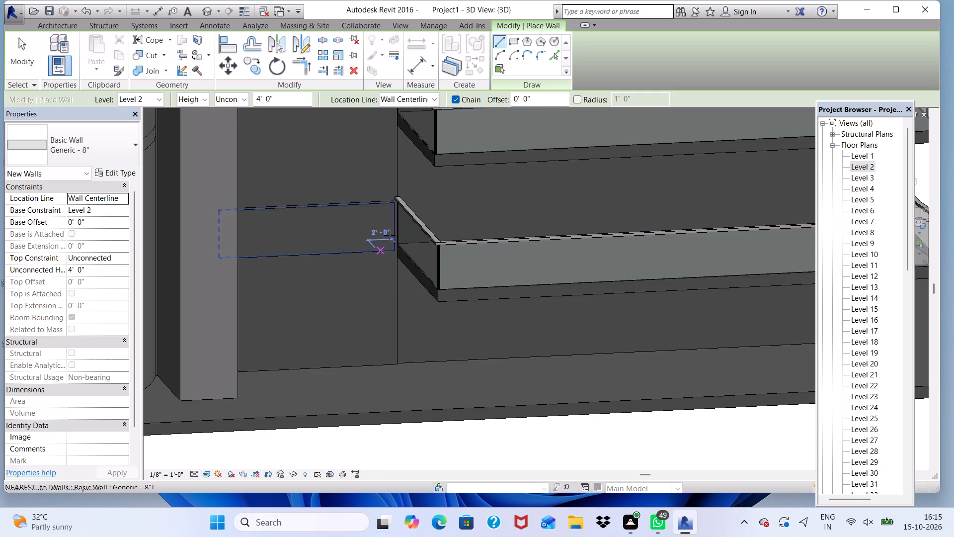
pyautogui.scroll(17, 397, 220)
pyautogui.moveTo(401, 247); pyautogui.dragTo(367, 272, button='middle')
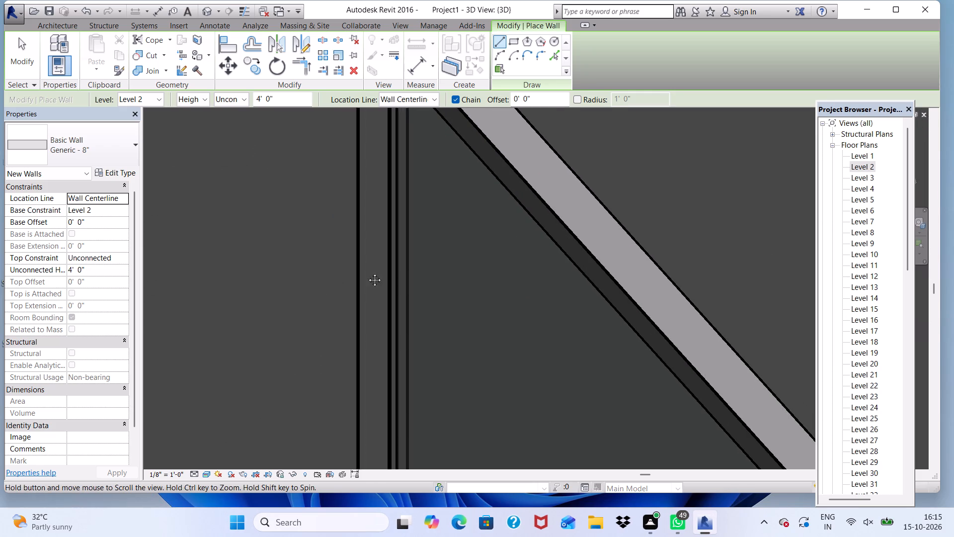
pyautogui.moveTo(367, 272); pyautogui.dragTo(480, 336, button='middle')
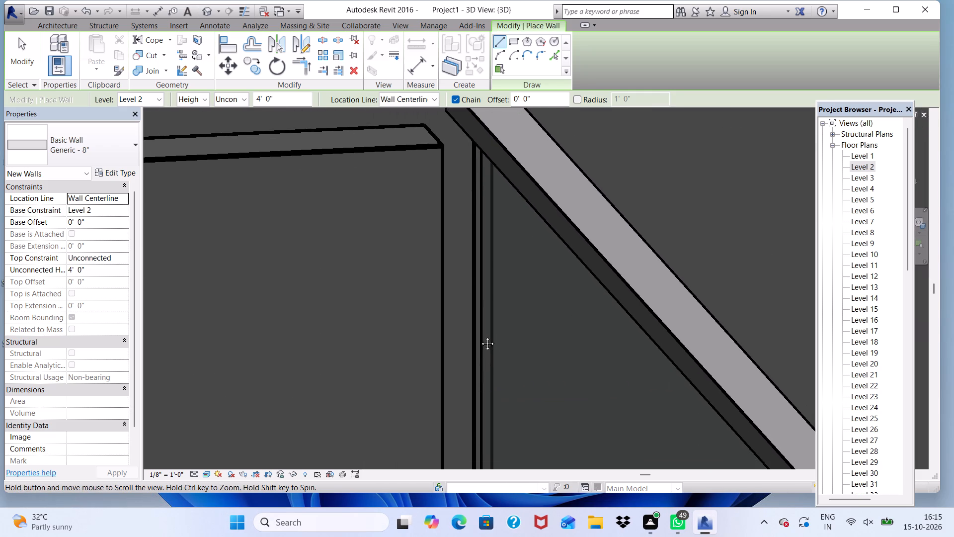
pyautogui.moveTo(480, 336); pyautogui.dragTo(482, 332, button='middle')
pyautogui.scroll(-5, 496, 296)
pyautogui.scroll(-6, 502, 227)
pyautogui.scroll(-7, 548, 250)
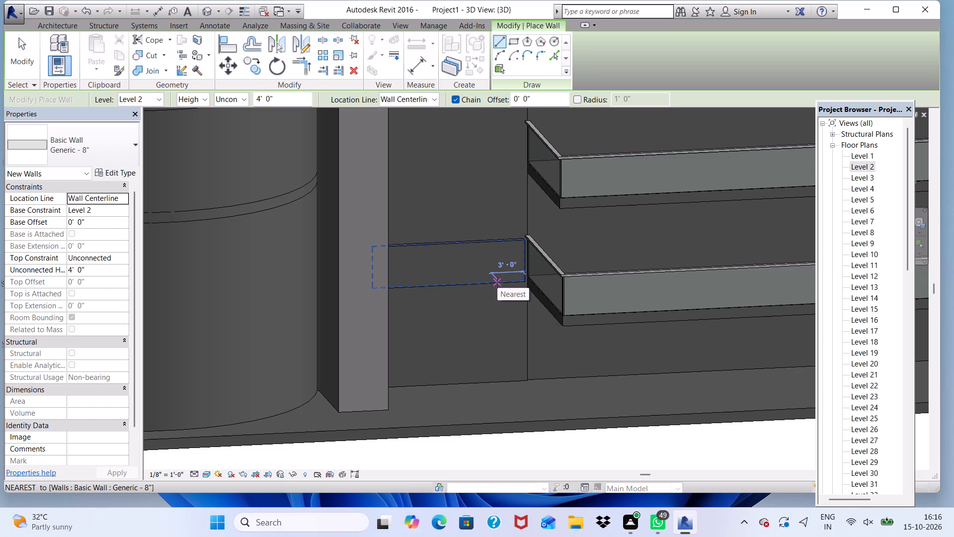
pyautogui.scroll(-3, 497, 282)
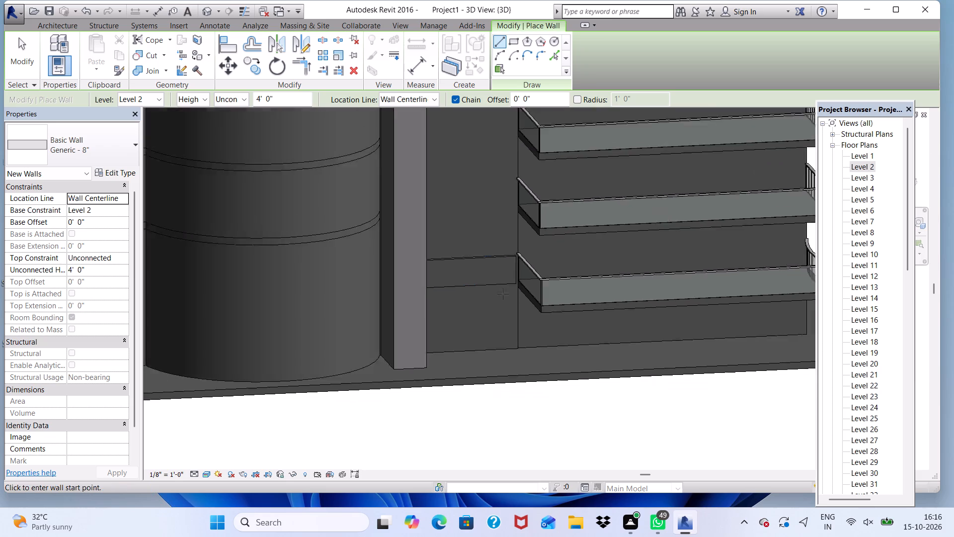
pyautogui.scroll(-7, 503, 294)
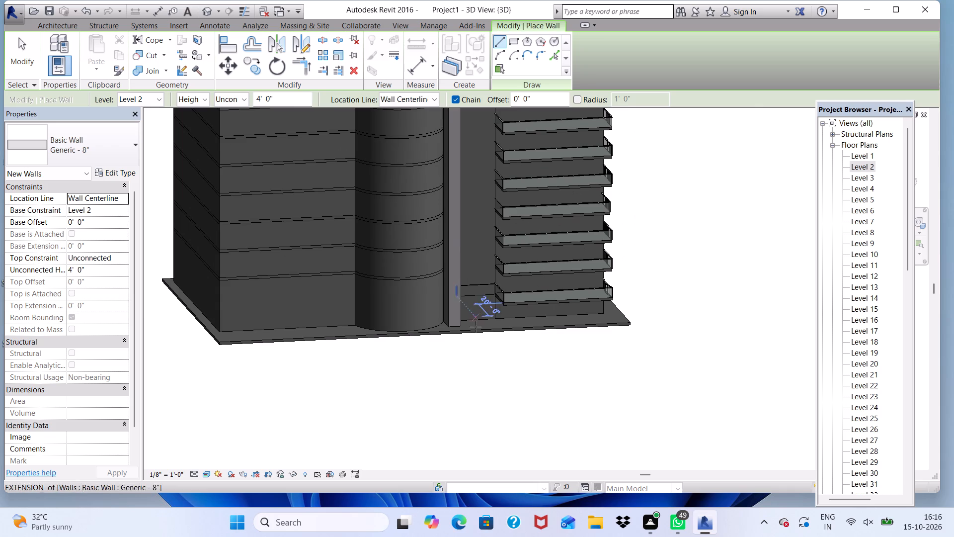
pyautogui.scroll(-3, 475, 330)
pyautogui.scroll(6, 461, 278)
pyautogui.scroll(5, 499, 346)
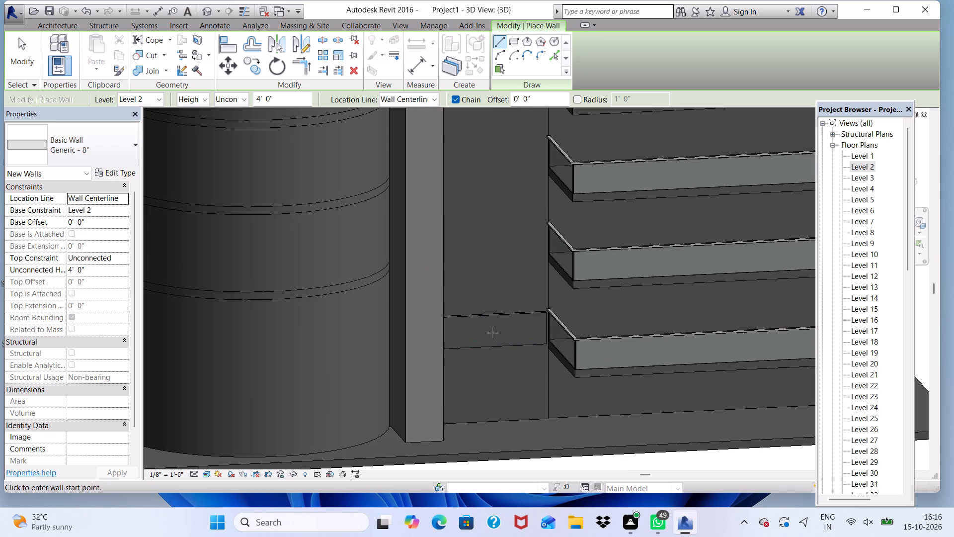
pyautogui.scroll(1, 482, 332)
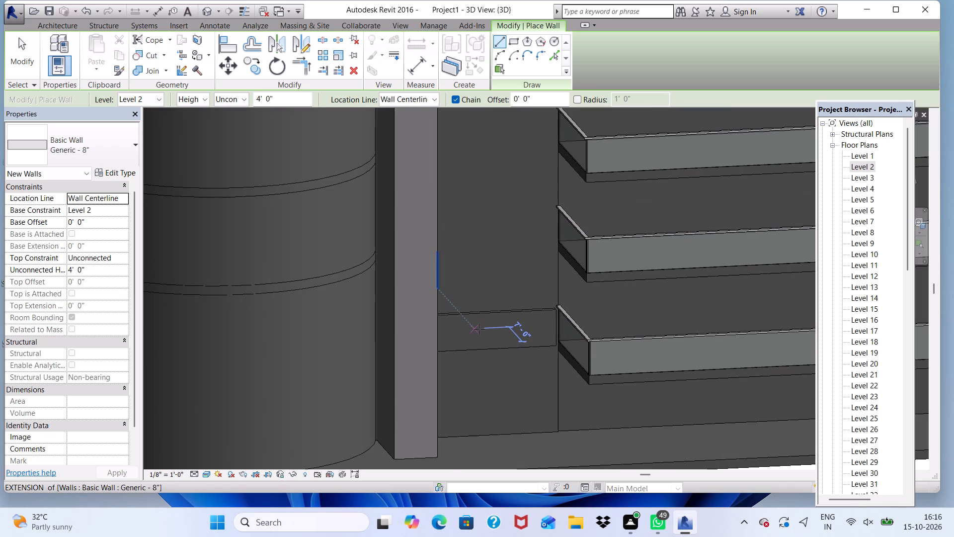
pyautogui.scroll(1, 479, 329)
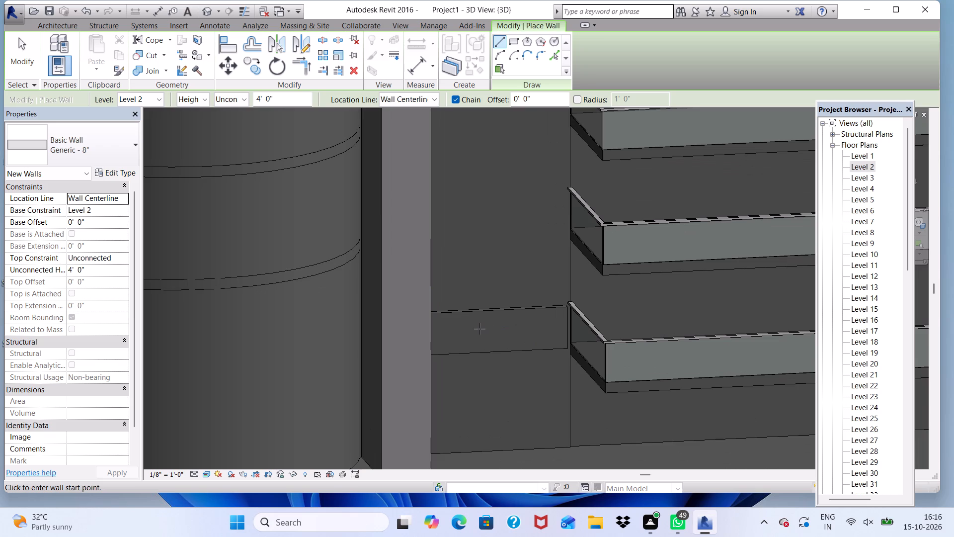
pyautogui.press('Escape')
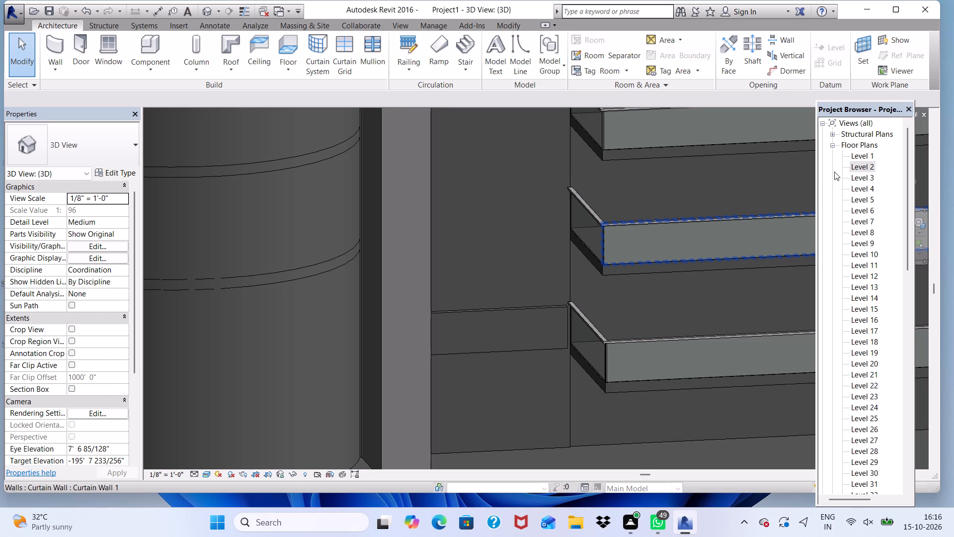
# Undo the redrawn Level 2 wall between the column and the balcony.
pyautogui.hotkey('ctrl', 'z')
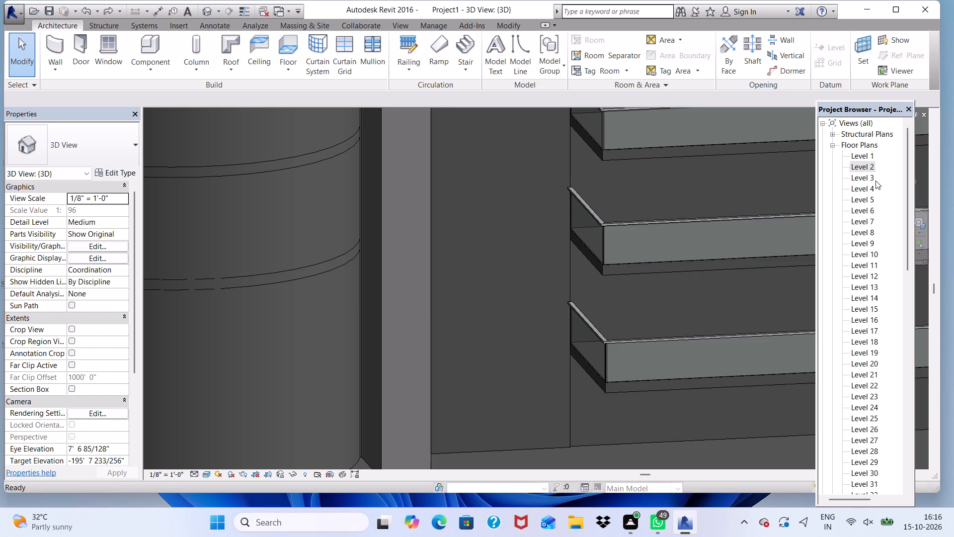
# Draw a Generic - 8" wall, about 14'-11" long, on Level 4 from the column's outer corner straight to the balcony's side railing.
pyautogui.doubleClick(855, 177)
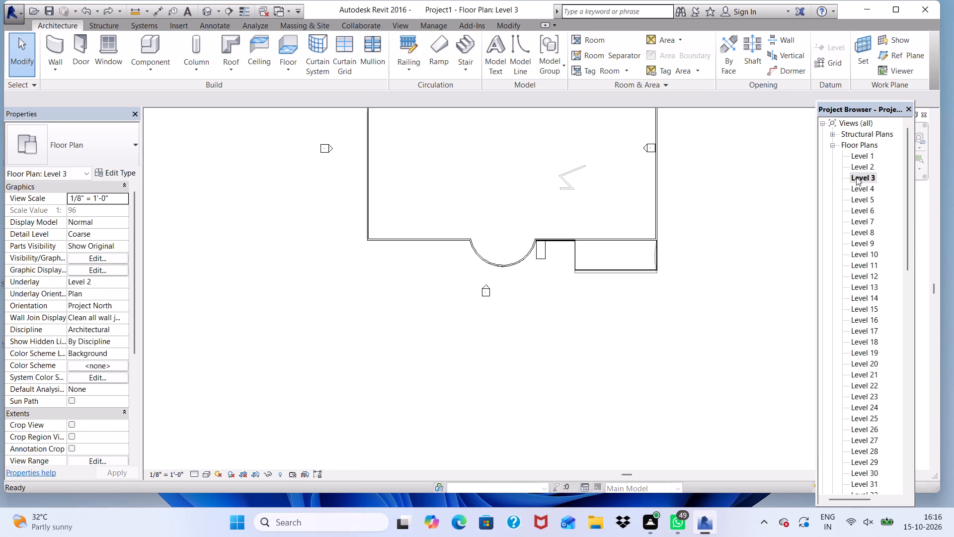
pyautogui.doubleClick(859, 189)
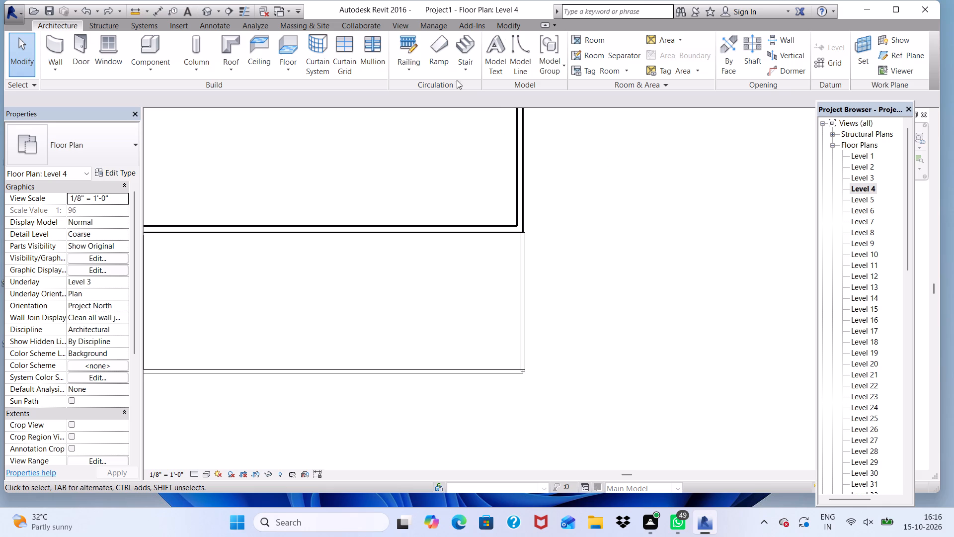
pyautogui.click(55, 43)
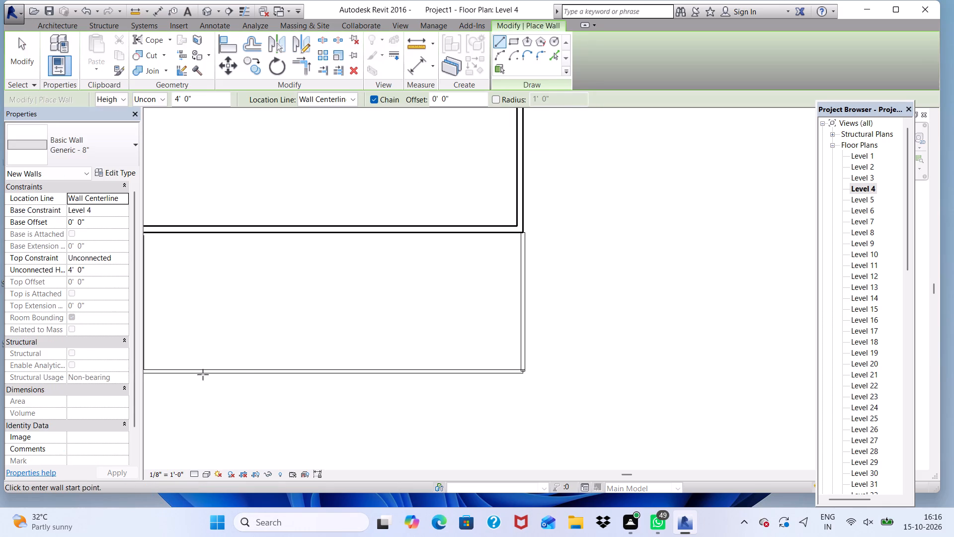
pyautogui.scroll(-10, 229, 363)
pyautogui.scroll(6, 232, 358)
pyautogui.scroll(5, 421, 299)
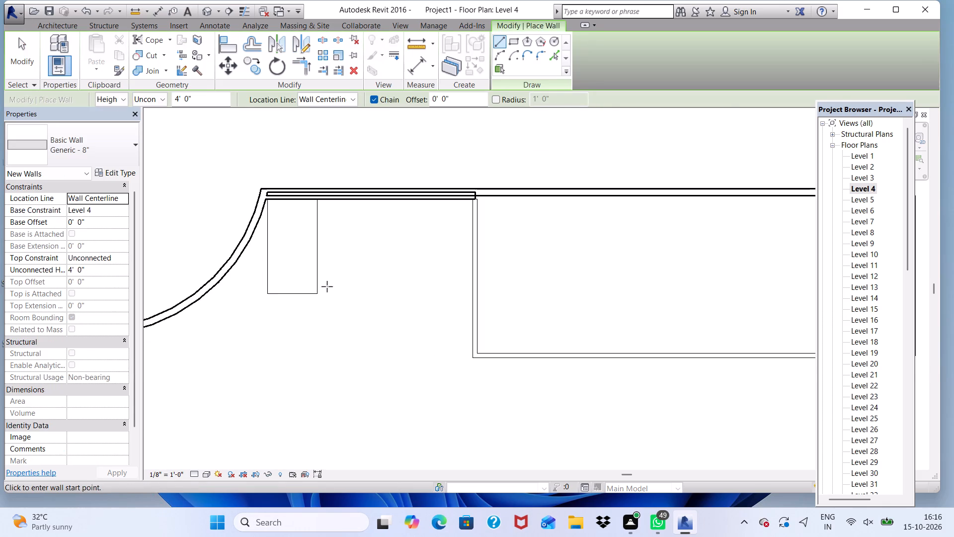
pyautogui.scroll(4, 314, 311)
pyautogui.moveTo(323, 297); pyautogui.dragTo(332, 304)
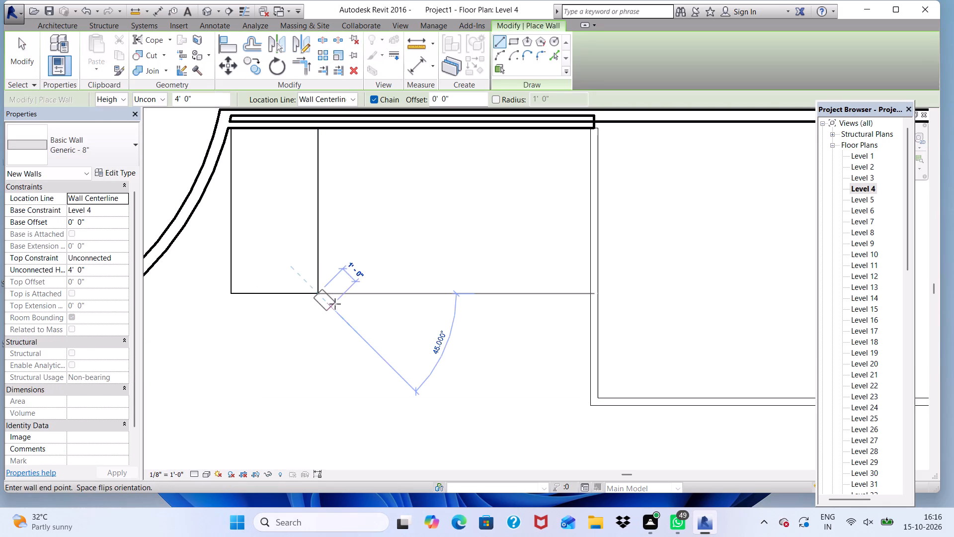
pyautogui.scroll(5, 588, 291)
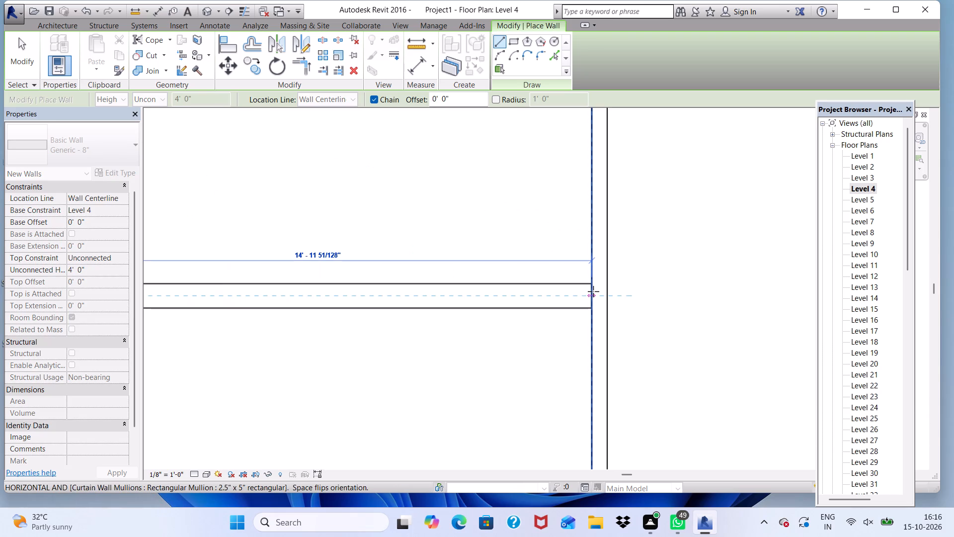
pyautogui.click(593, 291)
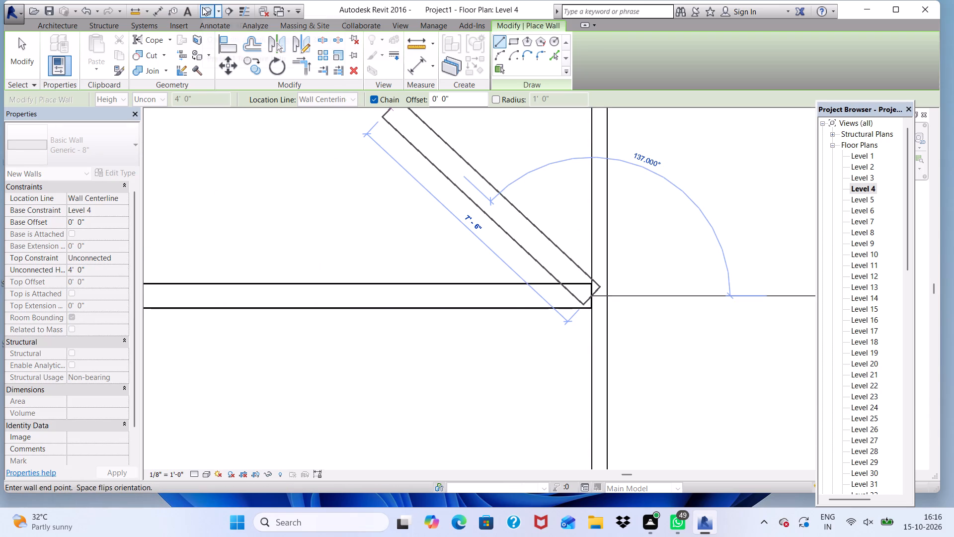
# Examine the Level 4 wall in the 3D view, close up at the balcony railing and against the column and curved facade.
pyautogui.click(202, 7)
pyautogui.scroll(14, 590, 232)
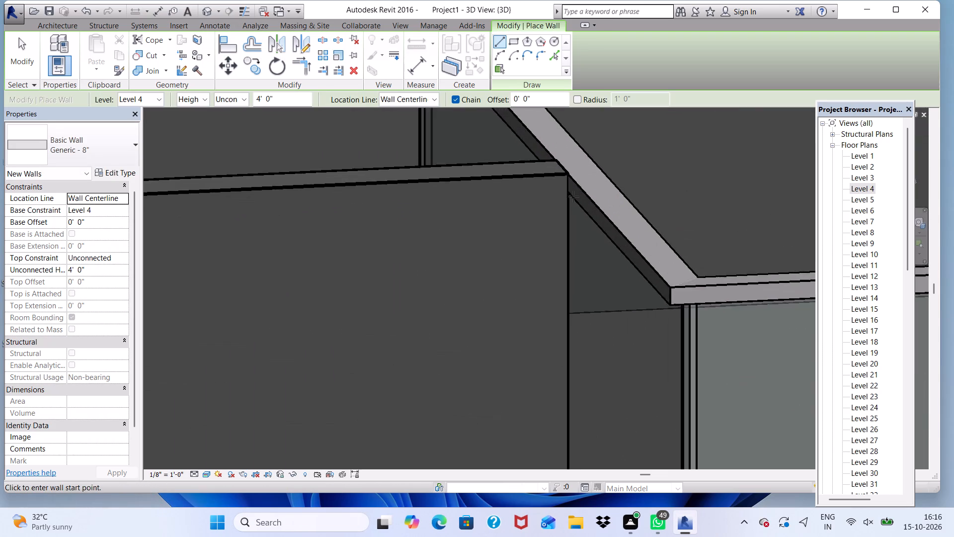
pyautogui.scroll(6, 573, 196)
pyautogui.scroll(-16, 562, 174)
pyautogui.moveTo(543, 201); pyautogui.dragTo(396, 328, button='middle')
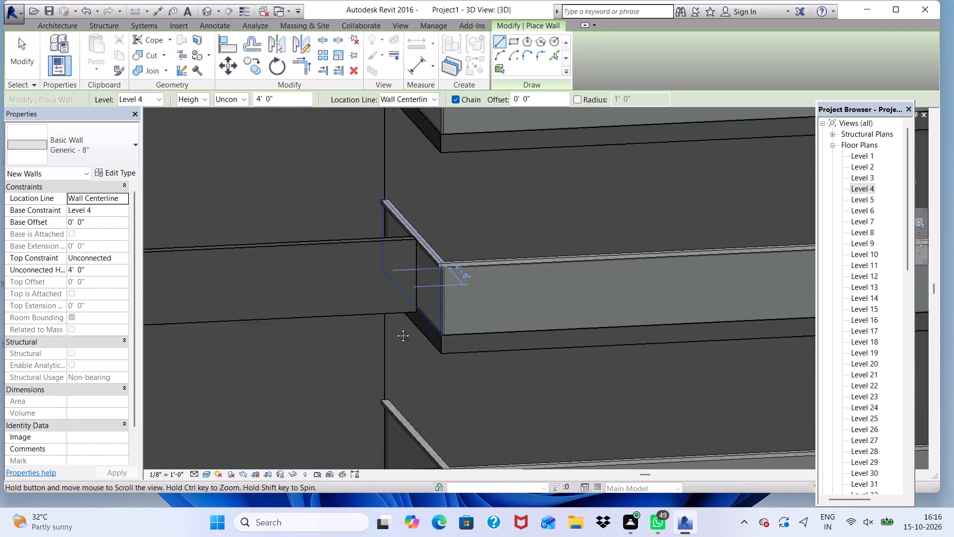
pyautogui.moveTo(396, 328); pyautogui.dragTo(605, 410, button='middle')
pyautogui.scroll(-4, 544, 318)
pyautogui.keyDown('shift'); pyautogui.moveTo(558, 348); pyautogui.dragTo(576, 396, button='middle'); pyautogui.keyUp('shift')
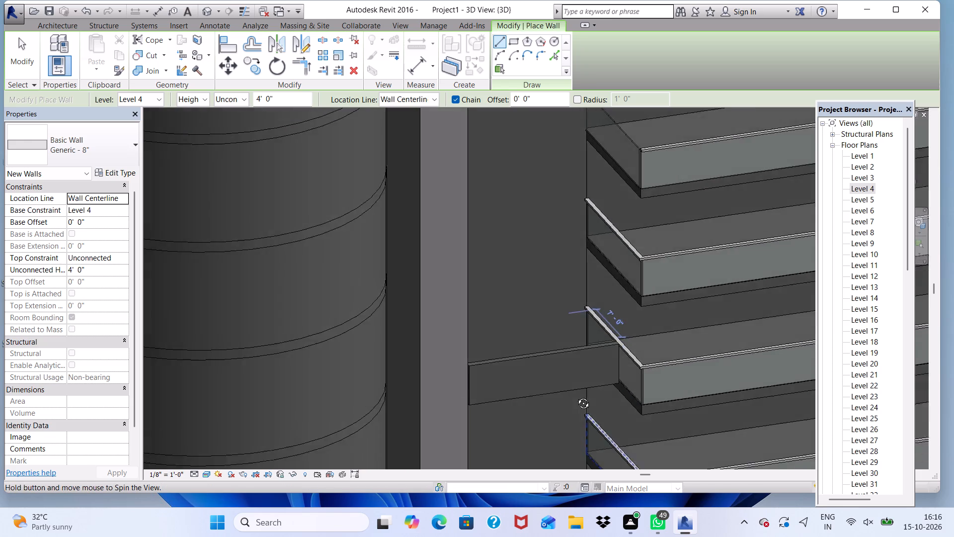
pyautogui.keyDown('shift'); pyautogui.moveTo(576, 396); pyautogui.dragTo(576, 434, button='middle'); pyautogui.keyUp('shift')
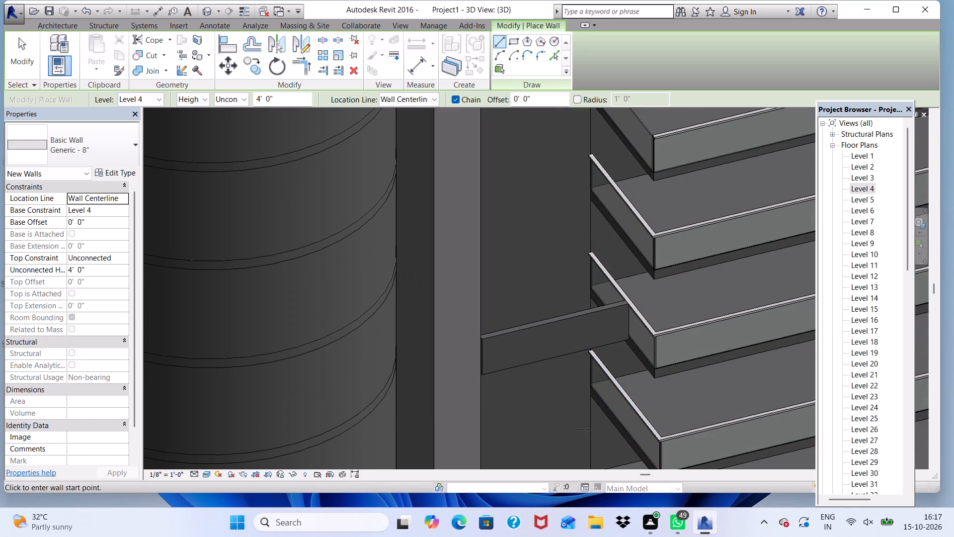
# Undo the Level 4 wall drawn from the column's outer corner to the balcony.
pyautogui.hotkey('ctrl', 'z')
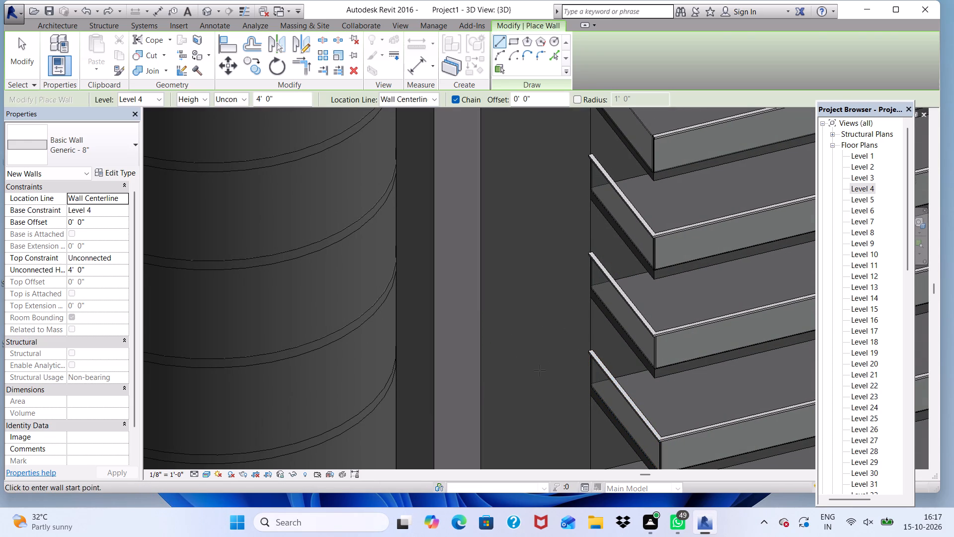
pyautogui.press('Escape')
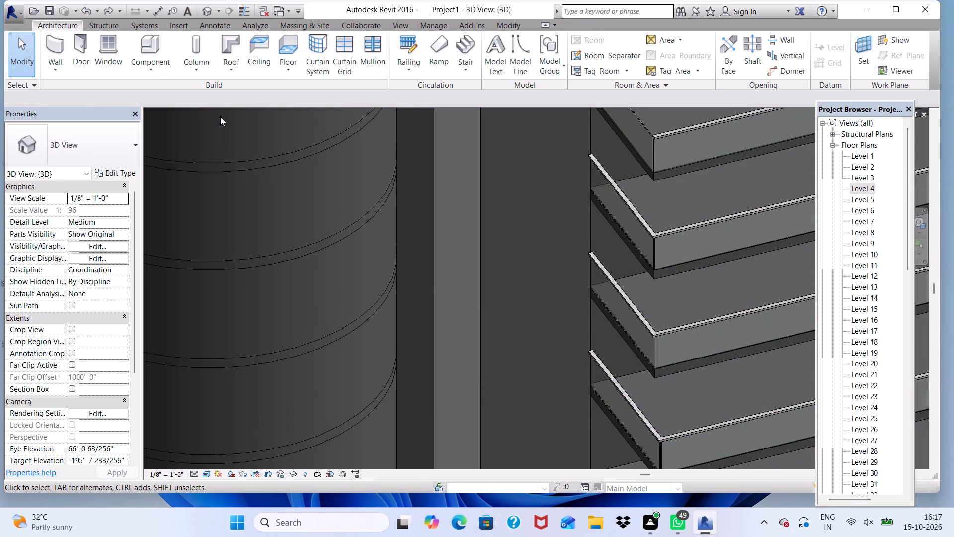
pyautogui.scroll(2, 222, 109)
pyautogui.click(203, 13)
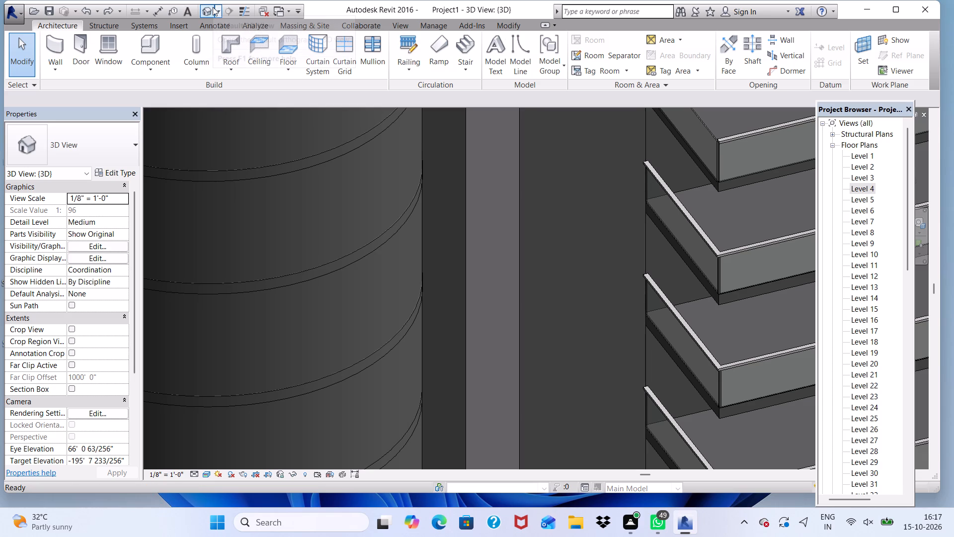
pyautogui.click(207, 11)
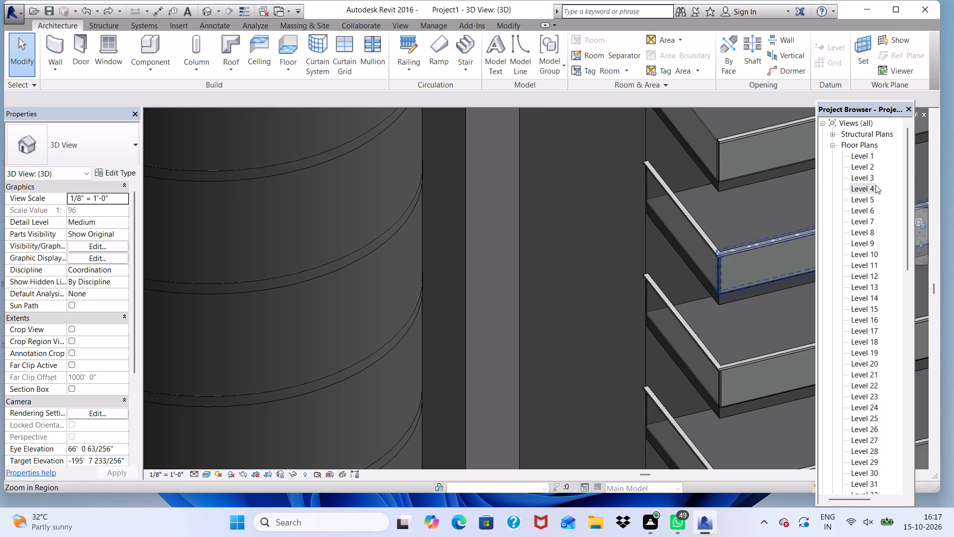
# Draw a Generic - 8" wall, about 14'-11" long, on Level 4 from the column's side face to the balcony railing, 5'-6" from the facade wall.
pyautogui.click(875, 185)
pyautogui.click(875, 185)
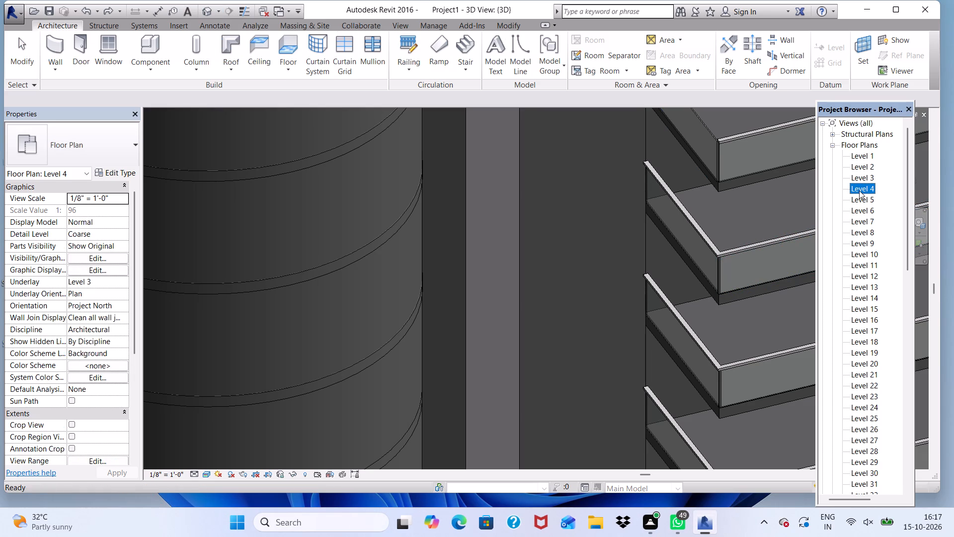
pyautogui.doubleClick(859, 190)
pyautogui.scroll(2, 573, 350)
pyautogui.scroll(-12, 561, 339)
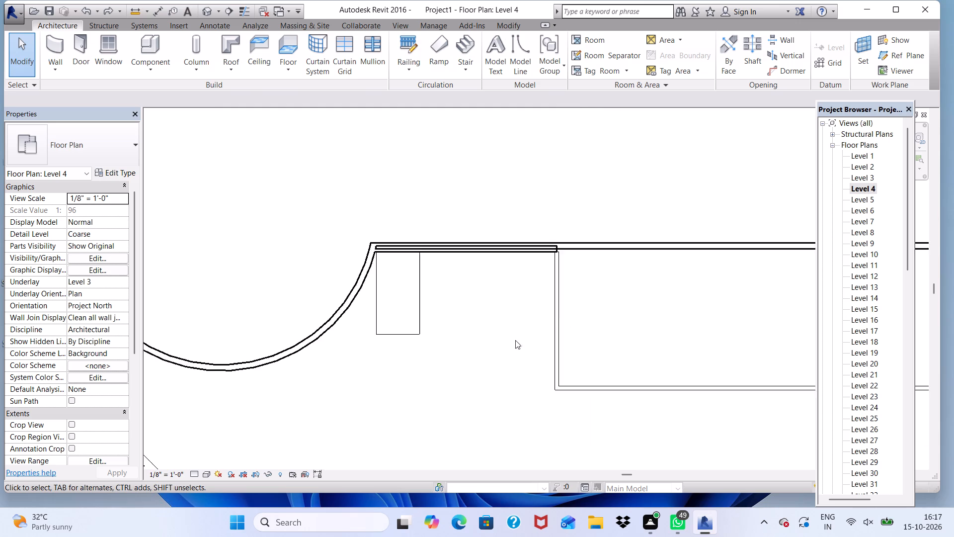
pyautogui.scroll(-11, 515, 340)
pyautogui.scroll(-2, 560, 365)
pyautogui.scroll(4, 570, 403)
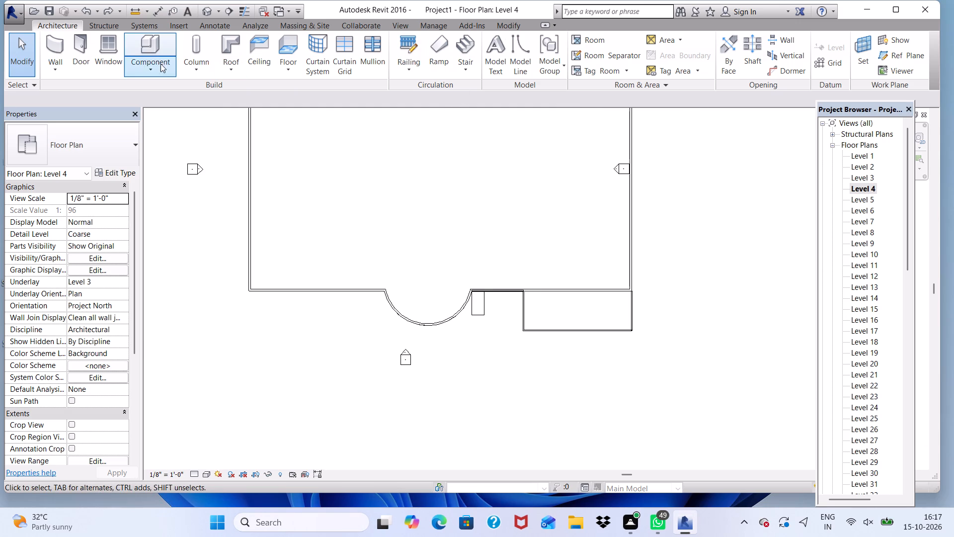
pyautogui.click(55, 55)
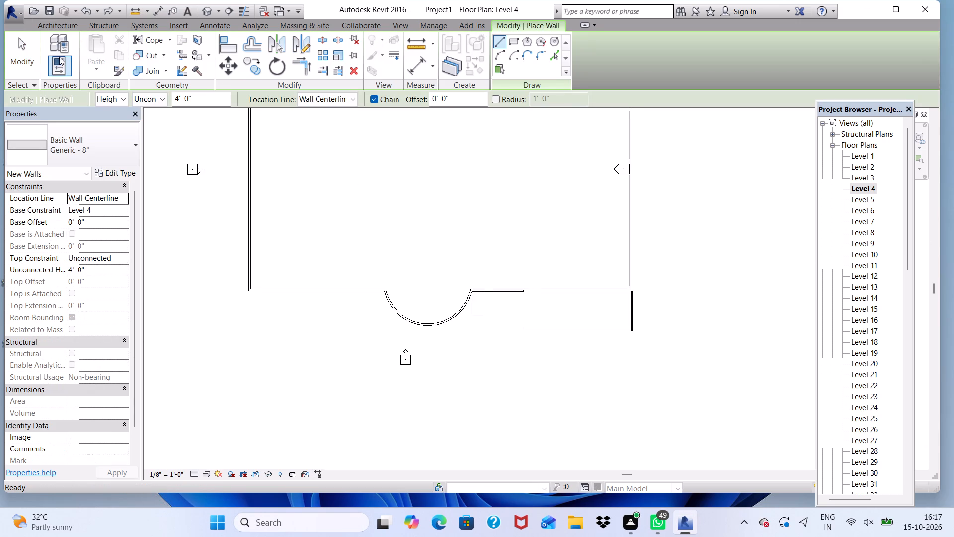
pyautogui.scroll(9, 518, 323)
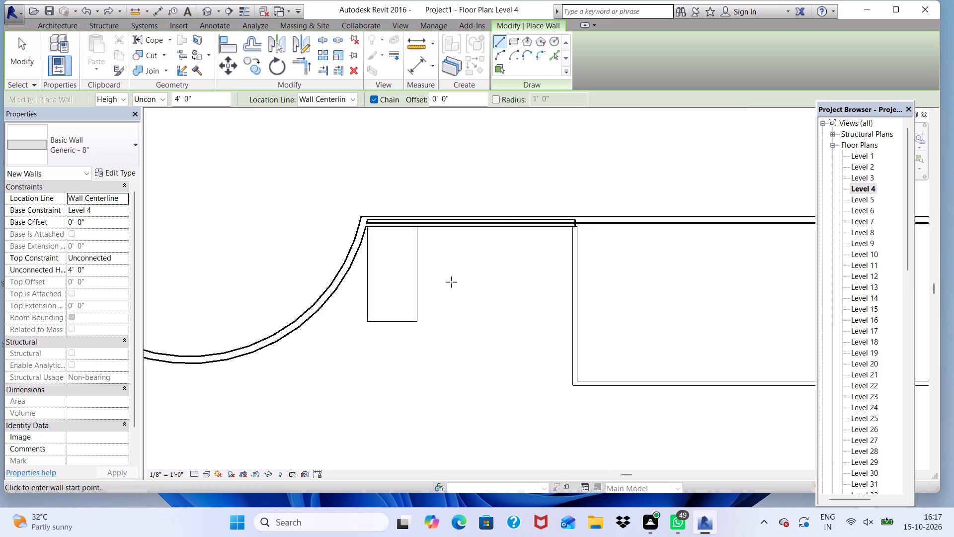
pyautogui.scroll(6, 451, 282)
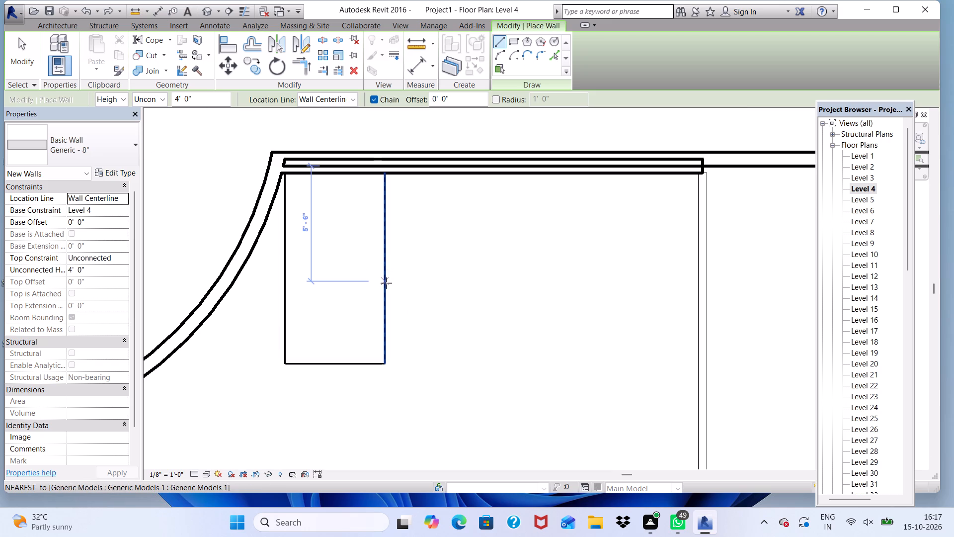
pyautogui.click(386, 283)
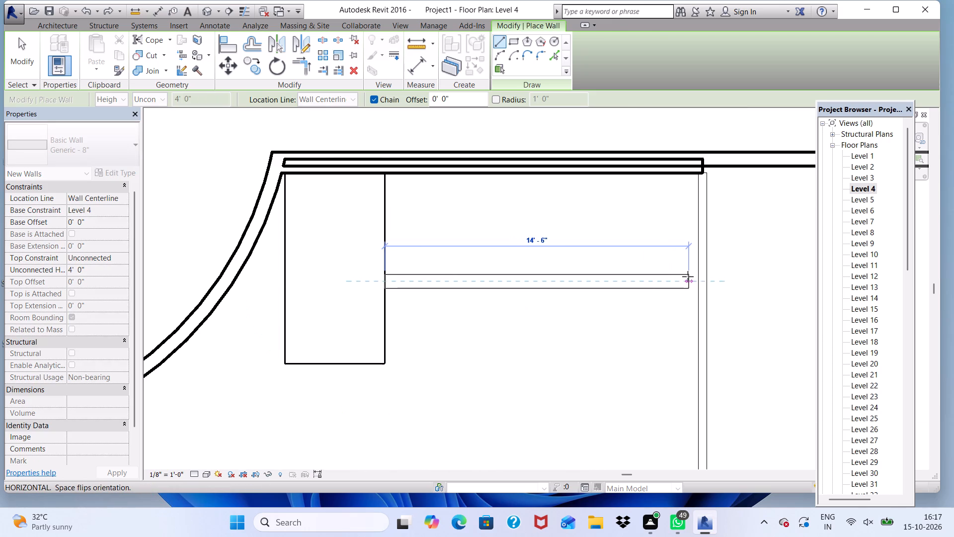
pyautogui.scroll(3, 693, 287)
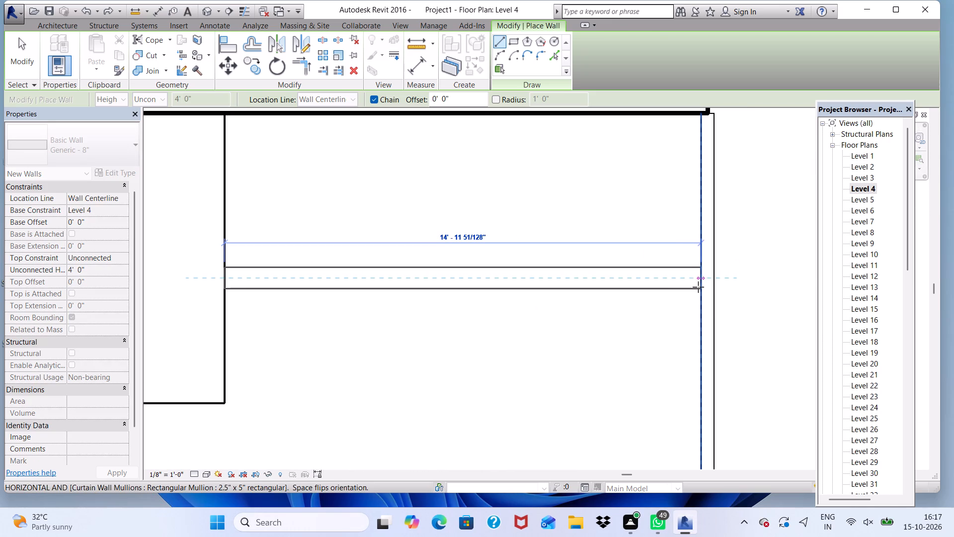
pyautogui.click(698, 287)
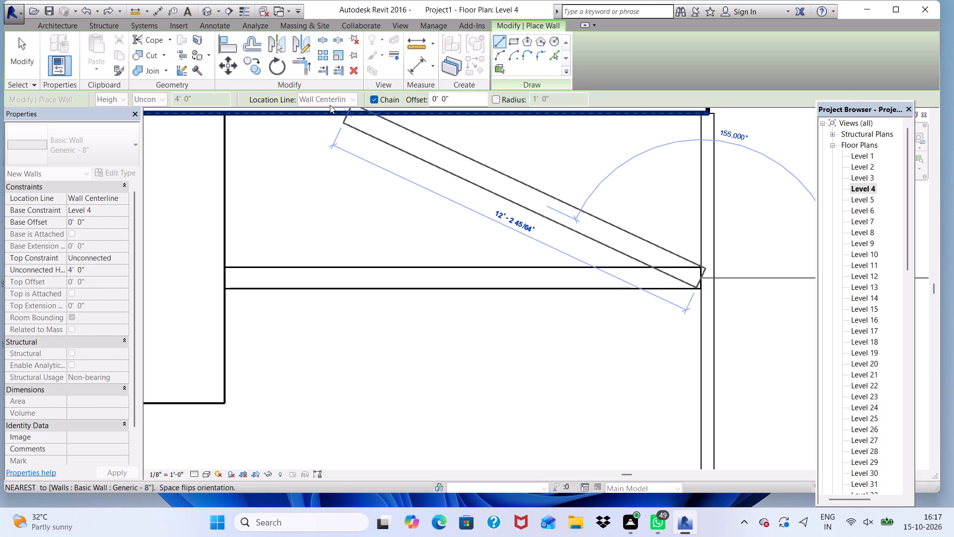
pyautogui.press('Escape')
pyautogui.press('Escape')
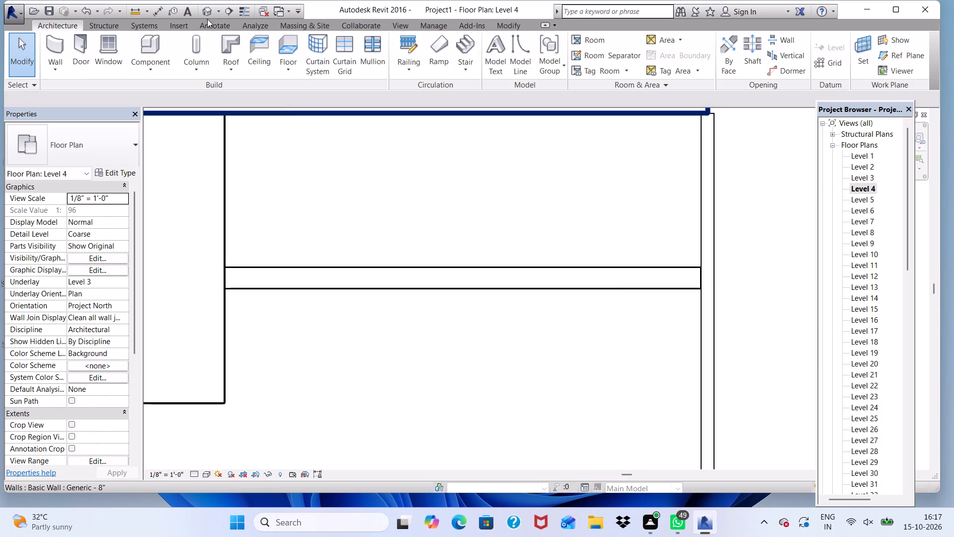
# Shorten the Level 4 wall at its balcony end to about 13'-3" in the 3D view.
pyautogui.click(209, 10)
pyautogui.scroll(-1, 408, 313)
pyautogui.scroll(-4, 429, 216)
pyautogui.scroll(6, 526, 294)
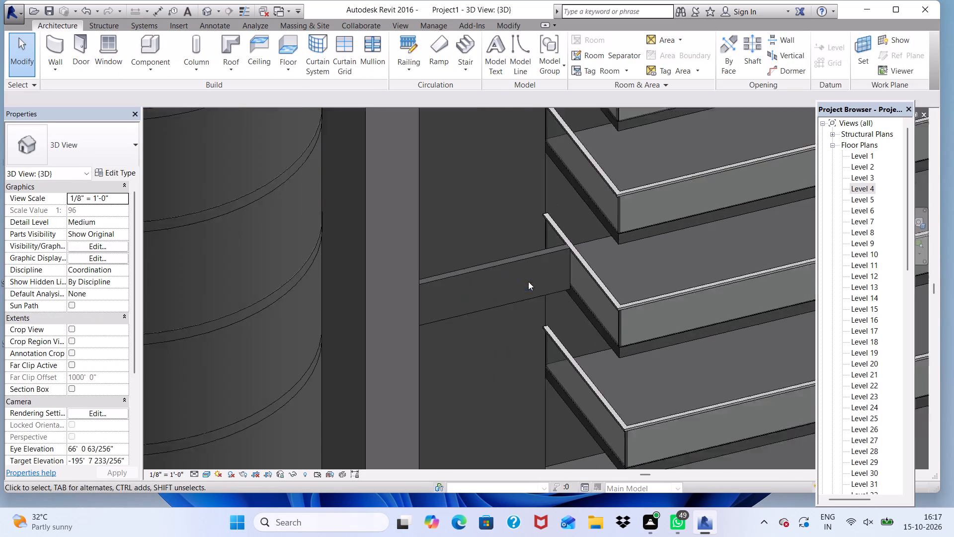
pyautogui.scroll(6, 573, 280)
pyautogui.scroll(-6, 488, 203)
pyautogui.scroll(5, 543, 234)
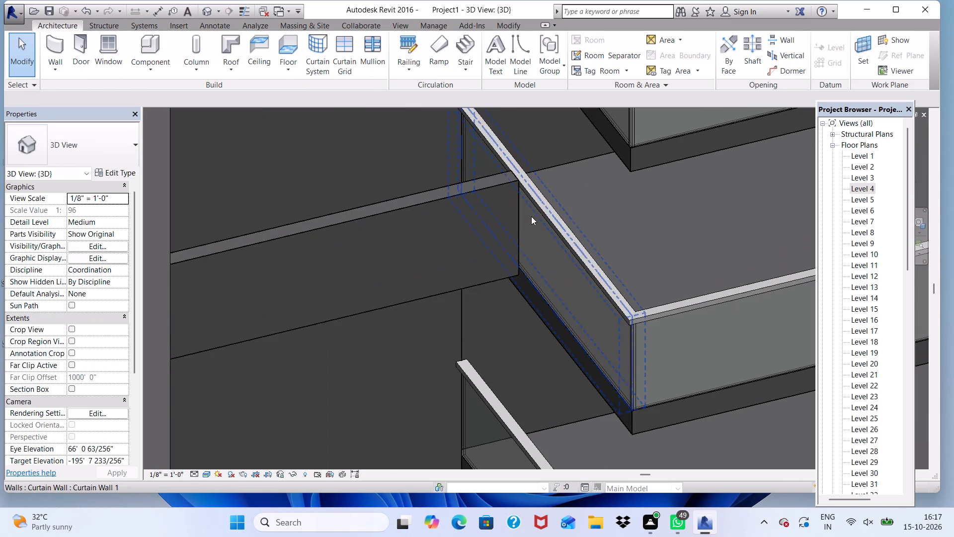
pyautogui.click(520, 207)
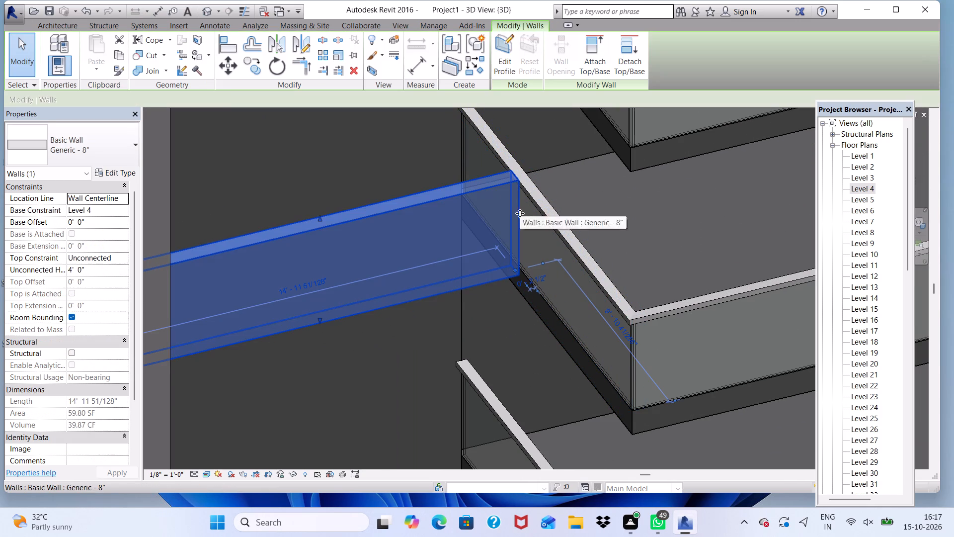
pyautogui.moveTo(513, 268); pyautogui.dragTo(510, 268)
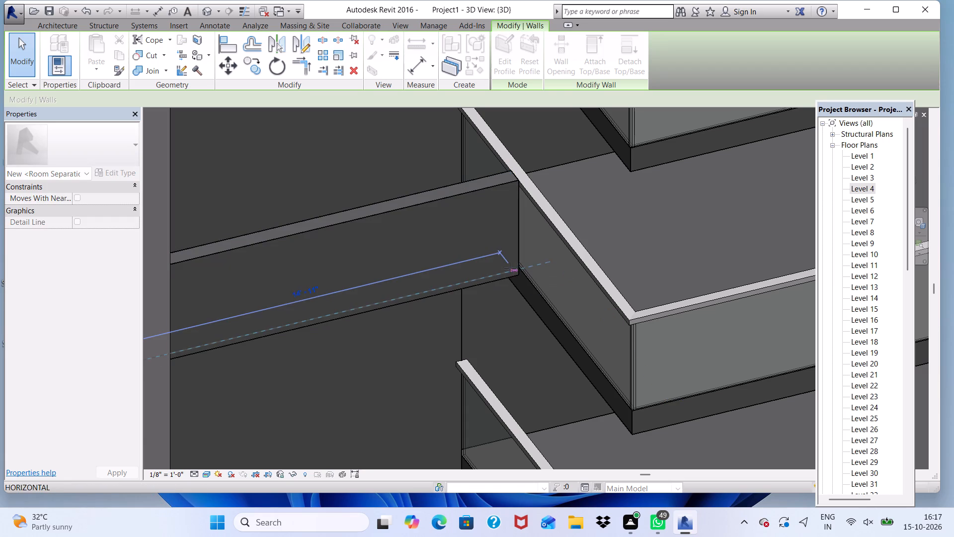
pyautogui.moveTo(510, 268); pyautogui.dragTo(464, 273)
pyautogui.click(464, 273)
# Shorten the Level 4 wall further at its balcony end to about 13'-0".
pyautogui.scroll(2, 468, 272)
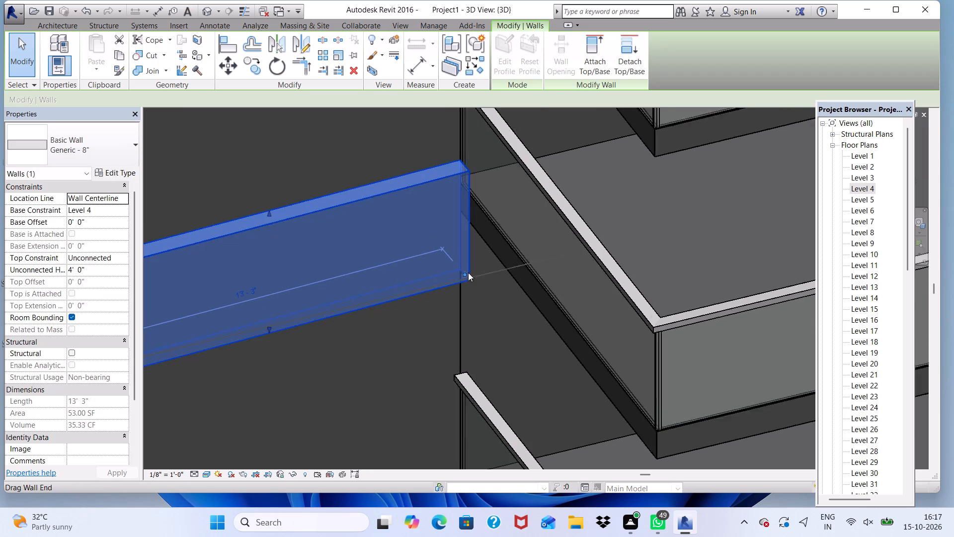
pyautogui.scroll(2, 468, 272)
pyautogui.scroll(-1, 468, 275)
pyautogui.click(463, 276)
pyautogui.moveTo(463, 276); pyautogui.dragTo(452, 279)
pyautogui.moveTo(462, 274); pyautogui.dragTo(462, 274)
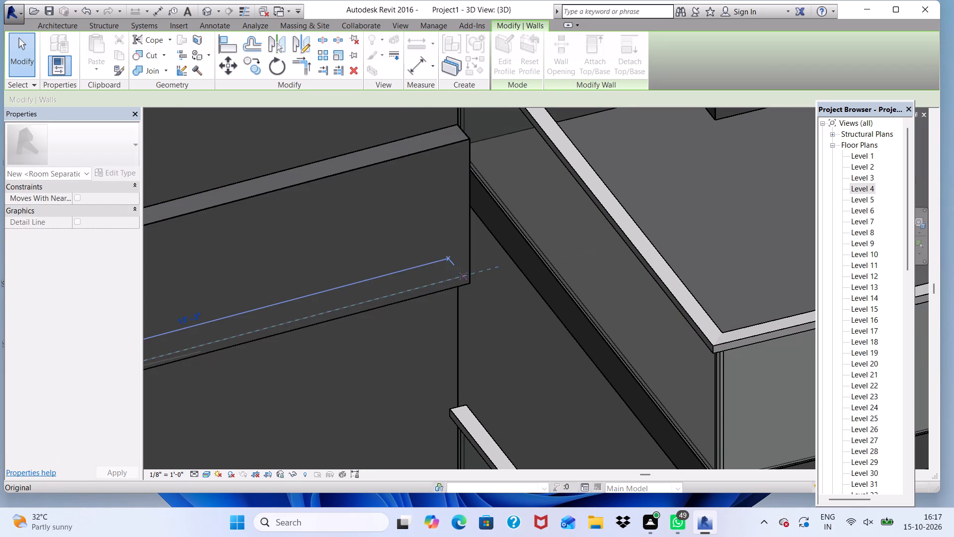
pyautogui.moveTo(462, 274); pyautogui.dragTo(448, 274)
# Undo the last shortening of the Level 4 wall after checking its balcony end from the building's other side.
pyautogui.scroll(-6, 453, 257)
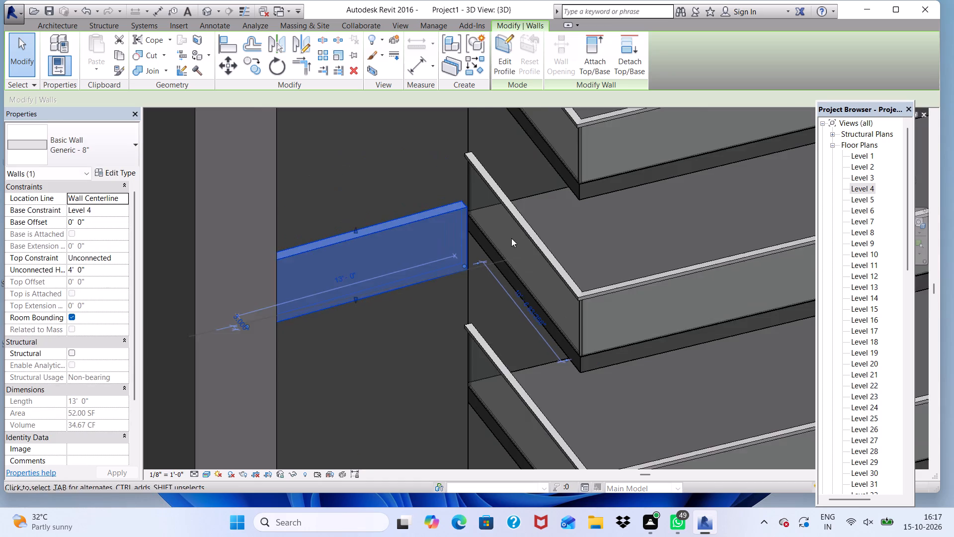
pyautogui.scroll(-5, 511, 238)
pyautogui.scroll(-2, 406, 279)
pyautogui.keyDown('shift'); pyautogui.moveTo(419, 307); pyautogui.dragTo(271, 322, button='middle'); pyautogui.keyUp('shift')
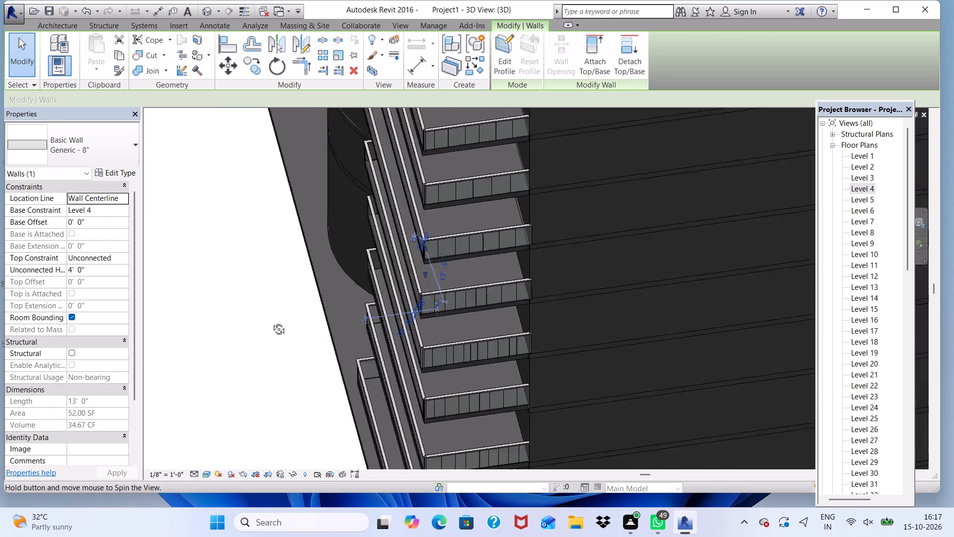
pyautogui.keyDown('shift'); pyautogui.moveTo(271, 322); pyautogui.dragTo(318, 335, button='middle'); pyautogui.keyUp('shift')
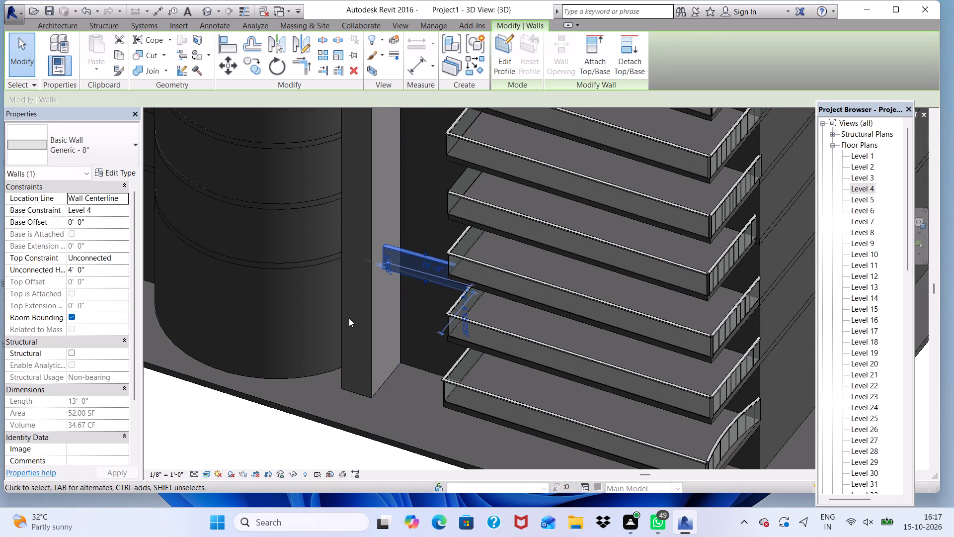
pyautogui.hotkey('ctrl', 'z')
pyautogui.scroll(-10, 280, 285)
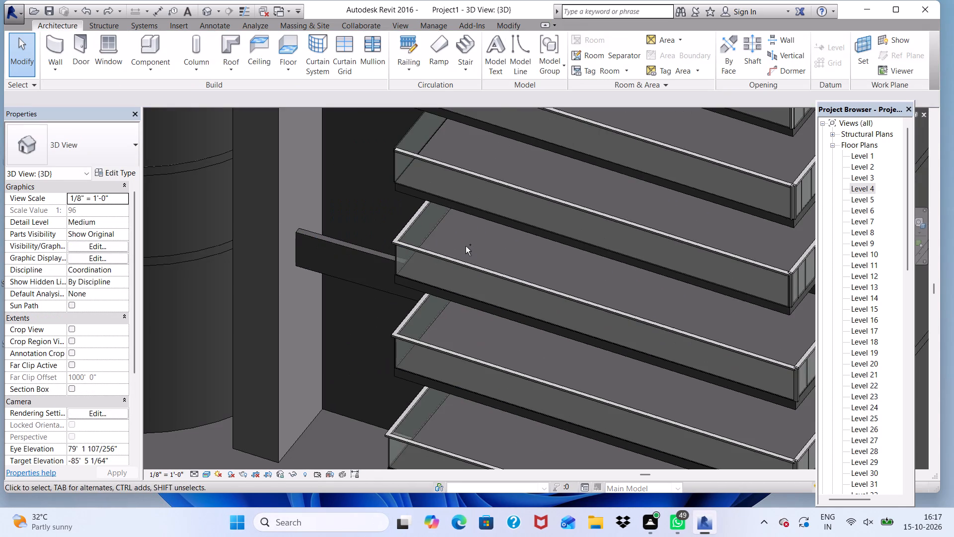
# Undo the remaining edits and the placement of the Level 4 wall between the column and the balcony.
pyautogui.hotkey('ctrl', 'z')
pyautogui.click(466, 248)
pyautogui.hotkey('ctrl', 'z')
pyautogui.moveTo(463, 248); pyautogui.dragTo(425, 237)
pyautogui.keyDown('ctrl'); pyautogui.scroll(-4, 413, 238); pyautogui.keyUp('ctrl')
pyautogui.hotkey('ctrl', 'z')
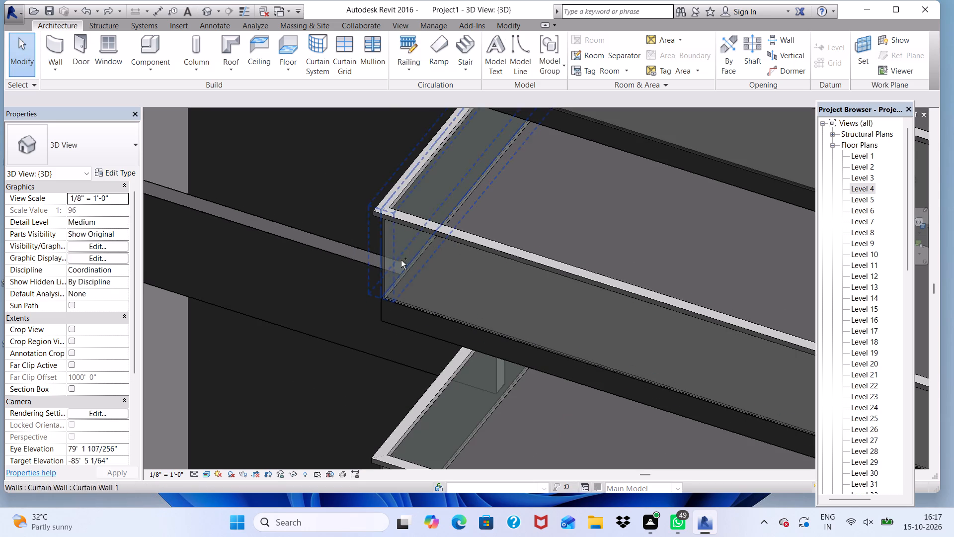
pyautogui.hotkey('ctrl', 'z')
pyautogui.scroll(-3, 349, 233)
pyautogui.press('space')
pyautogui.scroll(-6, 246, 277)
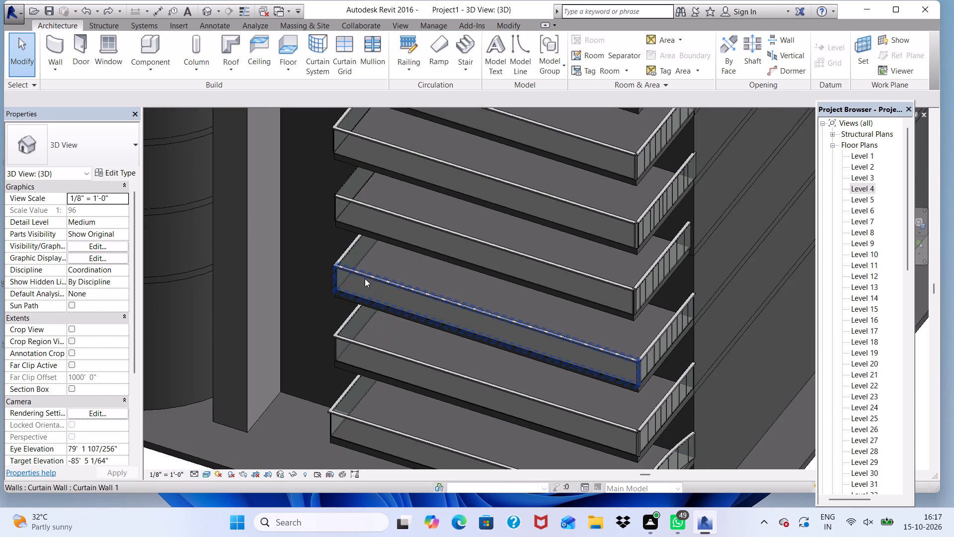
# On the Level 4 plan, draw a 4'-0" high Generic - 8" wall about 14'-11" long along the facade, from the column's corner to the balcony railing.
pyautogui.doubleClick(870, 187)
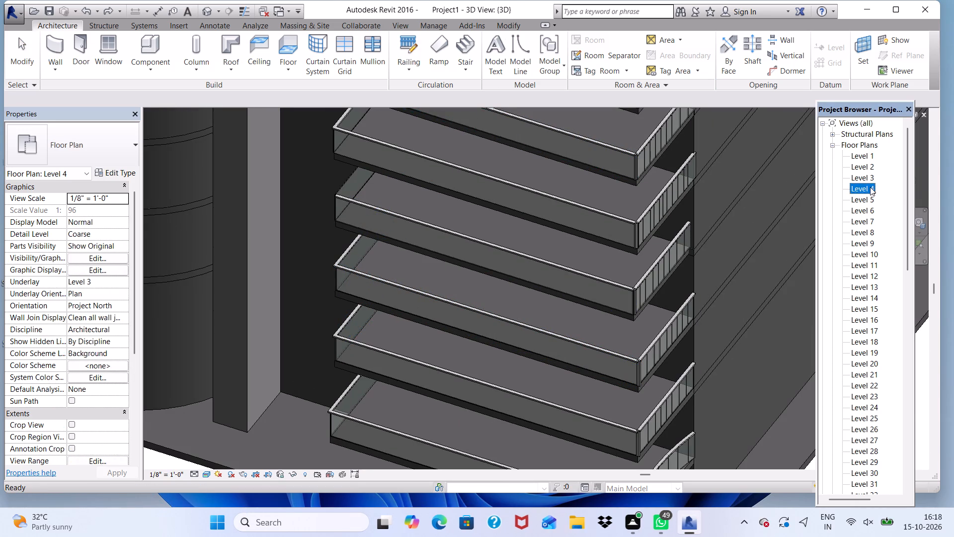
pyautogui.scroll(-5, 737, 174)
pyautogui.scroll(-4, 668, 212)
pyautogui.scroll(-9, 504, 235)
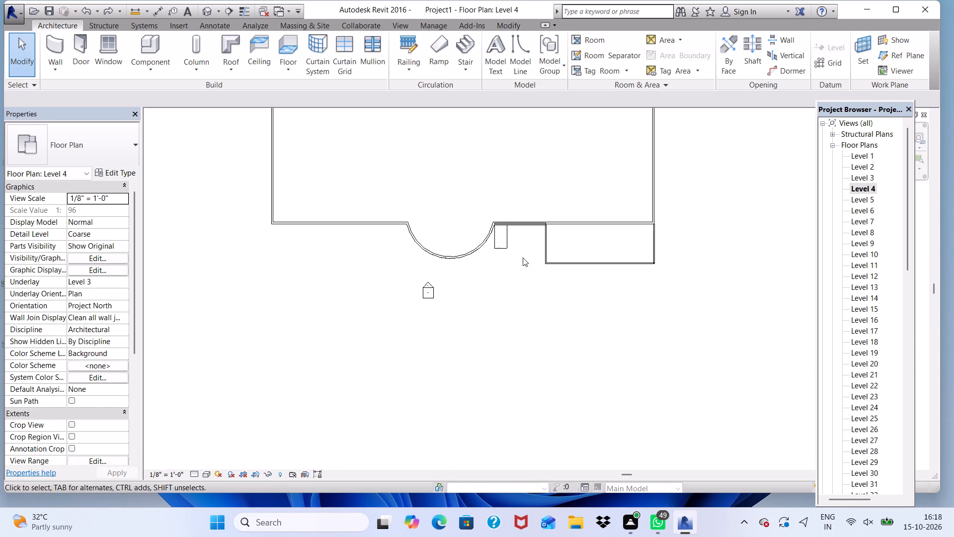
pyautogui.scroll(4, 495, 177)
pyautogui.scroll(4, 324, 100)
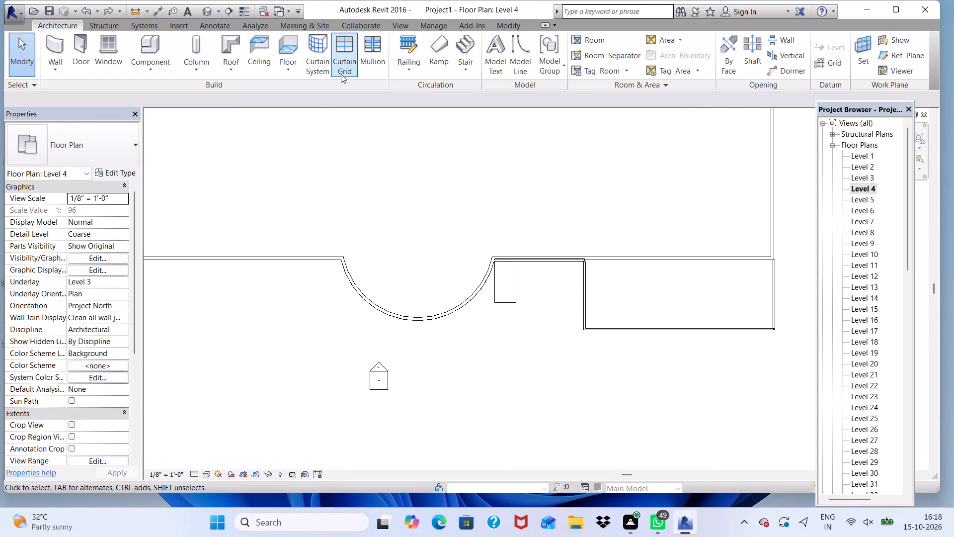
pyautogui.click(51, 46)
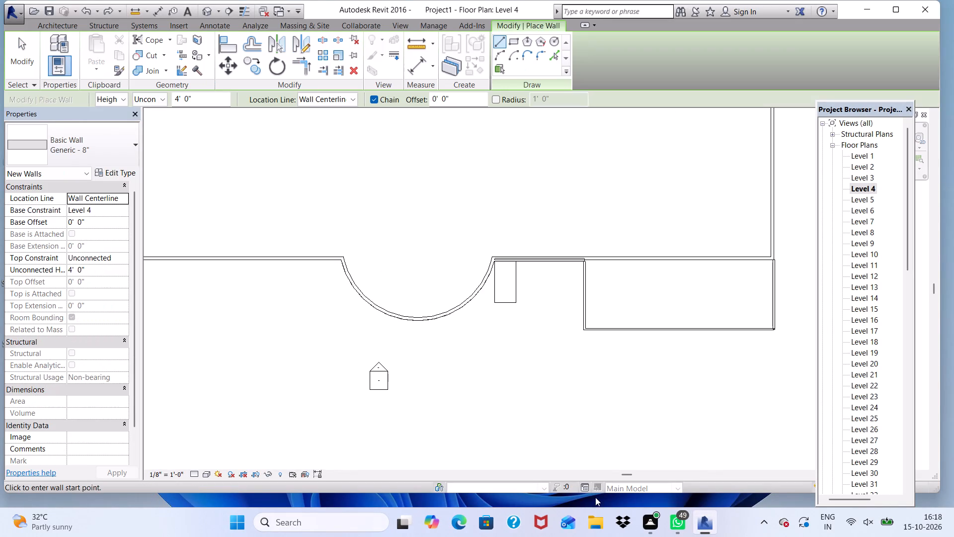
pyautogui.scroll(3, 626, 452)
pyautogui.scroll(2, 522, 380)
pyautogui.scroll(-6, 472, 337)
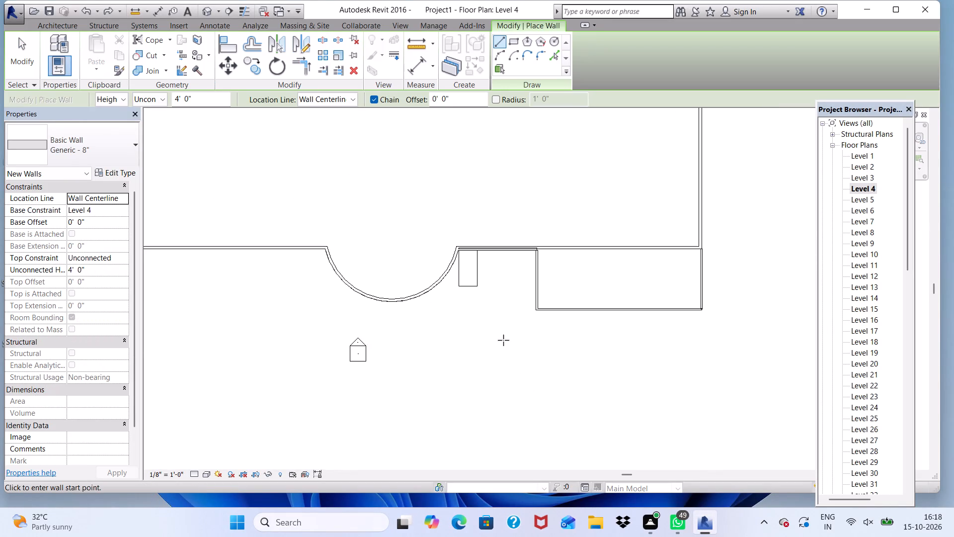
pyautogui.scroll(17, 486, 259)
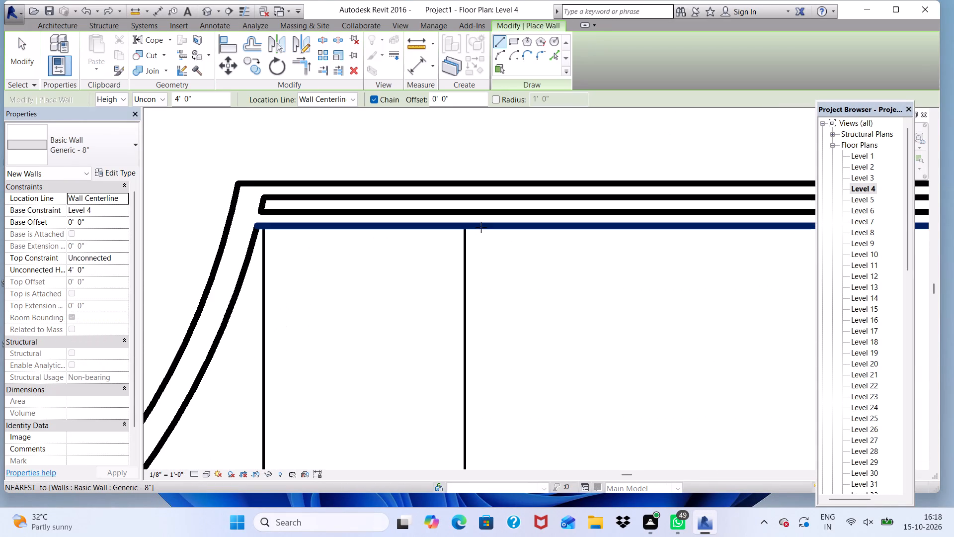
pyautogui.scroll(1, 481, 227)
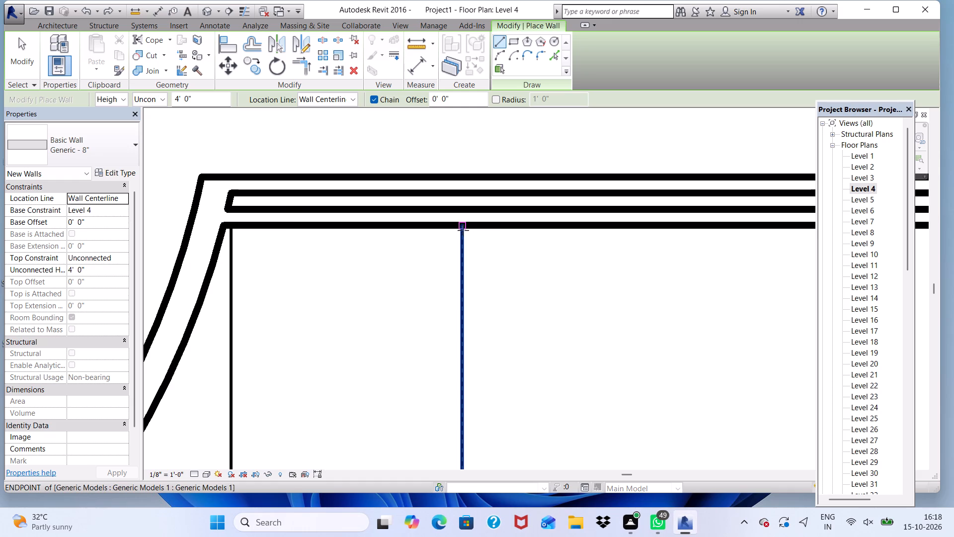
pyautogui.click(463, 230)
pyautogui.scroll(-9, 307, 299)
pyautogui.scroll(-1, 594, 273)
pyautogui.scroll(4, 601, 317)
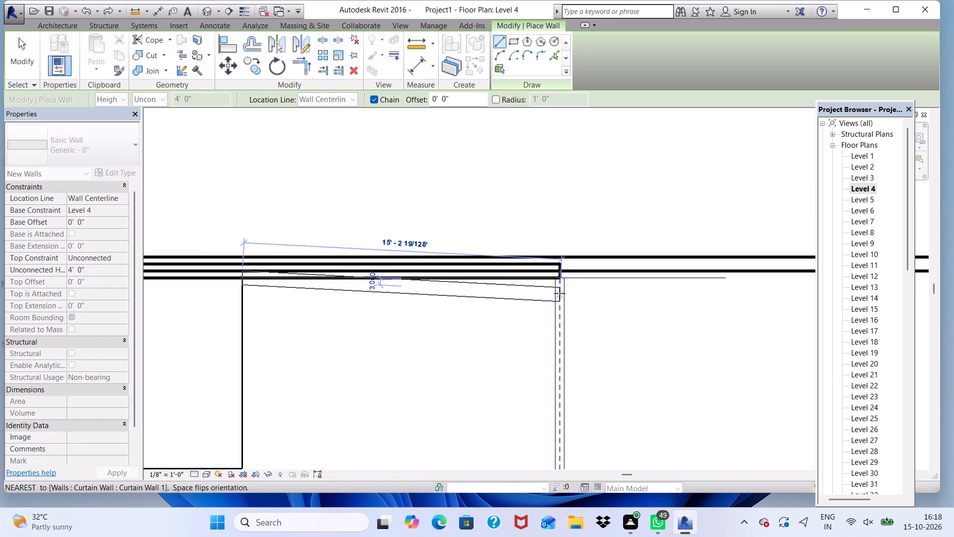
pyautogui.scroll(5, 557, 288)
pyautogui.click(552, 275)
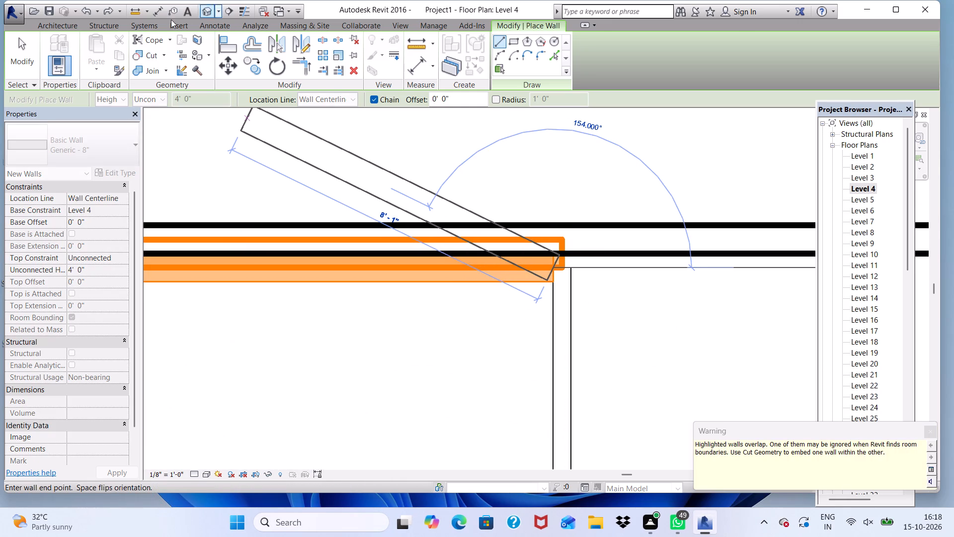
# Examine in the 3D view how the new Level 4 wall meets the column, facade and balcony railing.
pyautogui.click(203, 4)
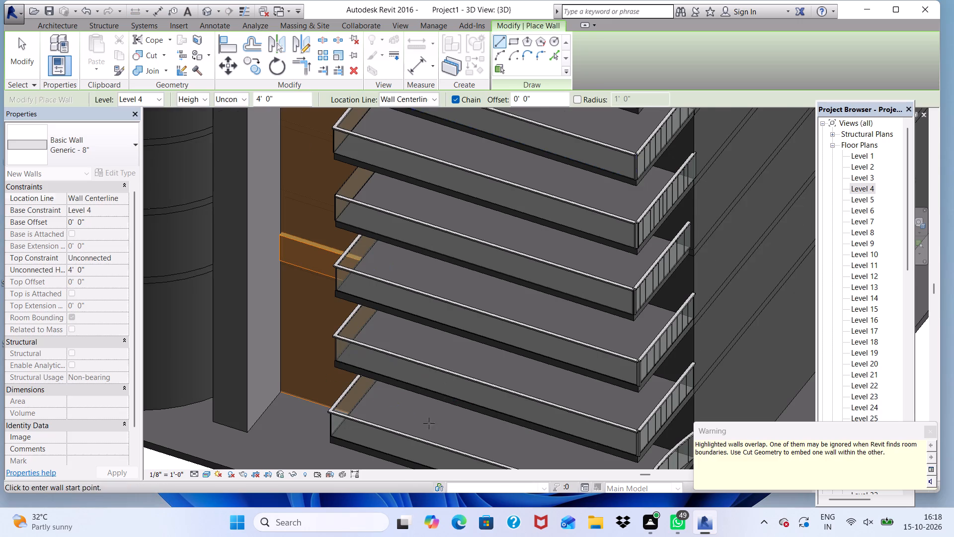
pyautogui.scroll(-1, 427, 423)
pyautogui.press('space')
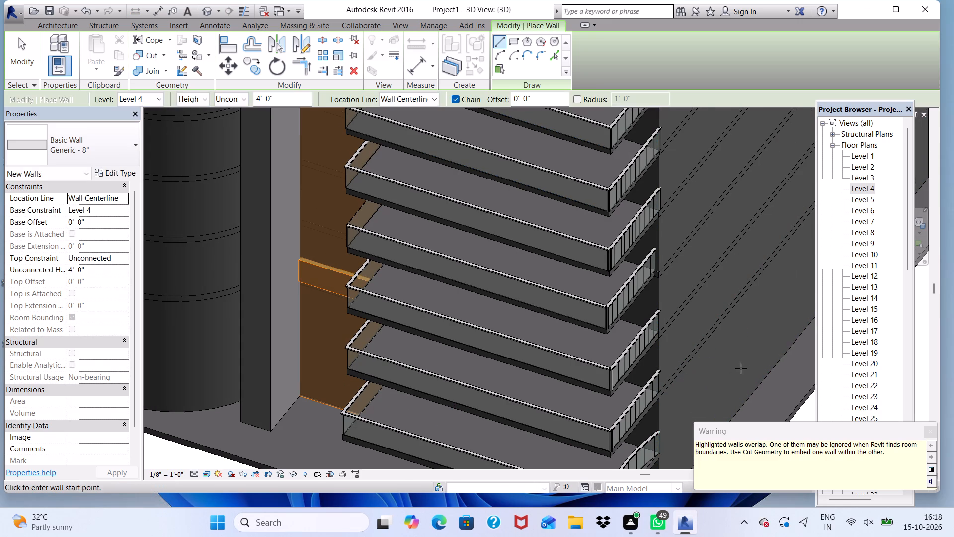
pyautogui.scroll(-2, 664, 400)
pyautogui.scroll(-4, 644, 365)
pyautogui.click(732, 395)
pyautogui.press('space')
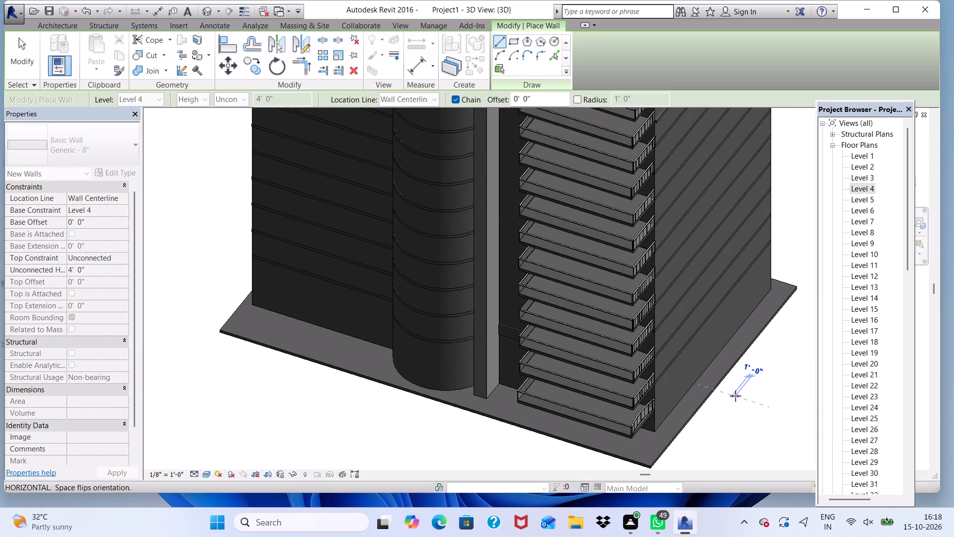
pyautogui.scroll(3, 543, 389)
pyautogui.press('Escape')
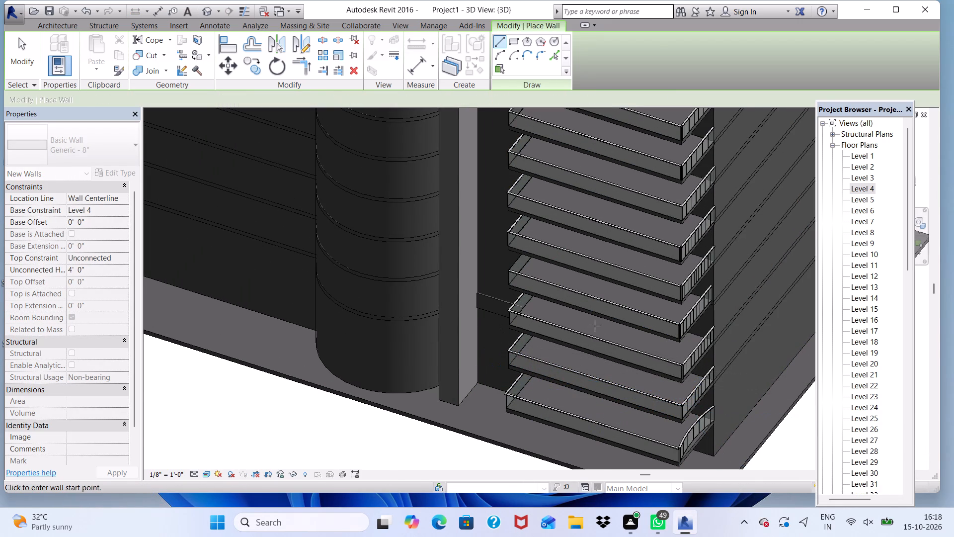
pyautogui.scroll(6, 524, 306)
pyautogui.press('Escape')
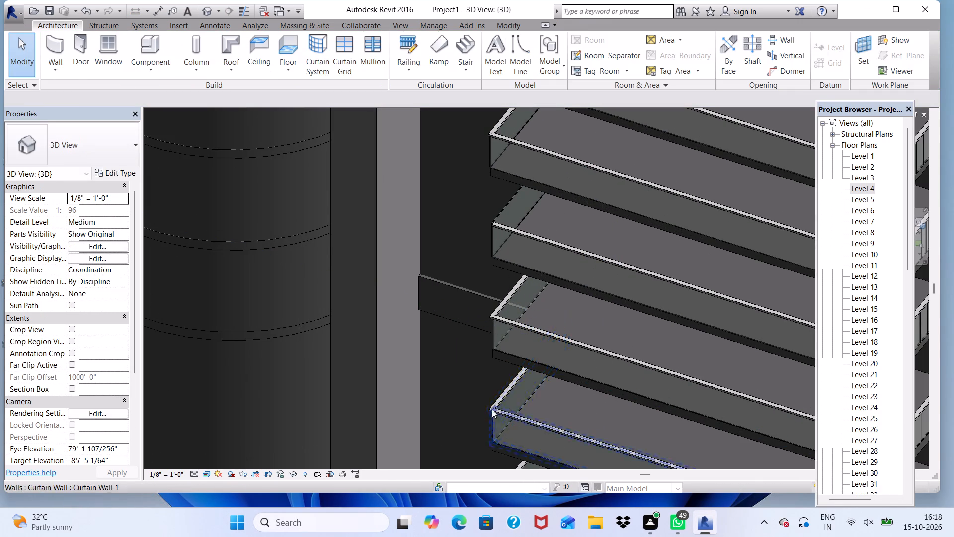
pyautogui.scroll(-1, 376, 465)
pyautogui.keyDown('shift'); pyautogui.moveTo(455, 376); pyautogui.dragTo(516, 377, button='middle'); pyautogui.keyUp('shift')
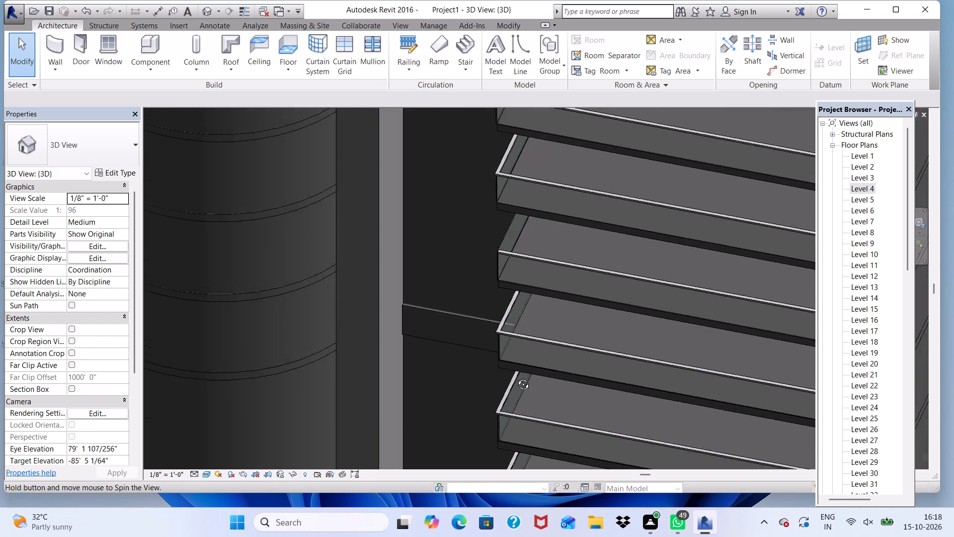
pyautogui.keyDown('shift'); pyautogui.moveTo(516, 377); pyautogui.dragTo(556, 251, button='middle'); pyautogui.keyUp('shift')
pyautogui.keyDown('shift'); pyautogui.scroll(3, 508, 340); pyautogui.keyUp('shift')
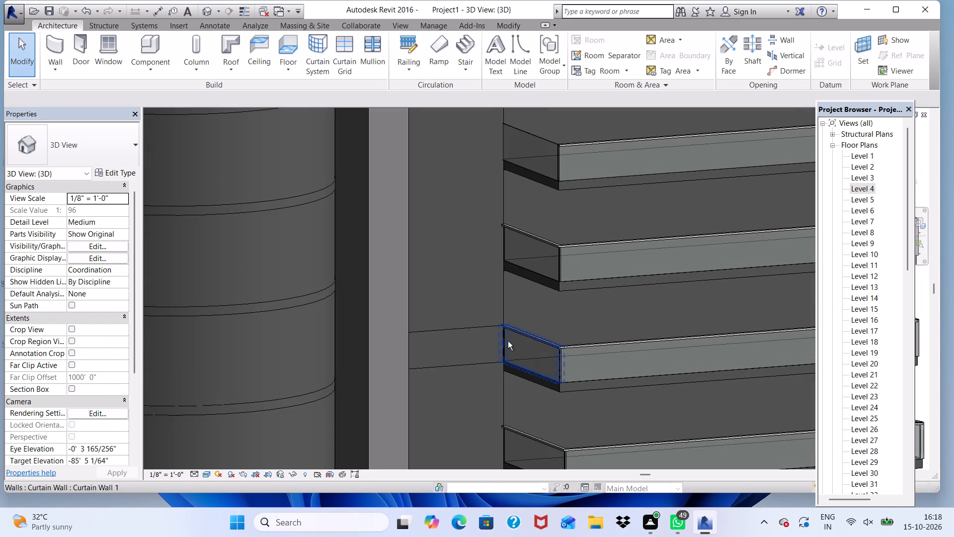
pyautogui.keyDown('shift'); pyautogui.scroll(2, 508, 341); pyautogui.keyUp('shift')
pyautogui.keyDown('shift'); pyautogui.scroll(8, 428, 354); pyautogui.keyUp('shift')
pyautogui.scroll(5, 472, 330)
pyautogui.scroll(-3, 447, 326)
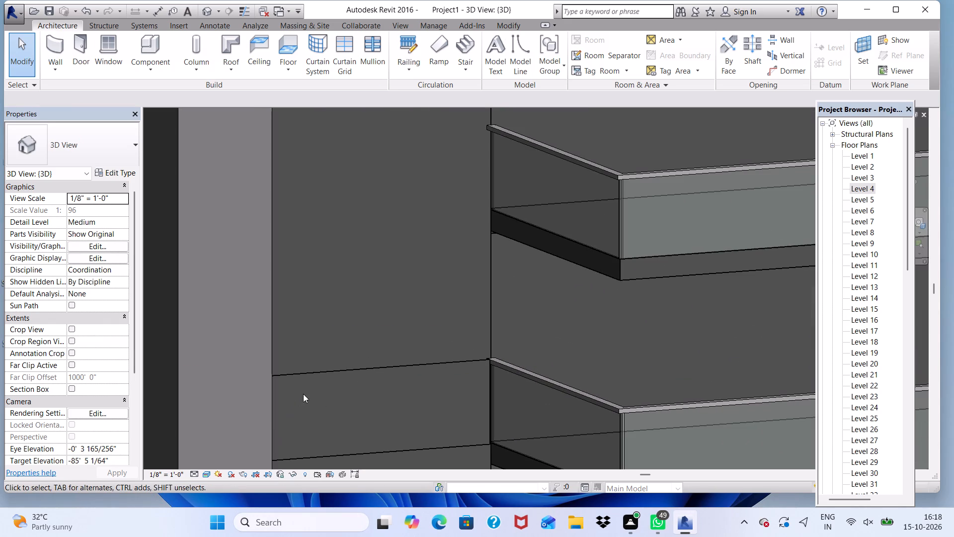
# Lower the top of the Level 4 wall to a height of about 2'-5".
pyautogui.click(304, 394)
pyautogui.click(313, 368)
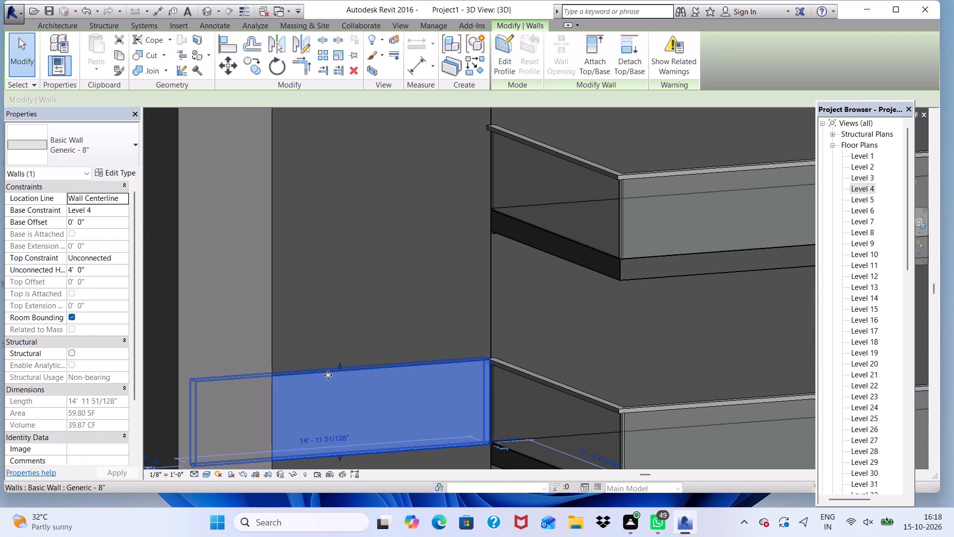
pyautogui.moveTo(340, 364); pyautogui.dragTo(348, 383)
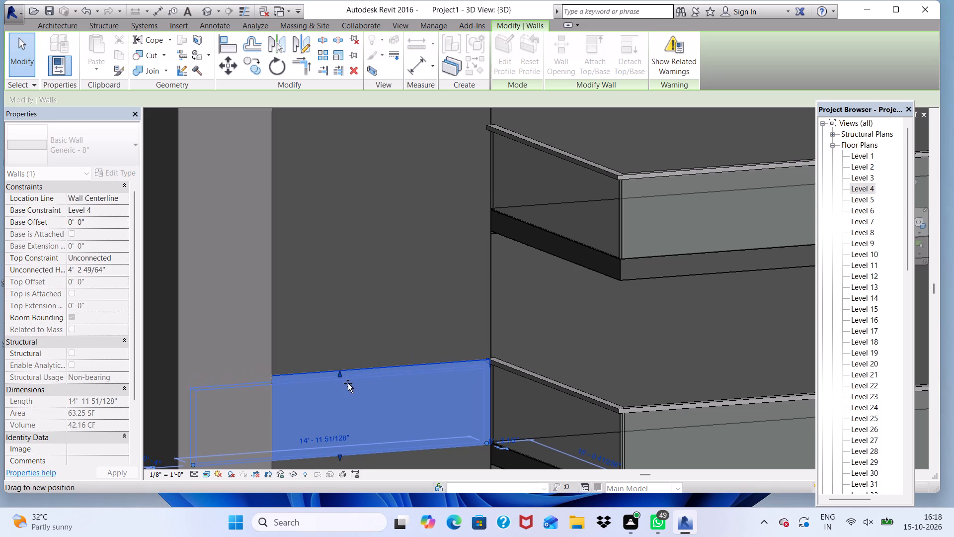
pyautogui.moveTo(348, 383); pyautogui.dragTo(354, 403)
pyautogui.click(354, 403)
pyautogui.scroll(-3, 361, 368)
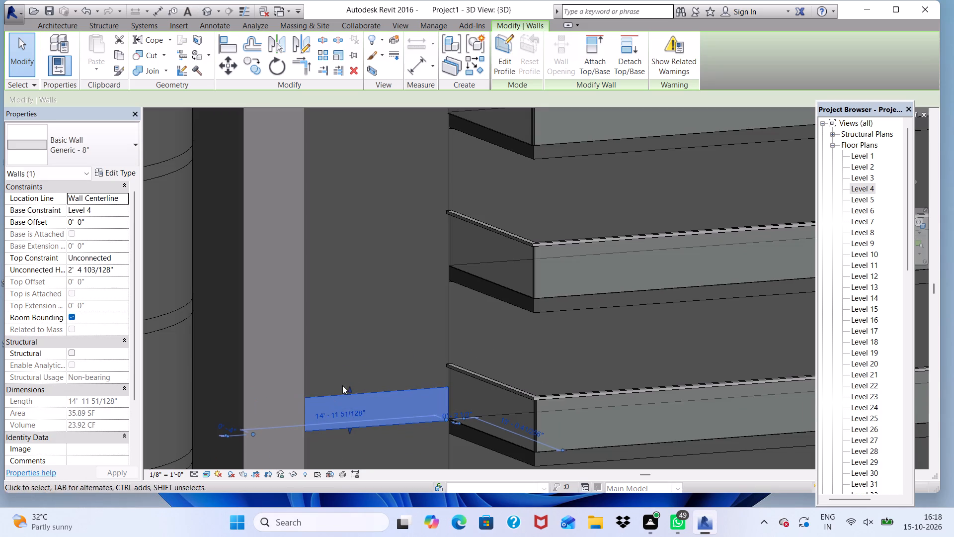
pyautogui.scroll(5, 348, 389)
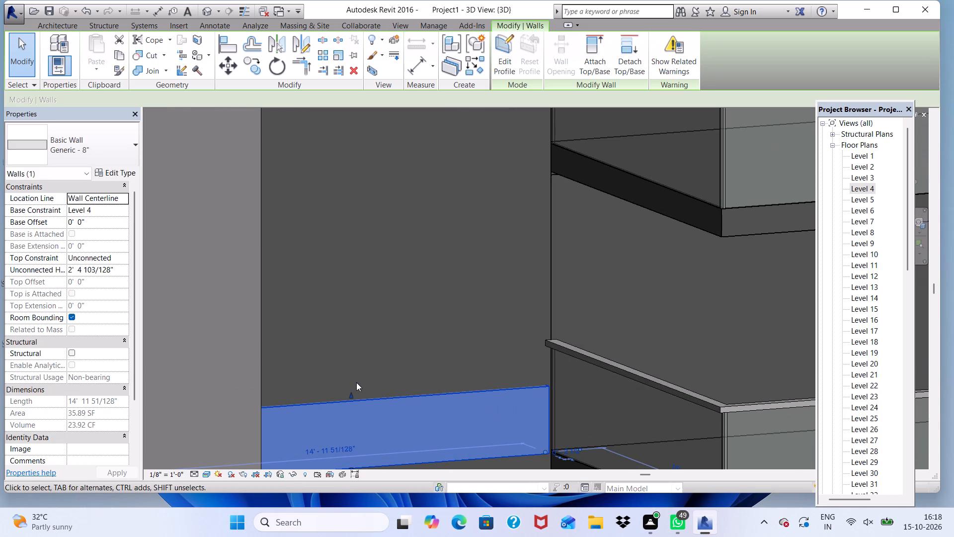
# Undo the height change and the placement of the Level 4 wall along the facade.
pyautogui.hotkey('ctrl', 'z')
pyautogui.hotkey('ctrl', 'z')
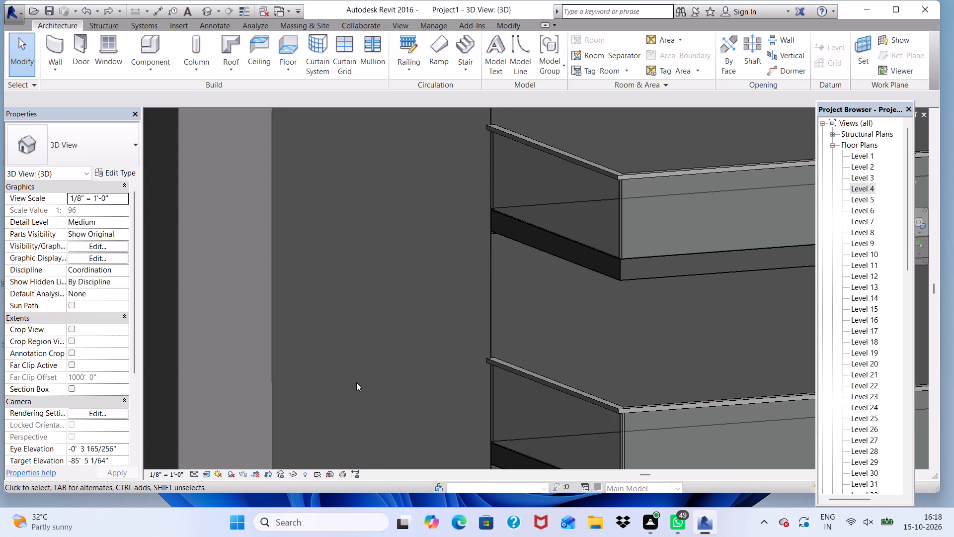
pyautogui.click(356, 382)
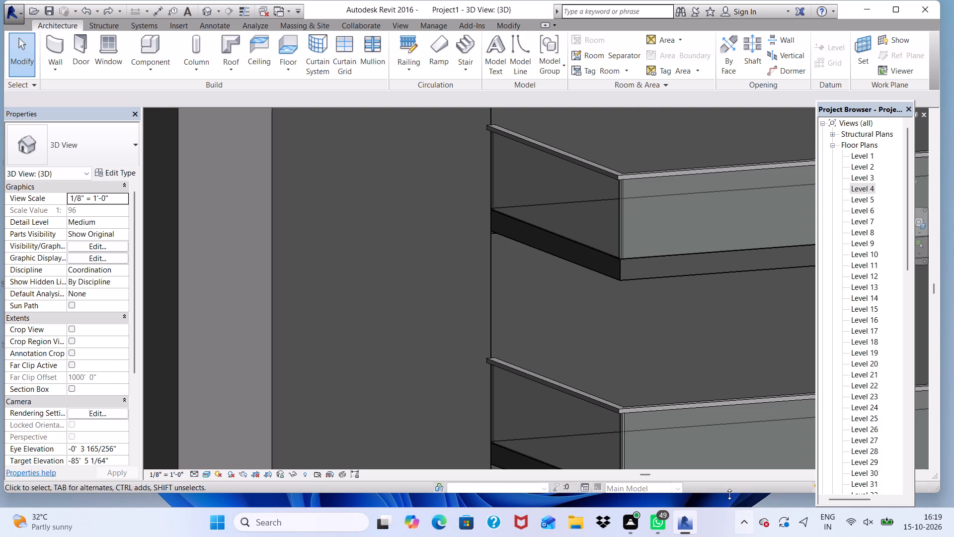
# Delete the small stray slab-like element floating apart from the building in the 3D view.
pyautogui.scroll(-15, 574, 364)
pyautogui.scroll(1, 547, 347)
pyautogui.scroll(-7, 504, 341)
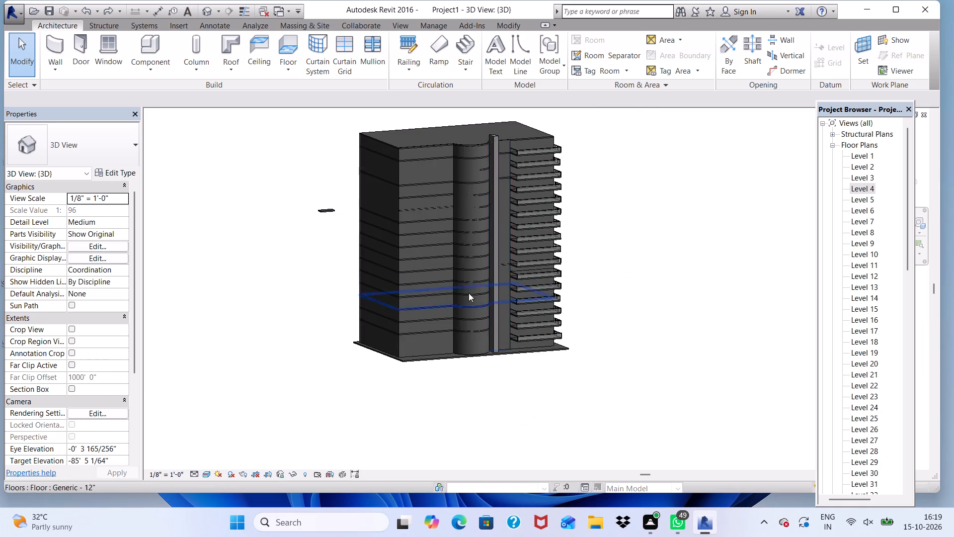
pyautogui.scroll(1, 463, 287)
pyautogui.scroll(5, 285, 185)
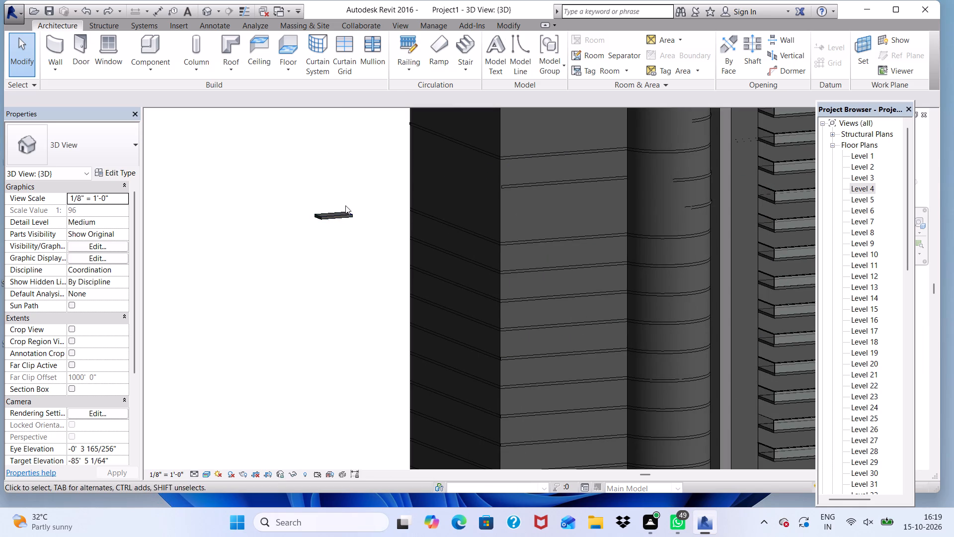
pyautogui.moveTo(345, 204); pyautogui.dragTo(317, 224)
pyautogui.press('Delete')
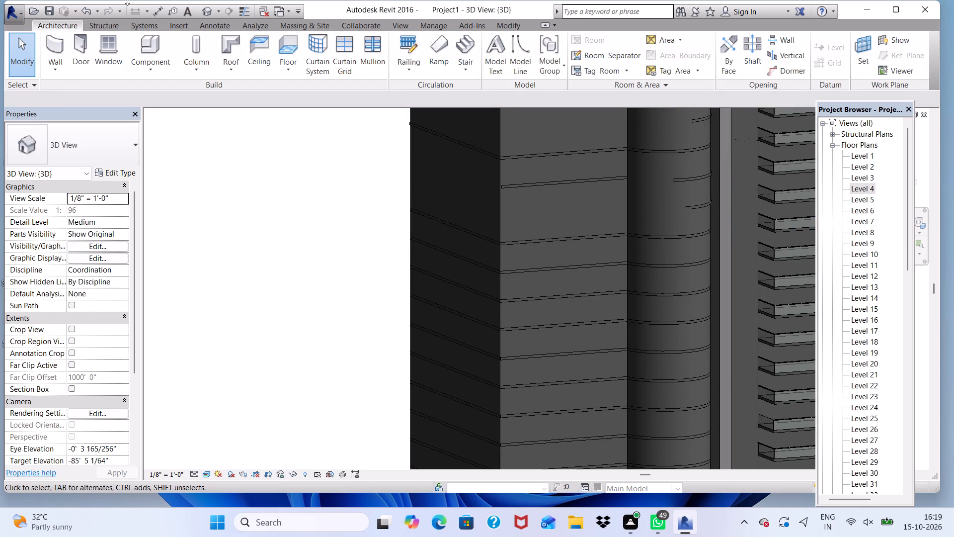
# Load the Double Hung with Trim window family from the US Imperial Windows folder, ready for placement on the facade.
pyautogui.click(103, 39)
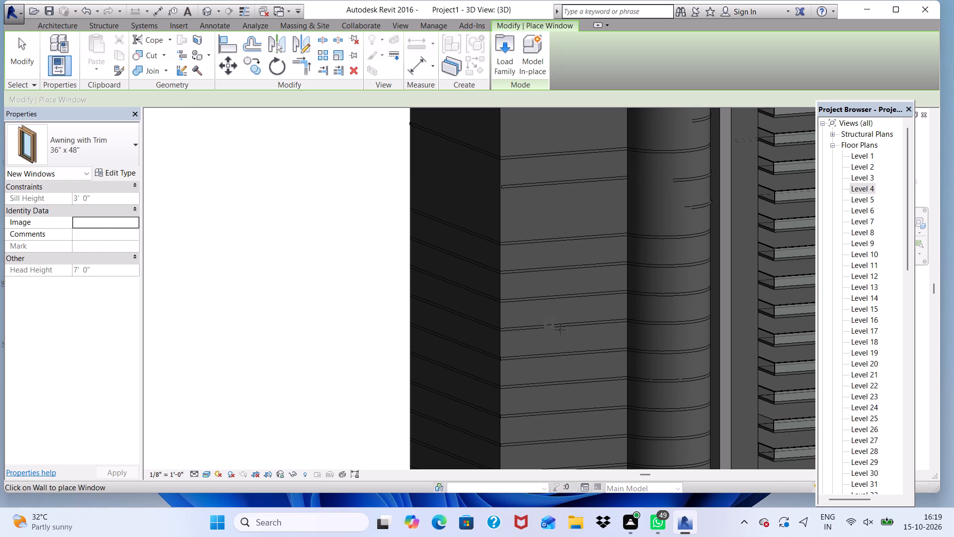
pyautogui.click(502, 56)
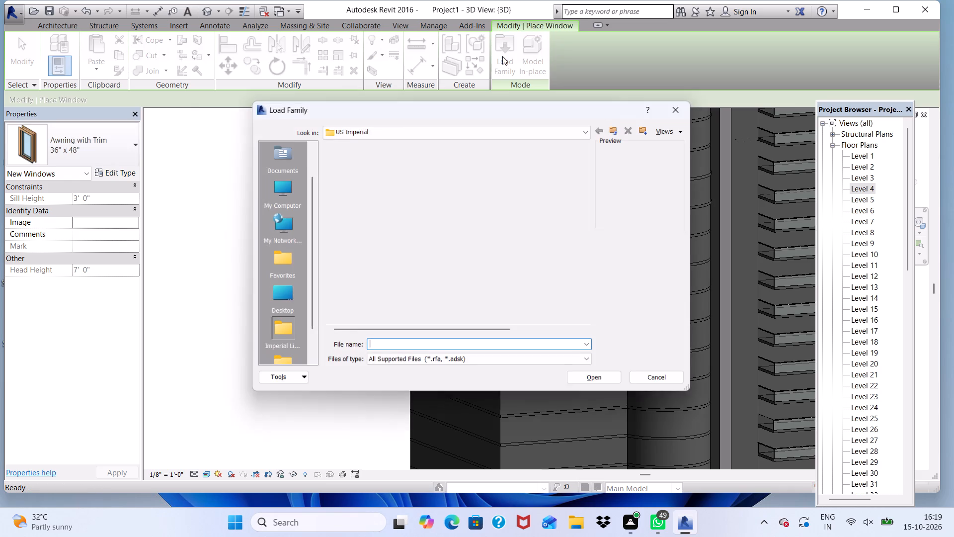
pyautogui.scroll(-10, 357, 300)
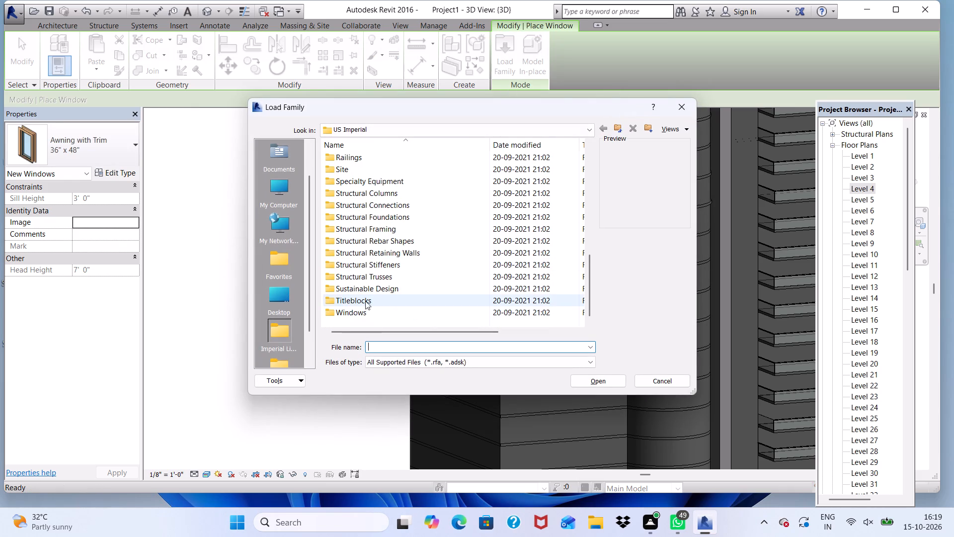
pyautogui.click(348, 311)
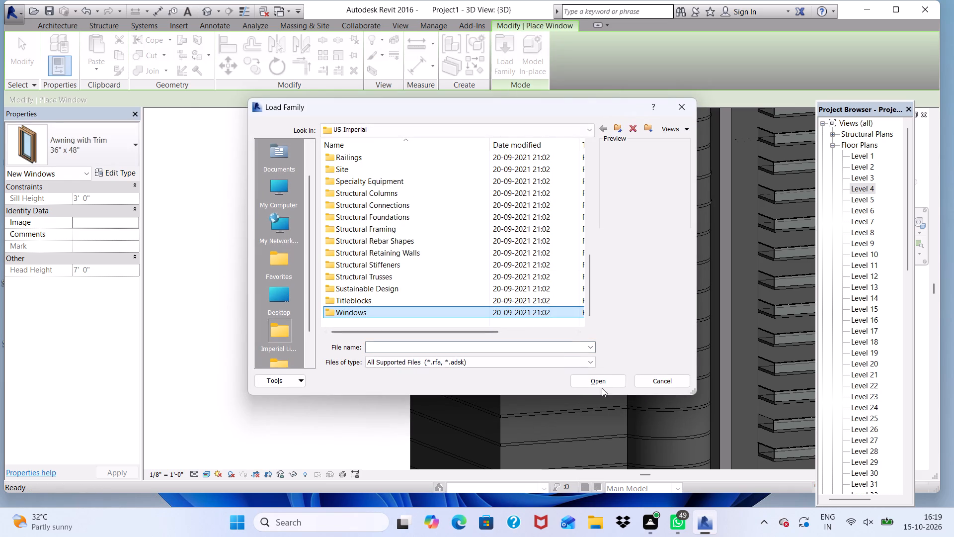
pyautogui.click(604, 375)
pyautogui.doubleClick(454, 238)
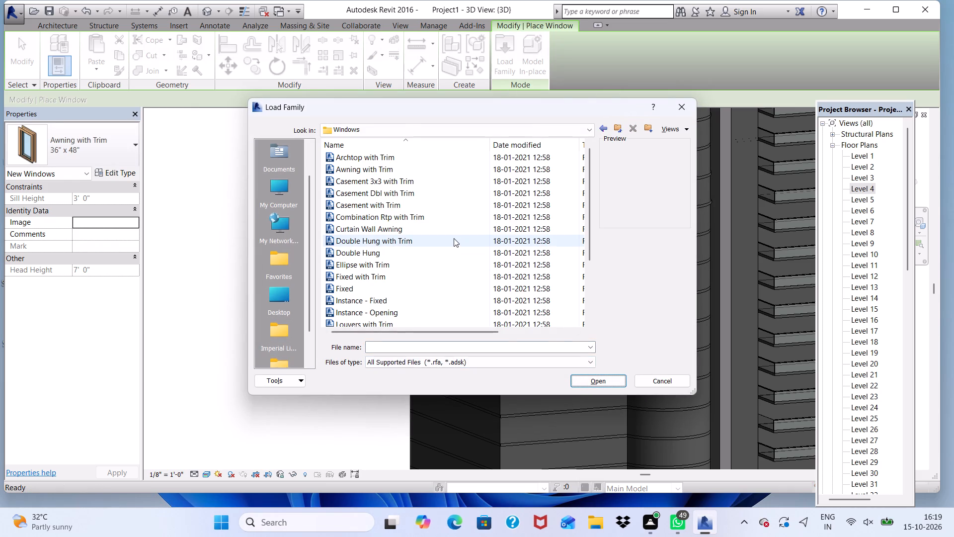
pyautogui.scroll(2, 528, 271)
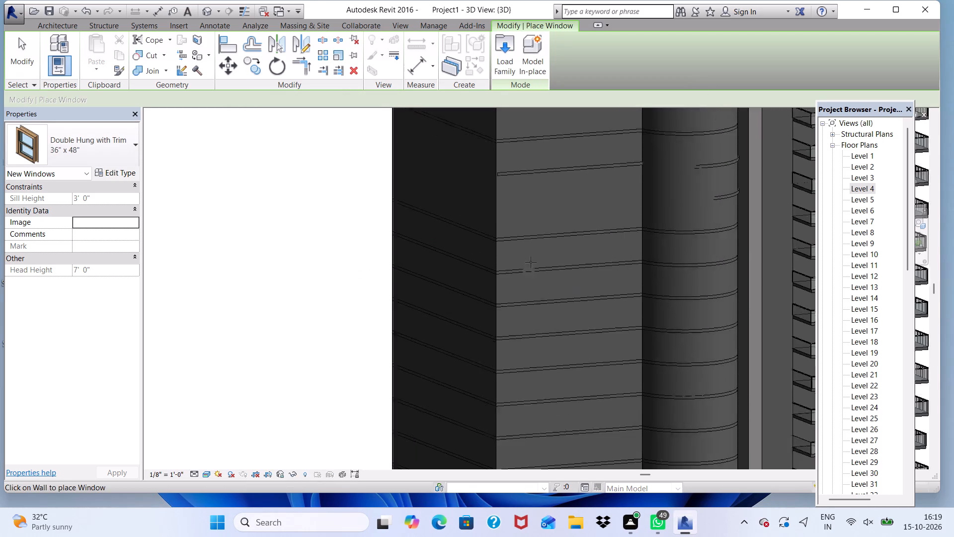
pyautogui.scroll(2, 531, 262)
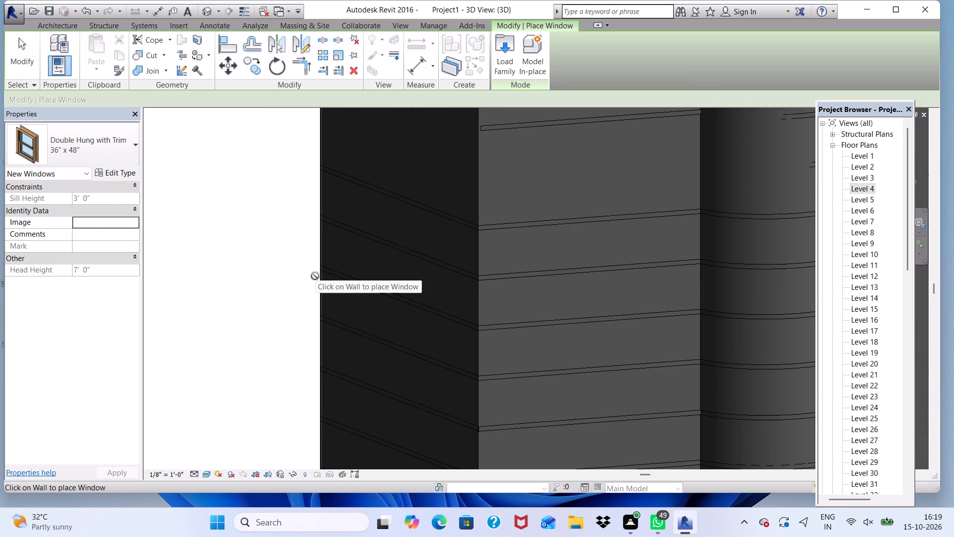
# Load the Slider with Trim window family from the US Imperial Windows folder.
pyautogui.press('Escape')
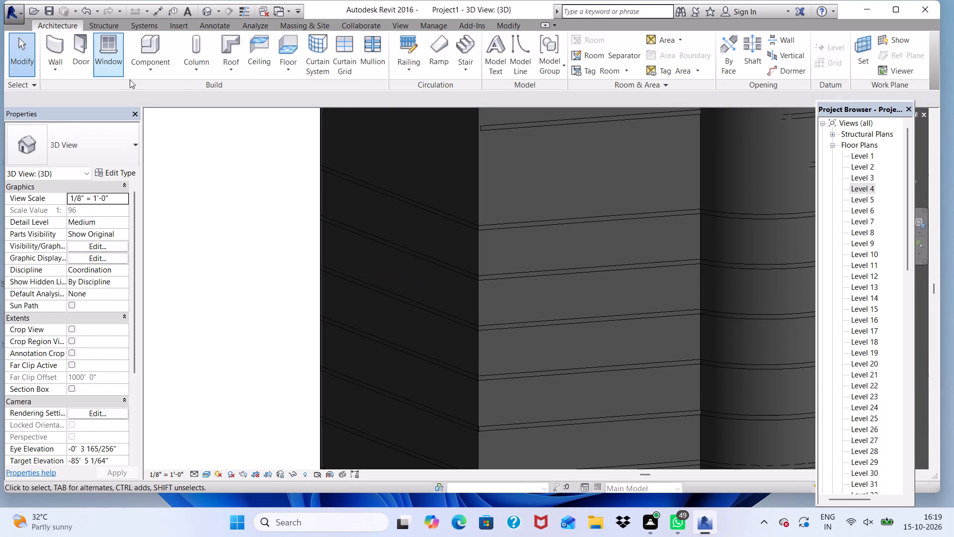
pyautogui.click(114, 46)
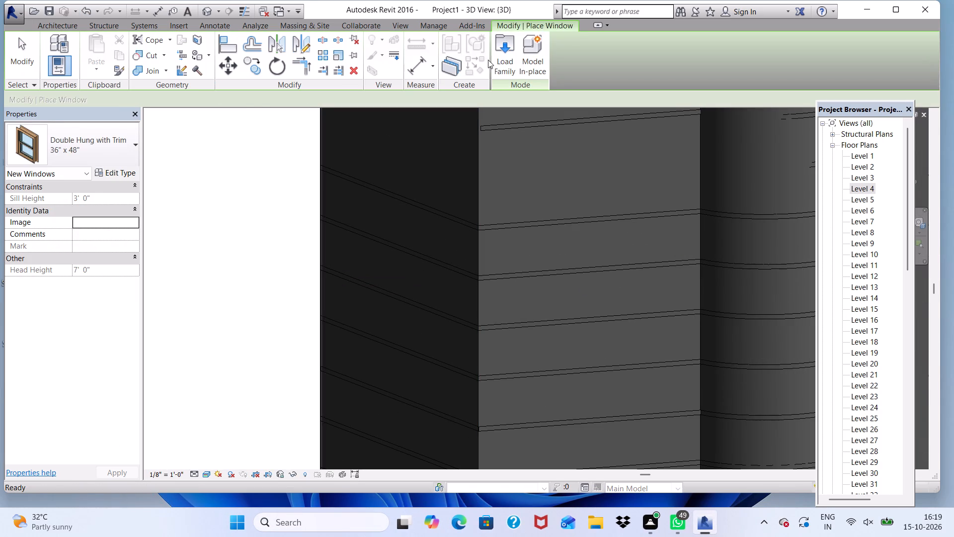
pyautogui.click(500, 59)
pyautogui.scroll(-4, 427, 214)
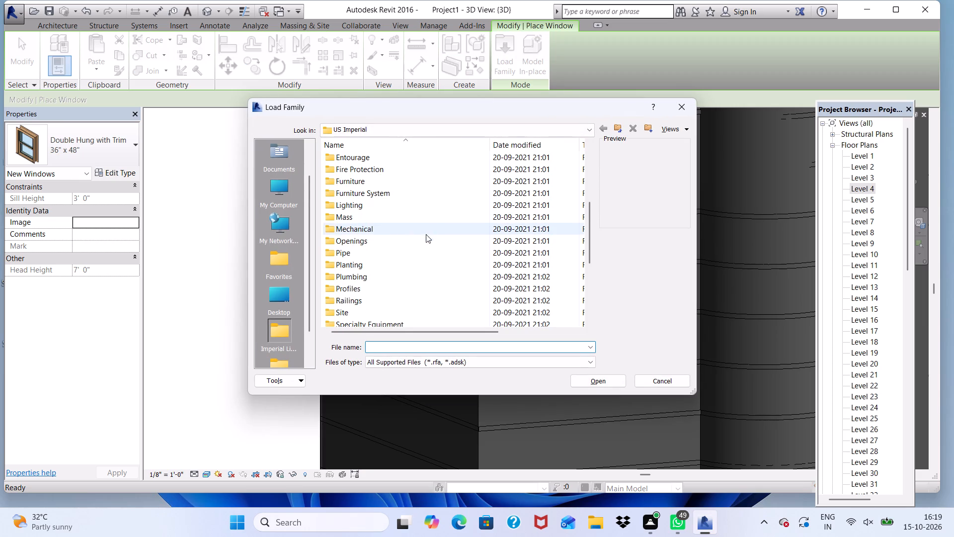
pyautogui.scroll(-5, 328, 268)
pyautogui.doubleClick(343, 309)
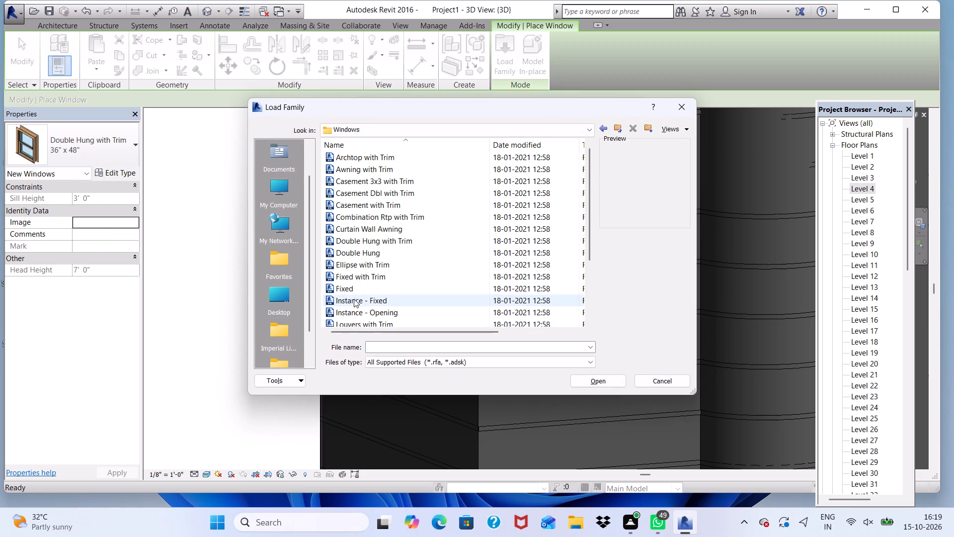
pyautogui.scroll(-8, 442, 185)
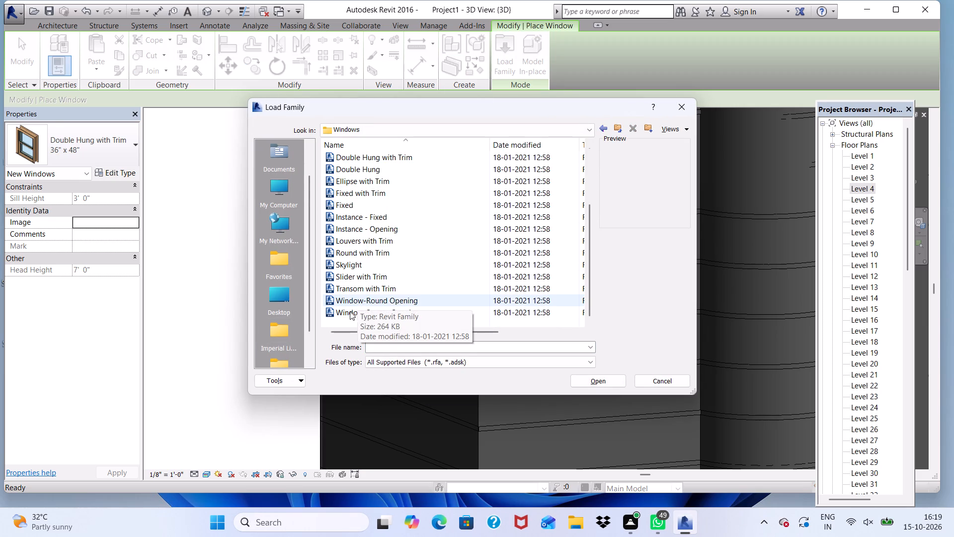
pyautogui.click(385, 312)
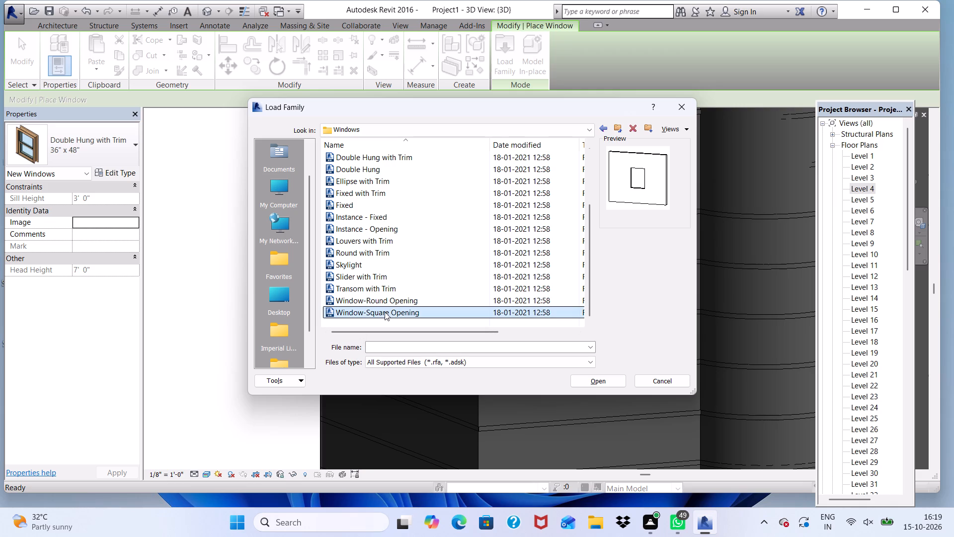
pyautogui.click(402, 298)
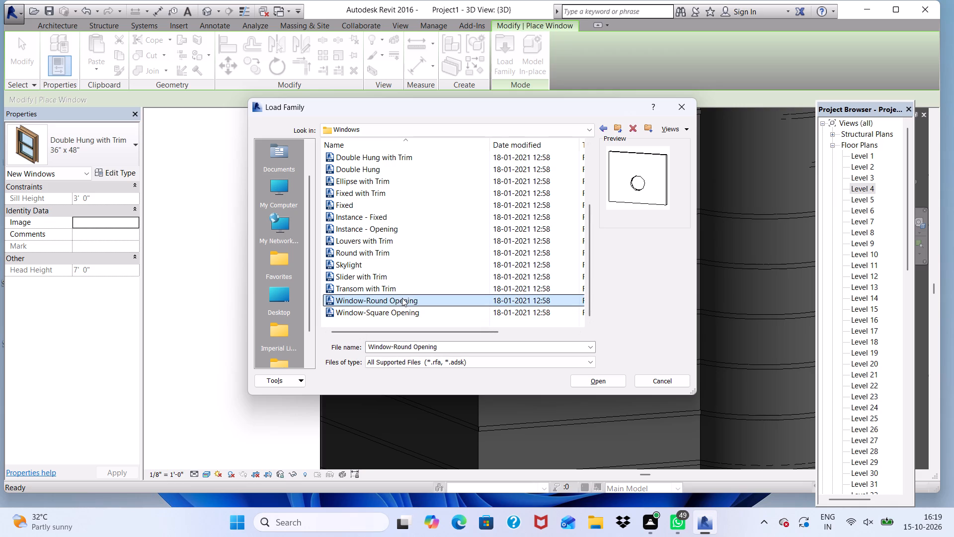
pyautogui.click(371, 288)
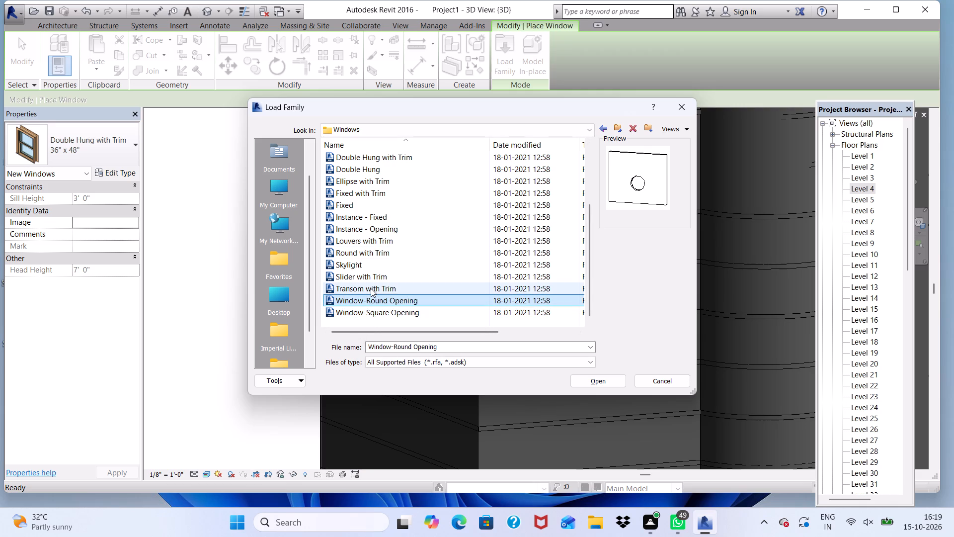
pyautogui.click(361, 278)
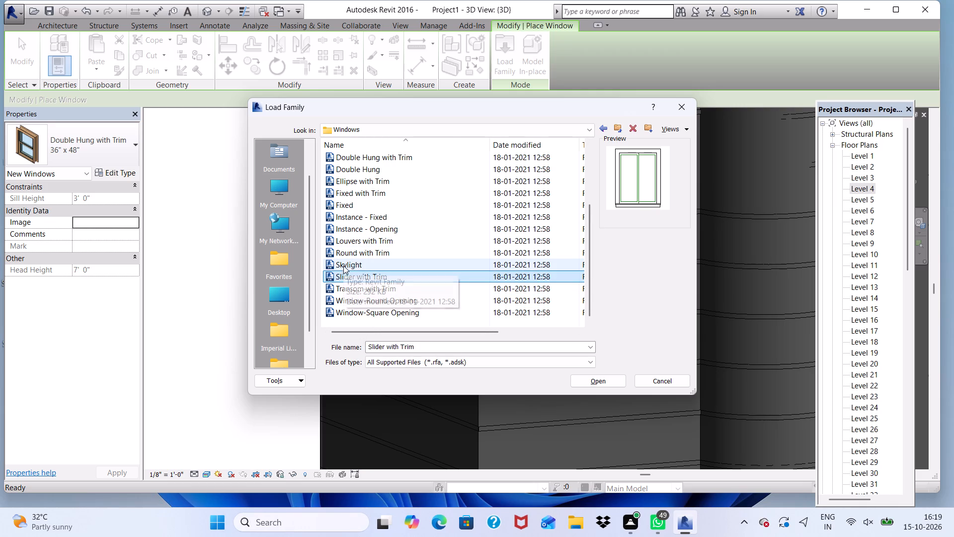
pyautogui.click(343, 265)
pyautogui.click(343, 276)
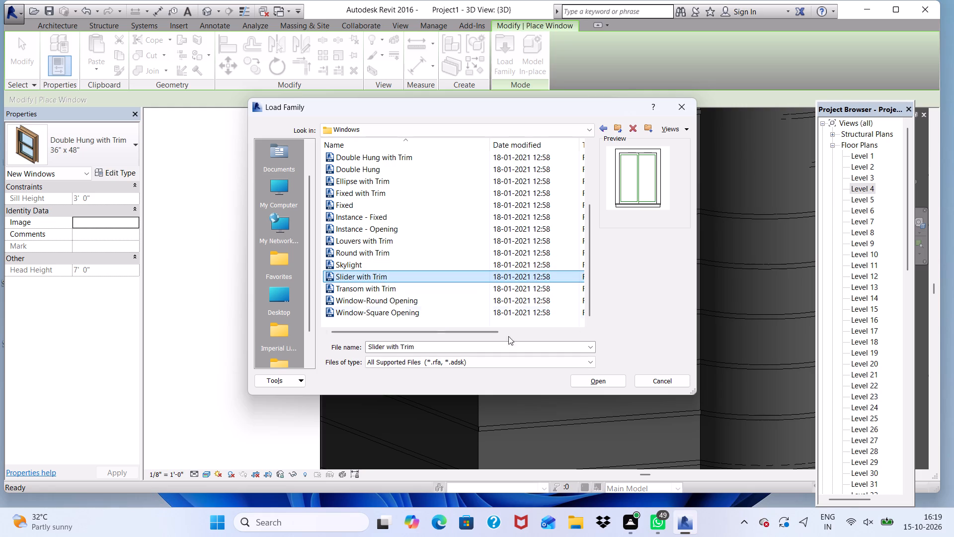
pyautogui.click(593, 380)
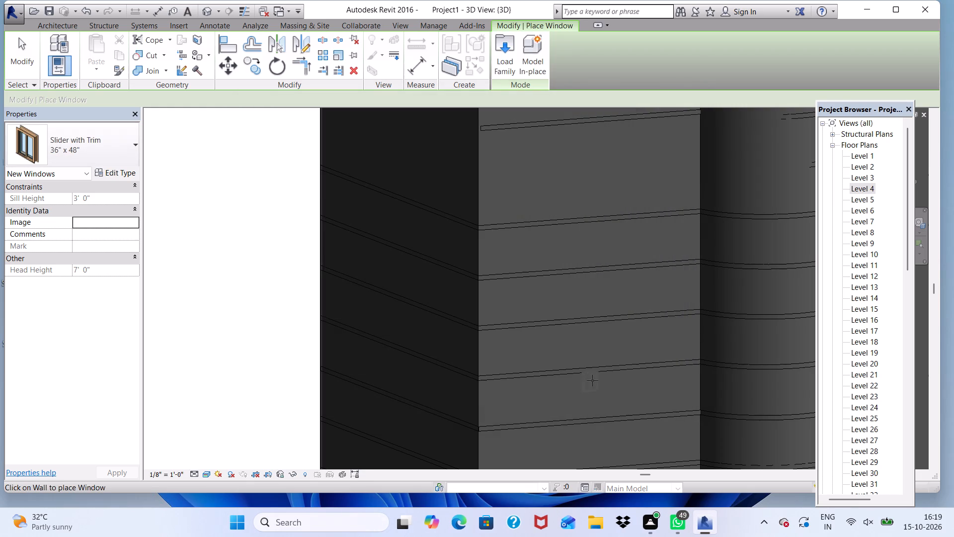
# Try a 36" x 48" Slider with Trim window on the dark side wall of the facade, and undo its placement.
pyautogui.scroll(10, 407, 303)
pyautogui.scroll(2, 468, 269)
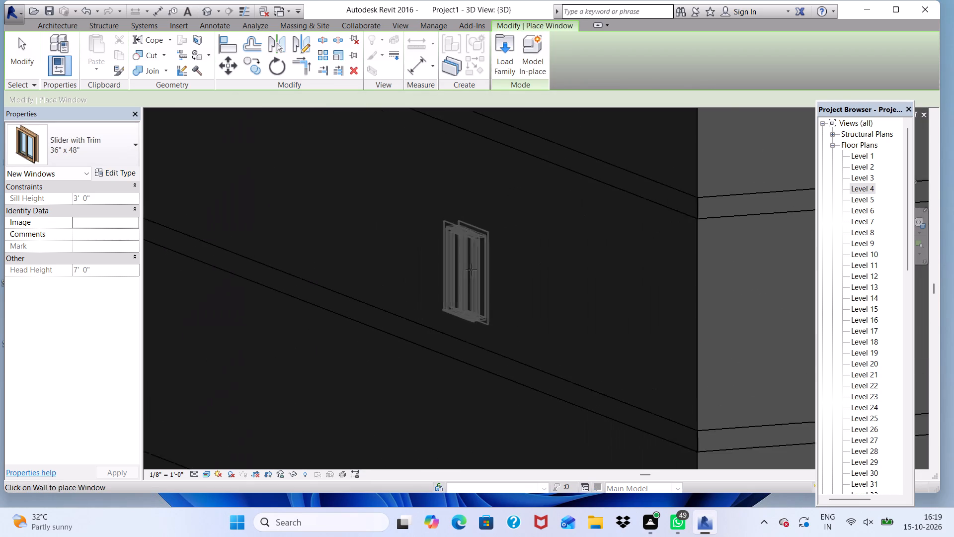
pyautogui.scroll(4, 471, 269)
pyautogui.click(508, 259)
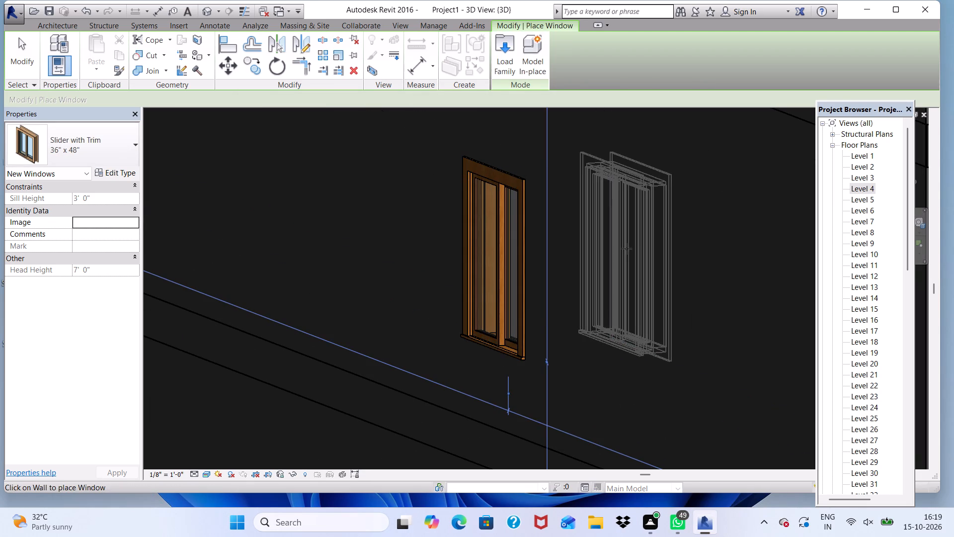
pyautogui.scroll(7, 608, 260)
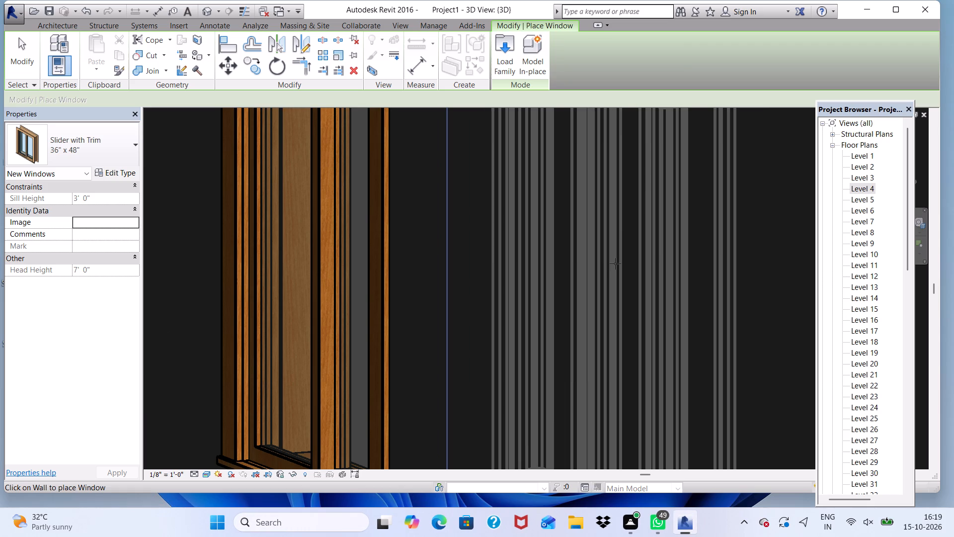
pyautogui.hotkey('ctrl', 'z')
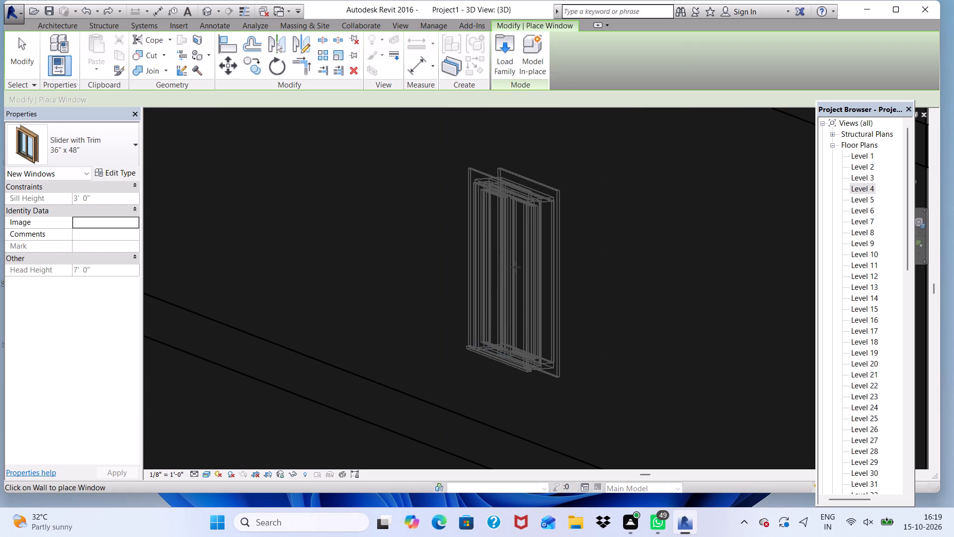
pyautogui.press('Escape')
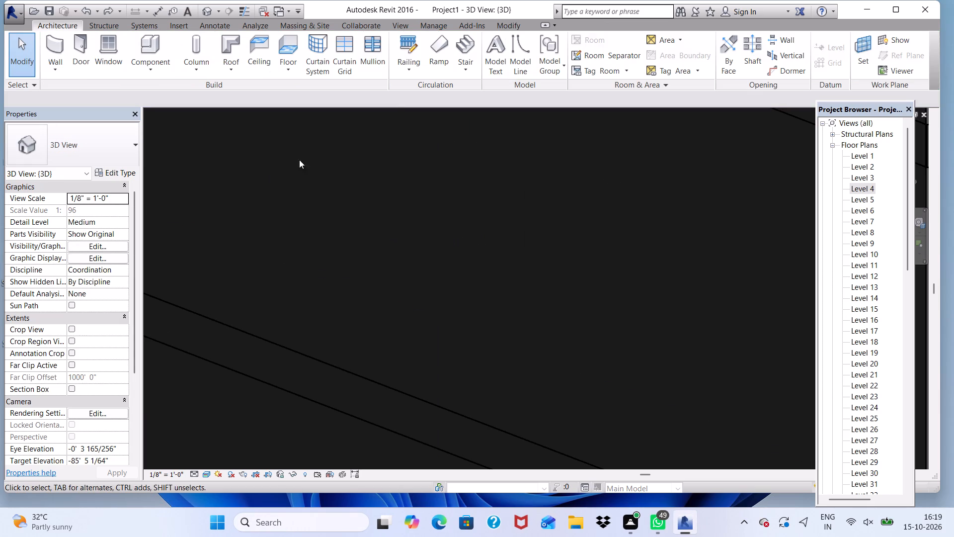
# Preview several window families in the US Imperial Windows folder and load Casement Dbl with Trim.
pyautogui.click(104, 42)
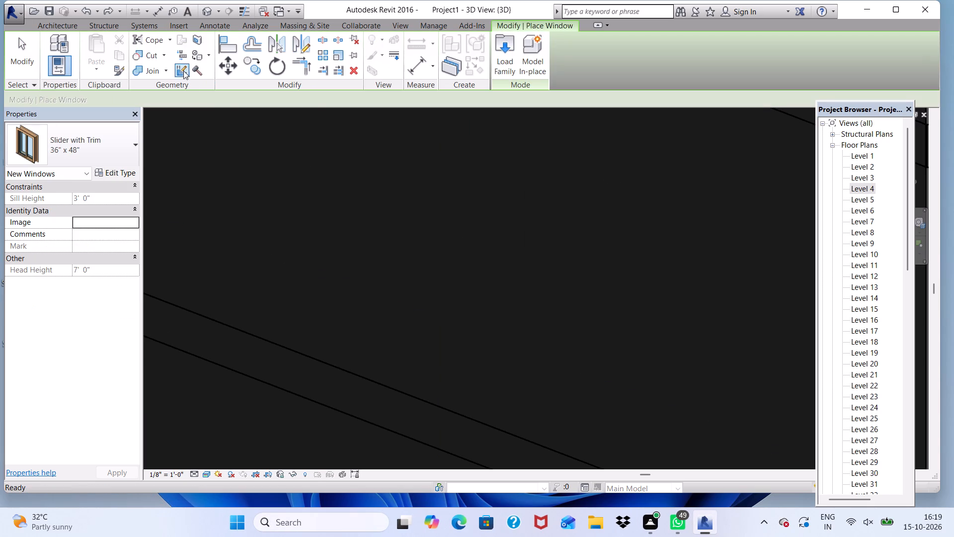
pyautogui.click(506, 55)
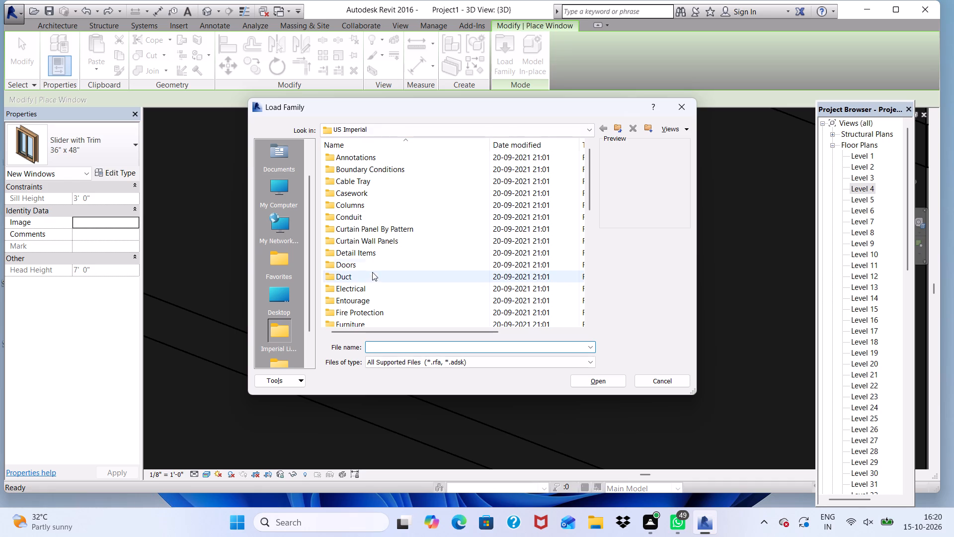
pyautogui.scroll(-10, 373, 266)
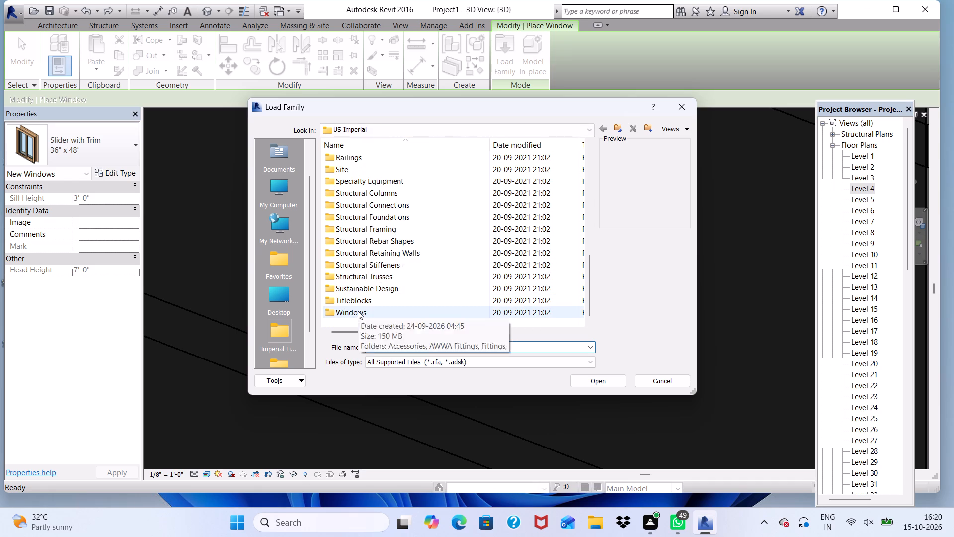
pyautogui.click(358, 311)
pyautogui.click(367, 314)
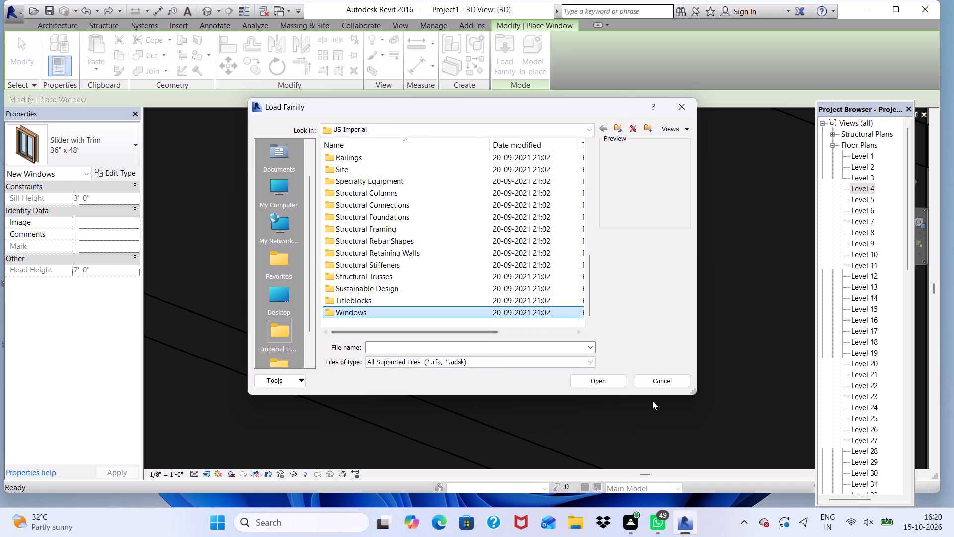
pyautogui.click(608, 379)
pyautogui.click(590, 381)
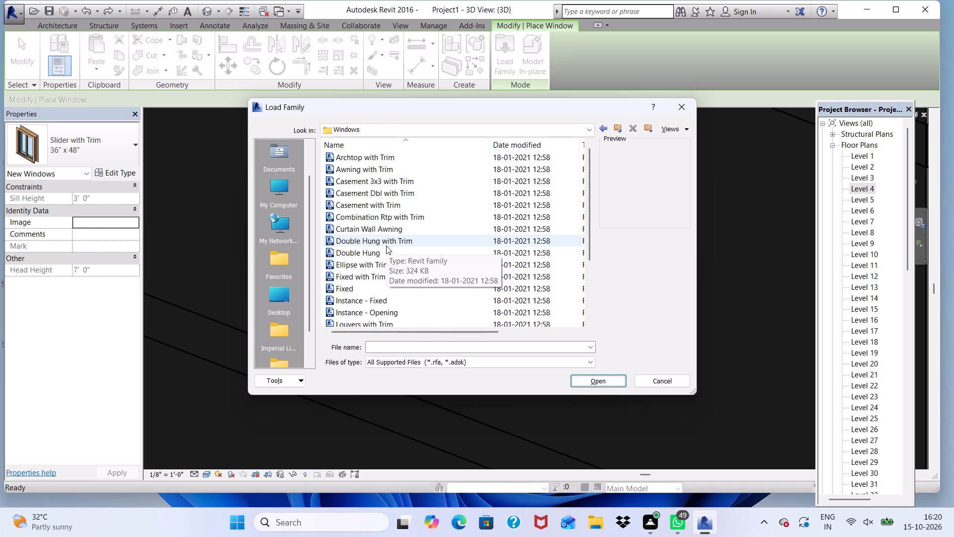
pyautogui.click(379, 252)
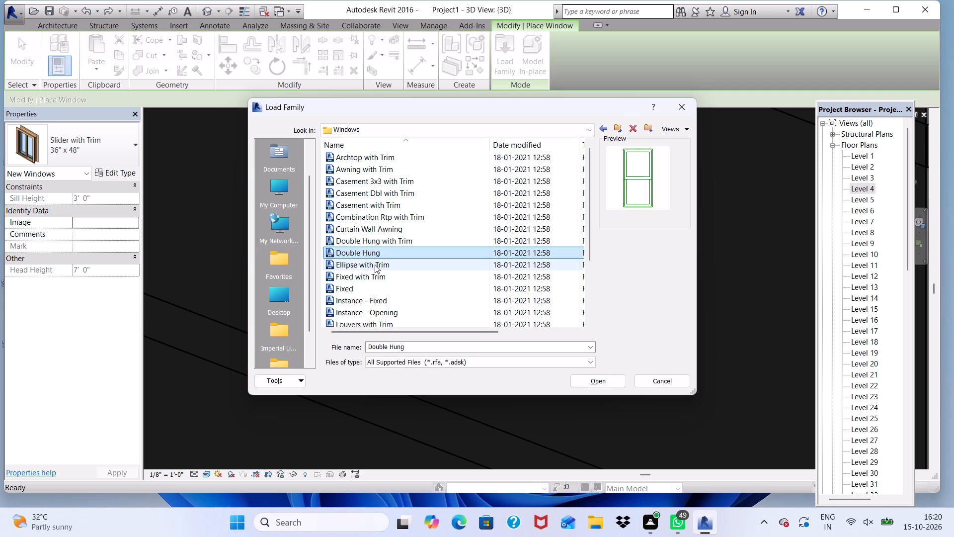
pyautogui.click(371, 266)
pyautogui.click(384, 236)
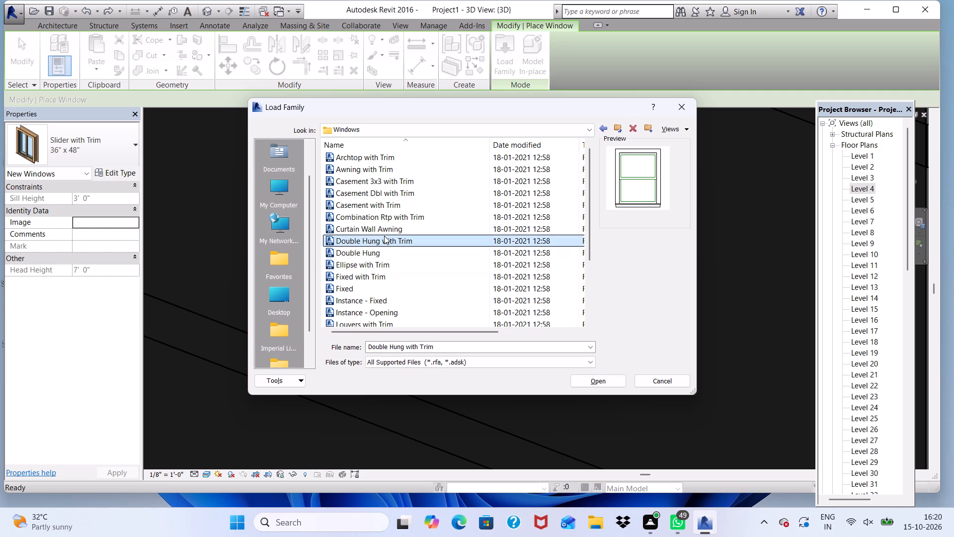
pyautogui.click(384, 231)
pyautogui.click(382, 213)
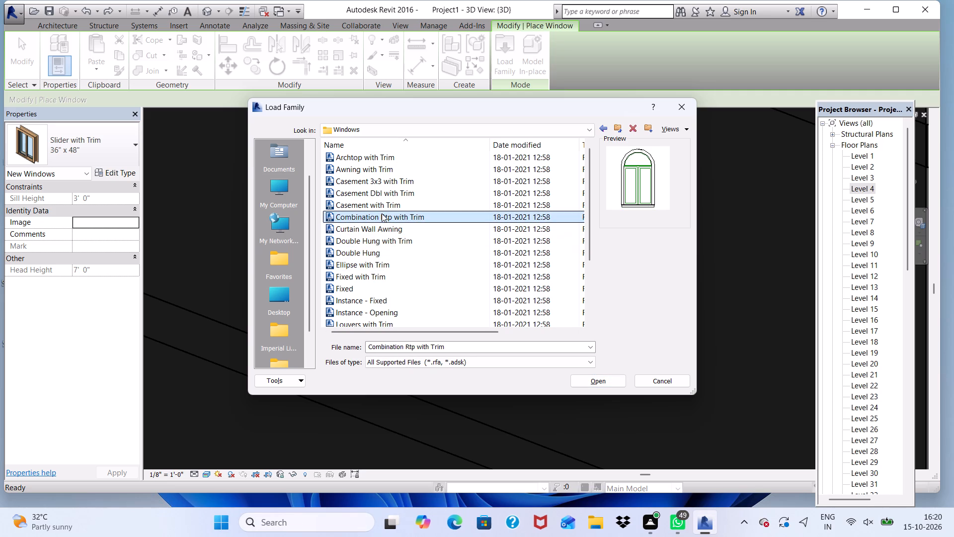
pyautogui.click(382, 205)
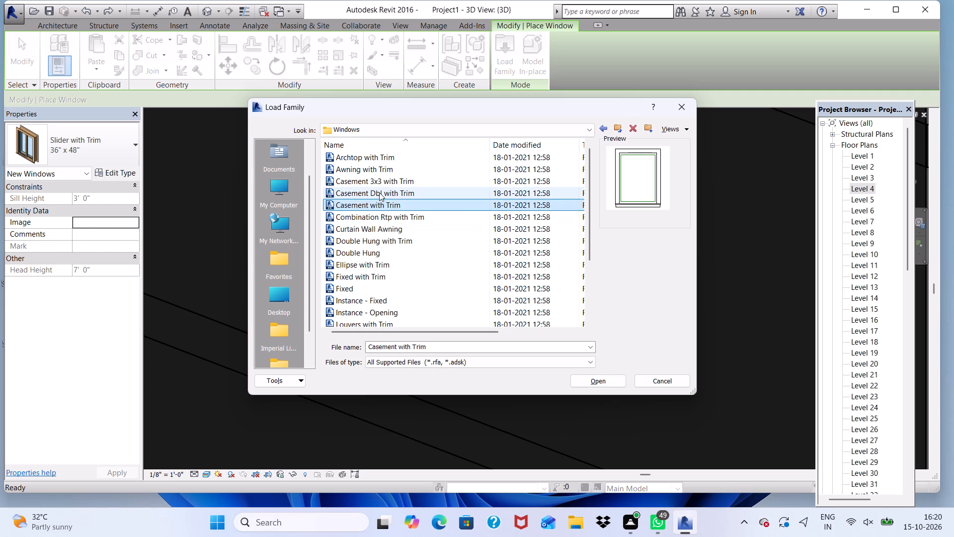
pyautogui.click(379, 192)
pyautogui.click(377, 176)
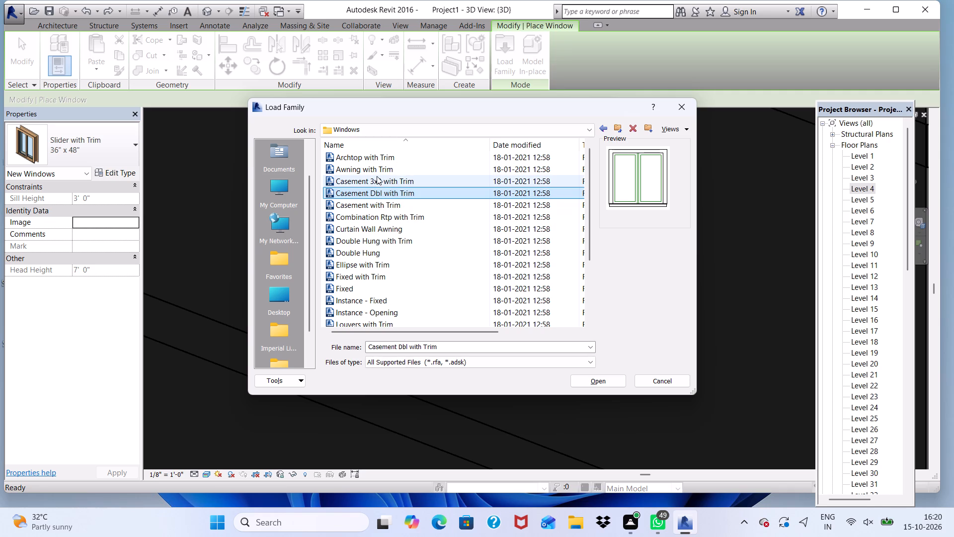
pyautogui.click(378, 192)
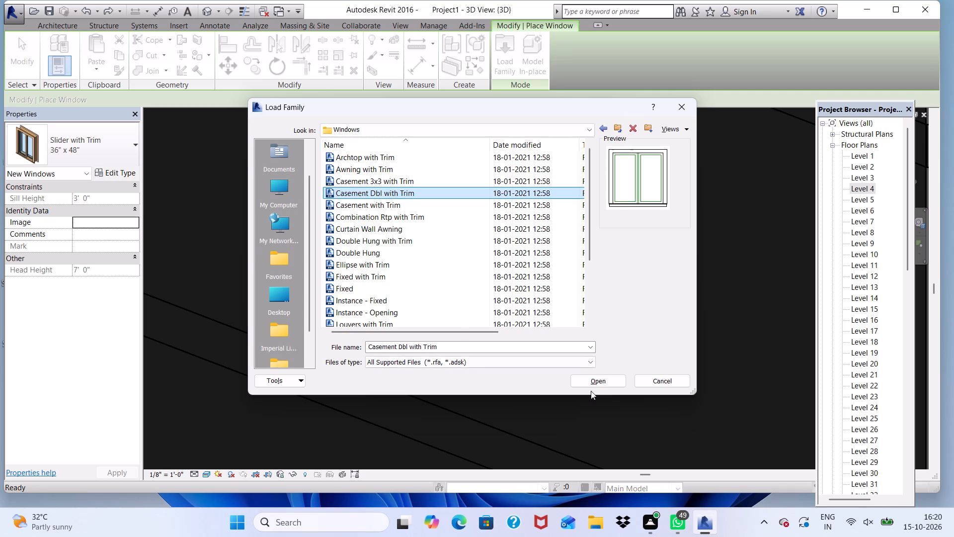
pyautogui.click(608, 381)
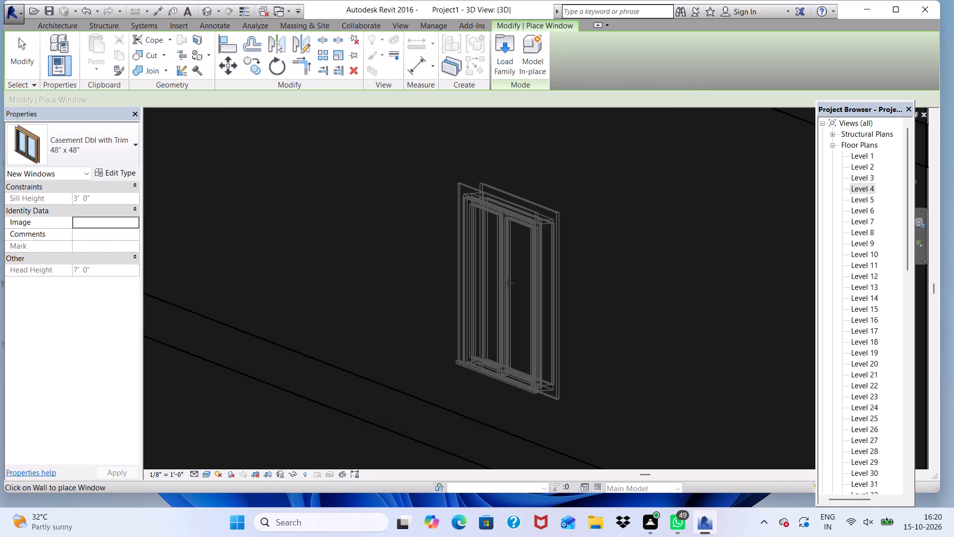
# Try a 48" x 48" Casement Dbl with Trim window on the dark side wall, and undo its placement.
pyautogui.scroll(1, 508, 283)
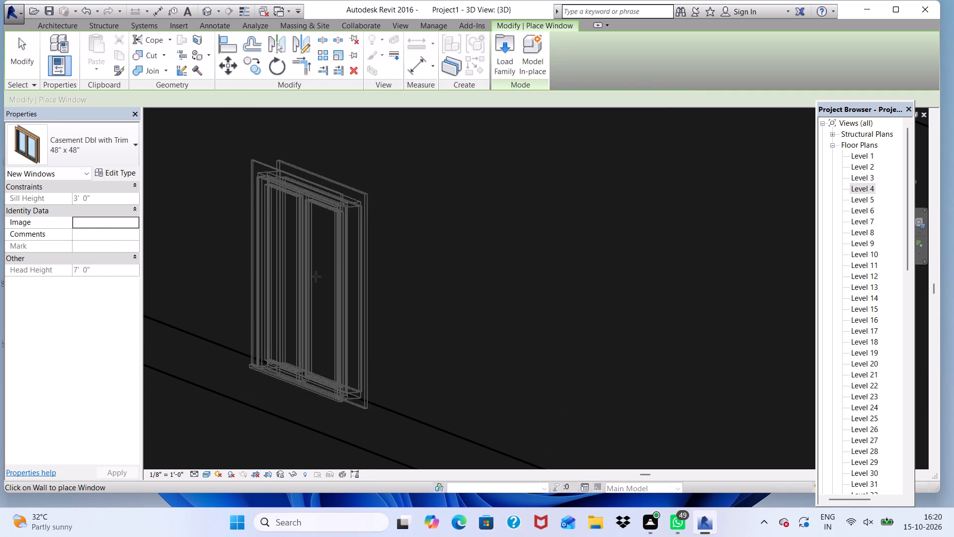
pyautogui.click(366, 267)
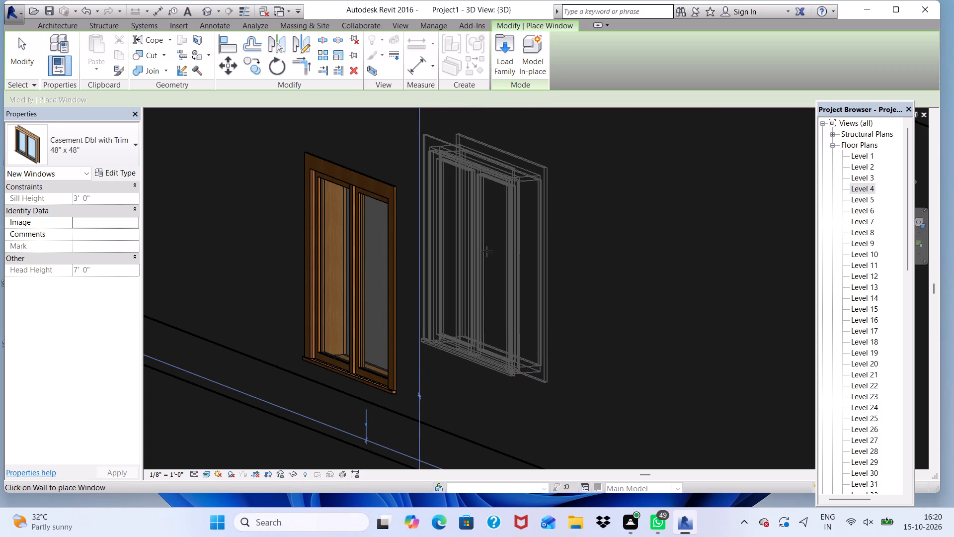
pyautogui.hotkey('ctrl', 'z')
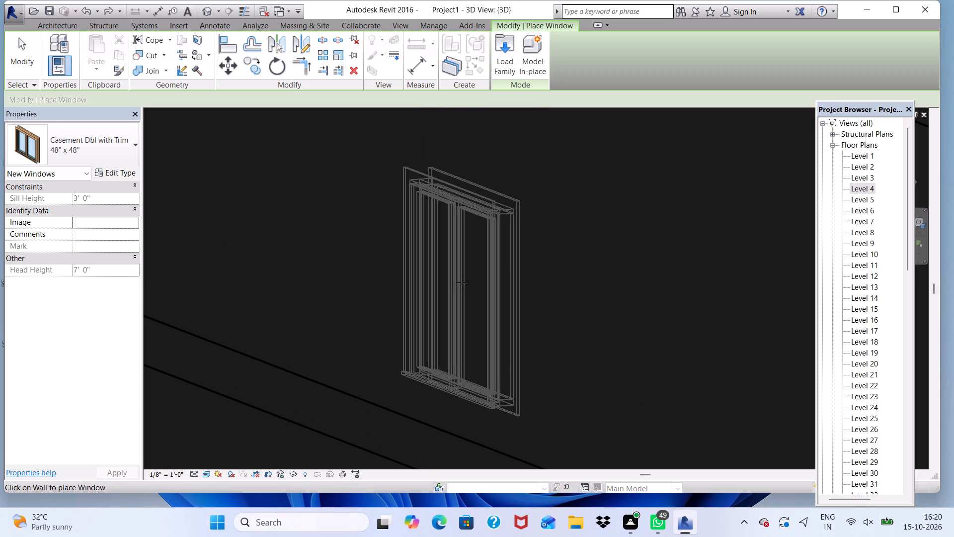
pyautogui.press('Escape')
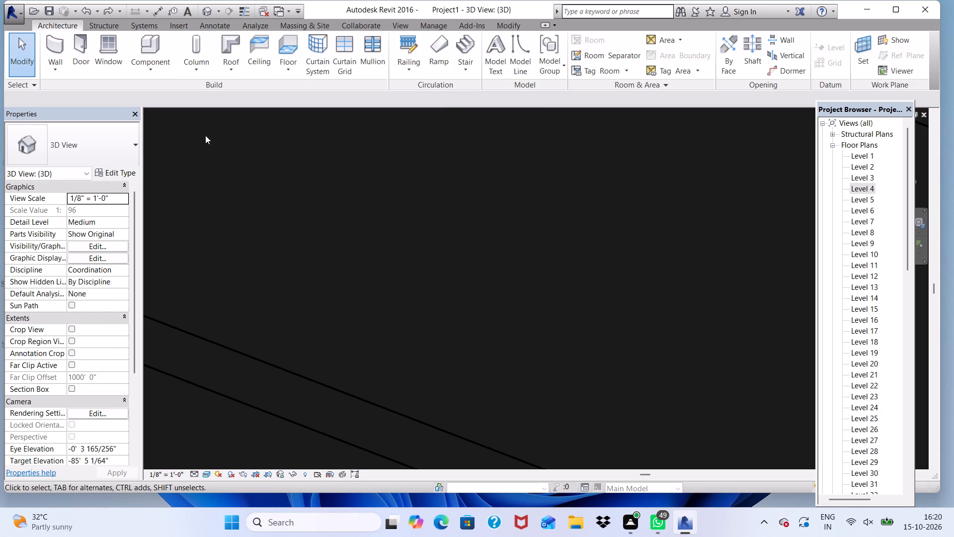
# Preview the window families in the US Imperial Windows folder, from Awning with Trim to Louvers with Trim, to compare their designs.
pyautogui.click(118, 49)
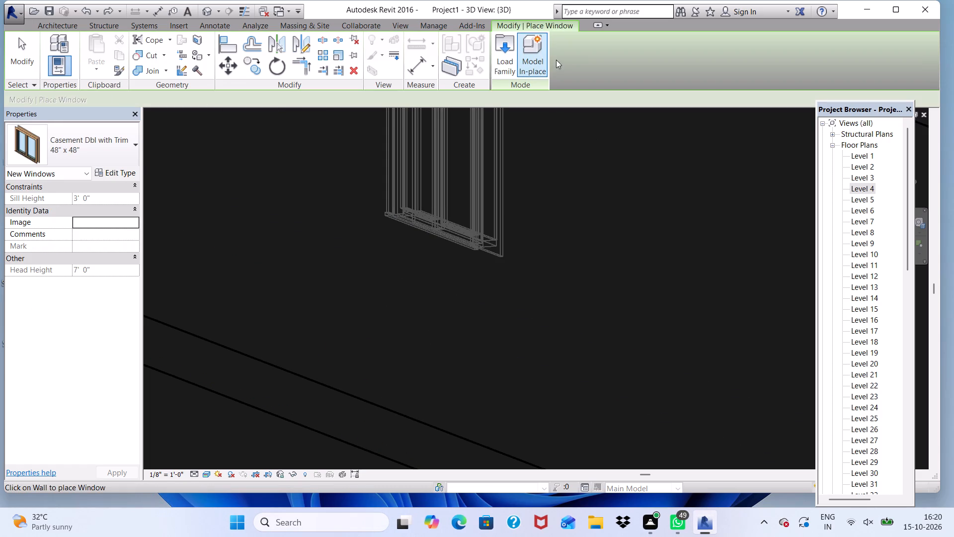
pyautogui.click(501, 56)
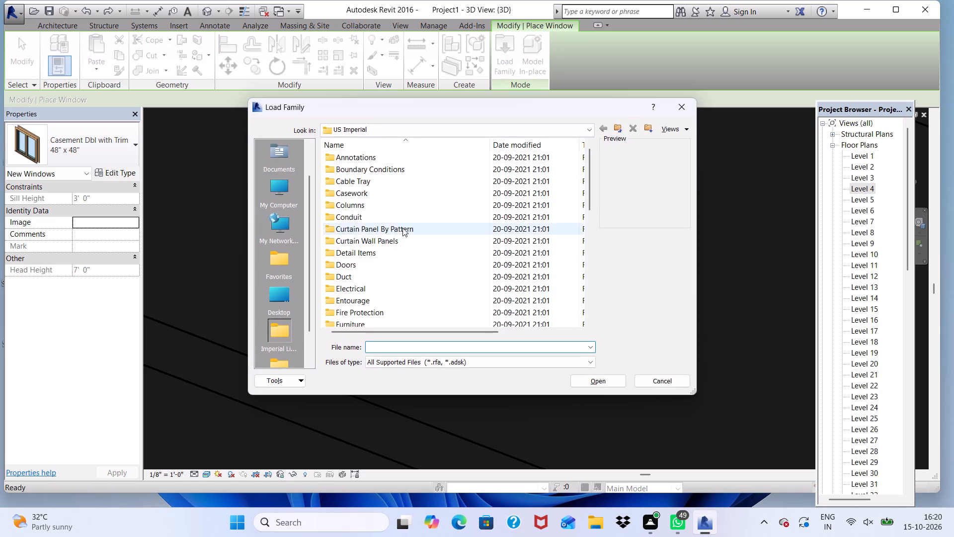
pyautogui.scroll(-8, 402, 228)
pyautogui.click(364, 313)
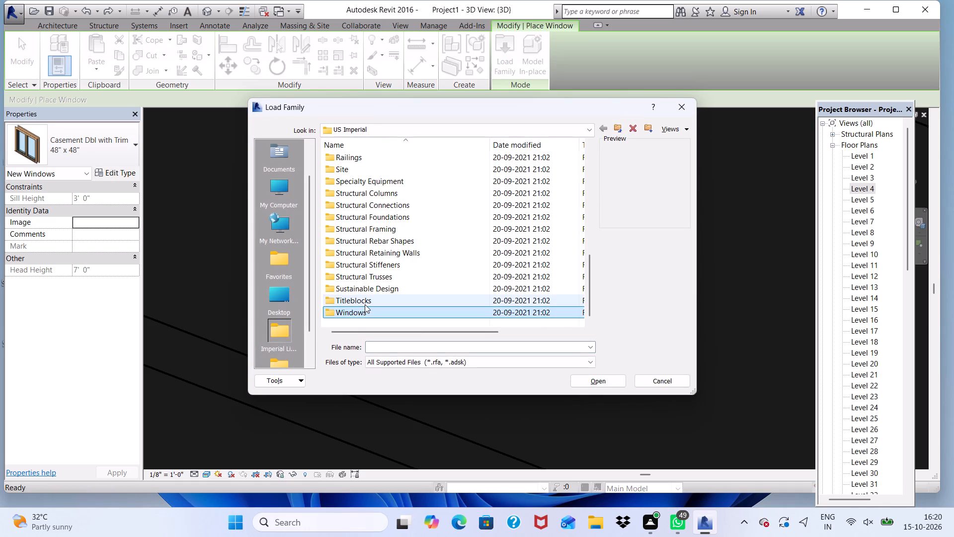
pyautogui.click(365, 304)
pyautogui.click(398, 311)
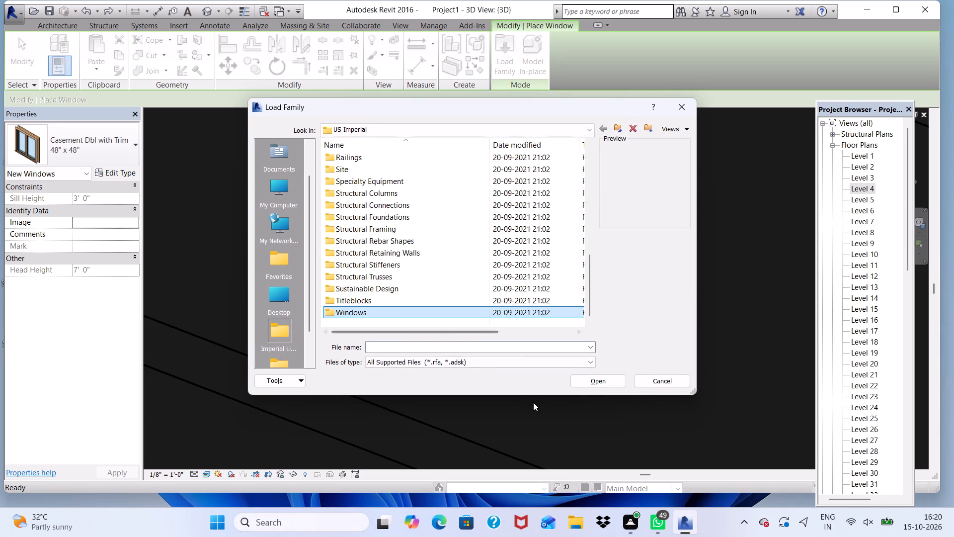
pyautogui.click(613, 383)
pyautogui.scroll(-3, 432, 269)
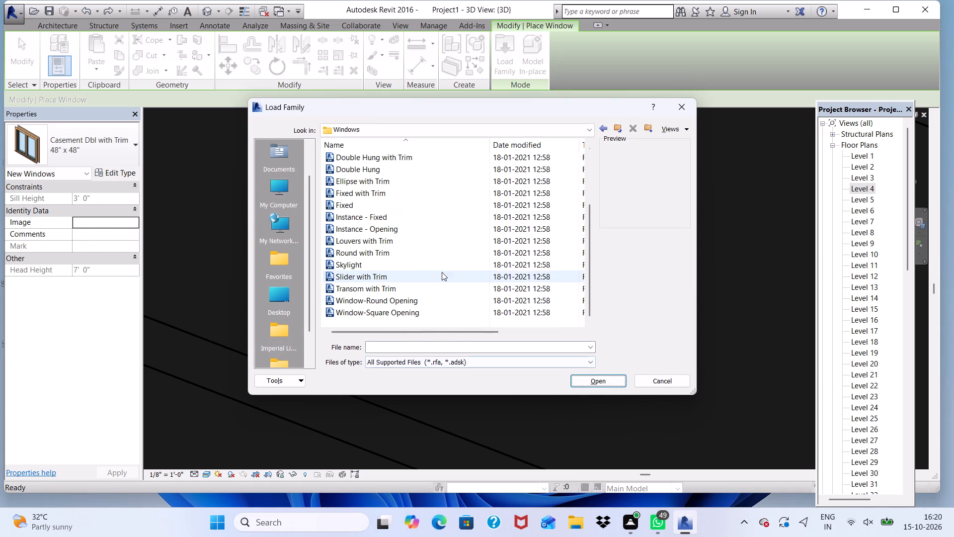
pyautogui.scroll(-3, 442, 272)
pyautogui.scroll(4, 381, 283)
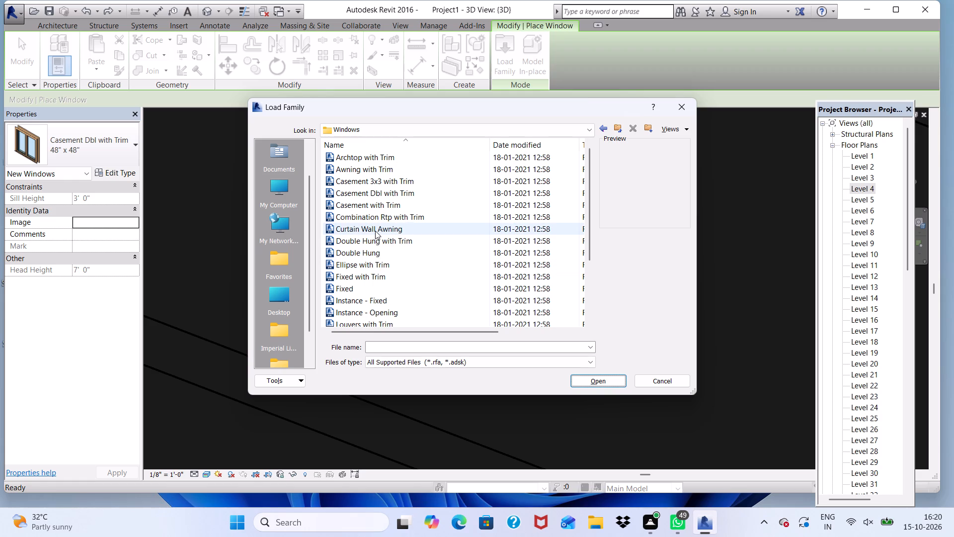
pyautogui.click(375, 231)
pyautogui.click(369, 247)
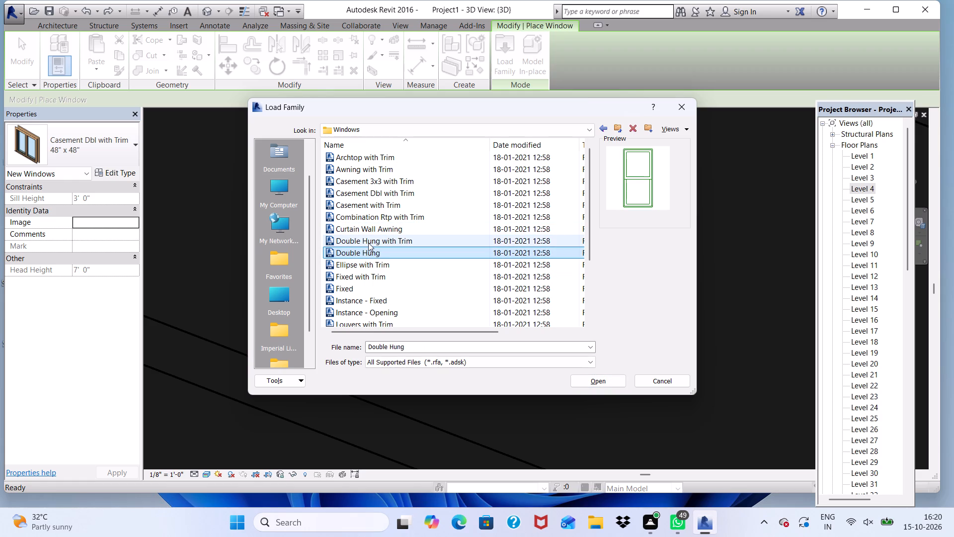
pyautogui.click(368, 243)
pyautogui.click(367, 254)
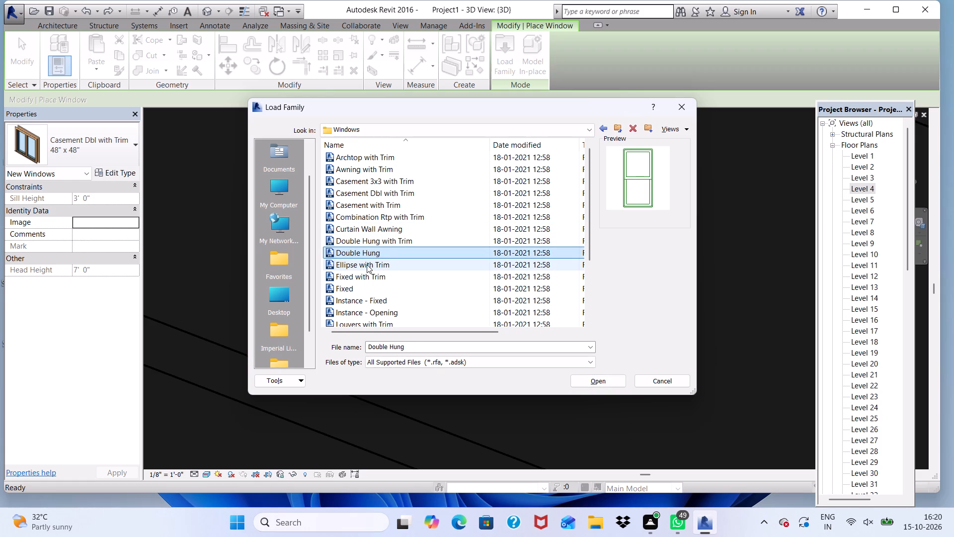
pyautogui.click(367, 265)
pyautogui.click(369, 273)
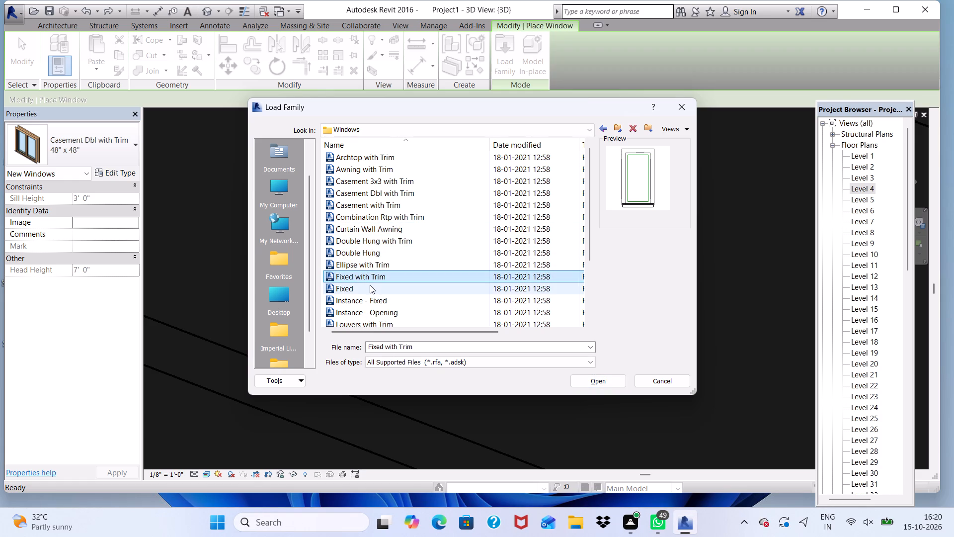
pyautogui.click(370, 285)
pyautogui.click(371, 298)
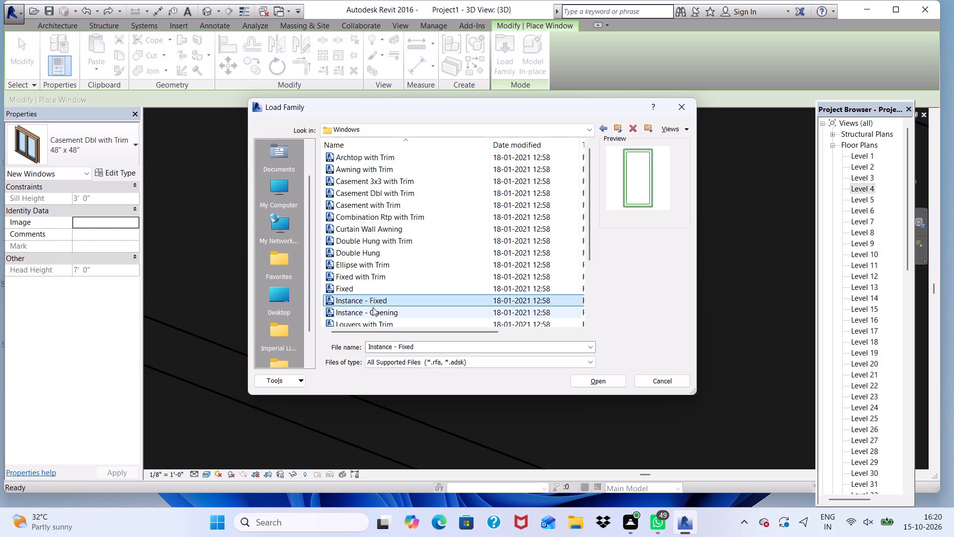
pyautogui.scroll(1, 342, 311)
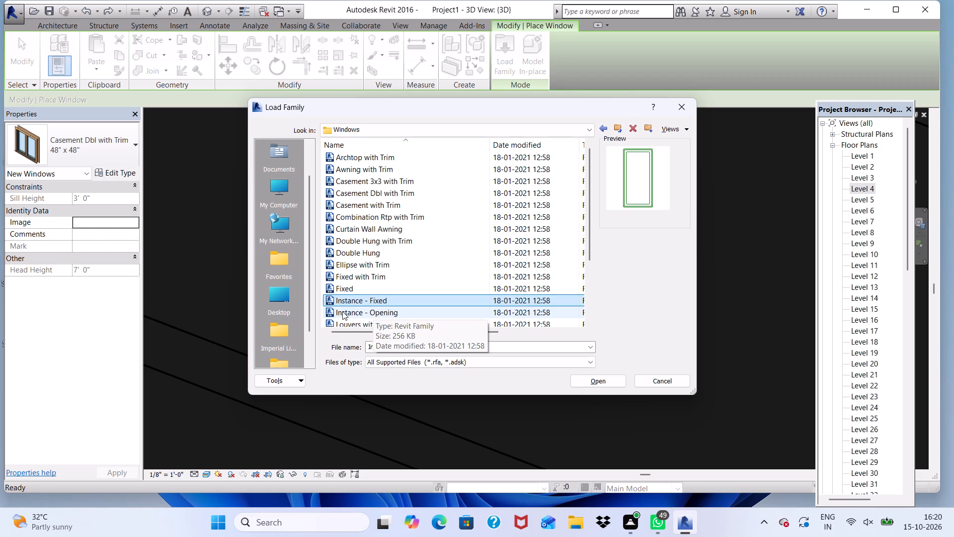
pyautogui.scroll(1, 342, 311)
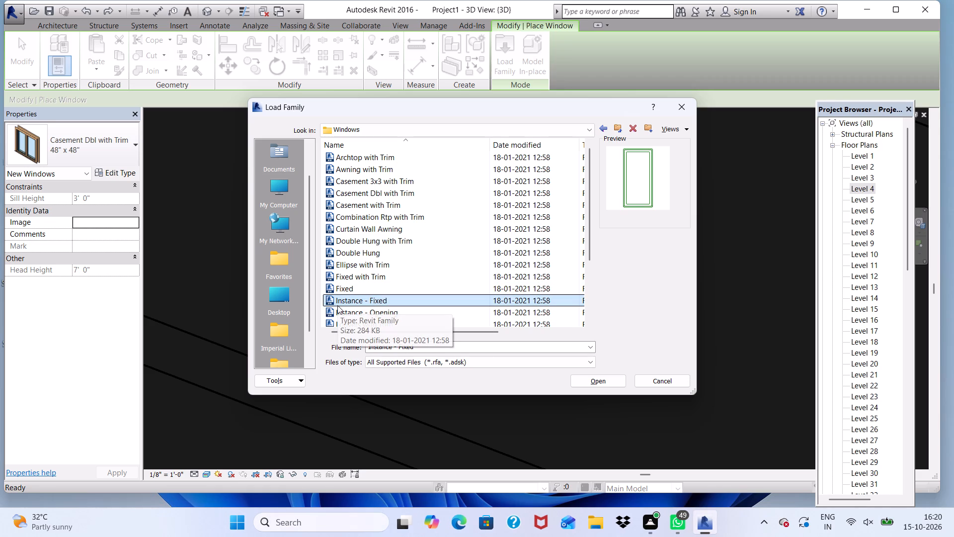
pyautogui.click(337, 305)
pyautogui.doubleClick(339, 312)
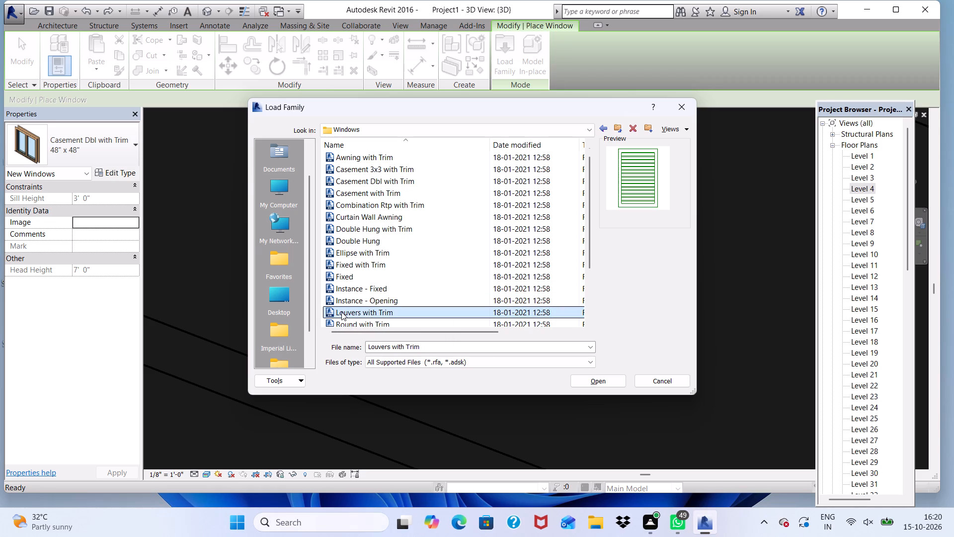
pyautogui.click(371, 211)
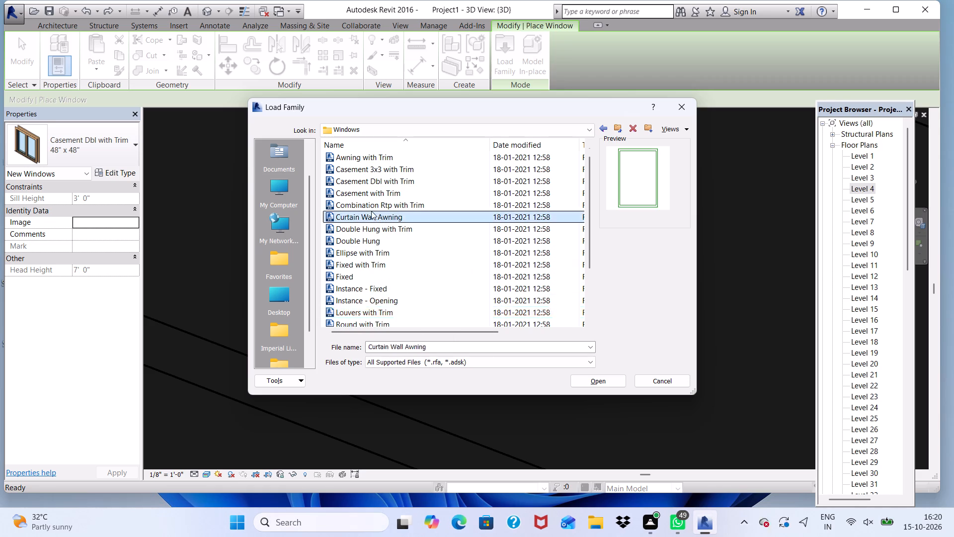
pyautogui.click(371, 207)
pyautogui.click(363, 194)
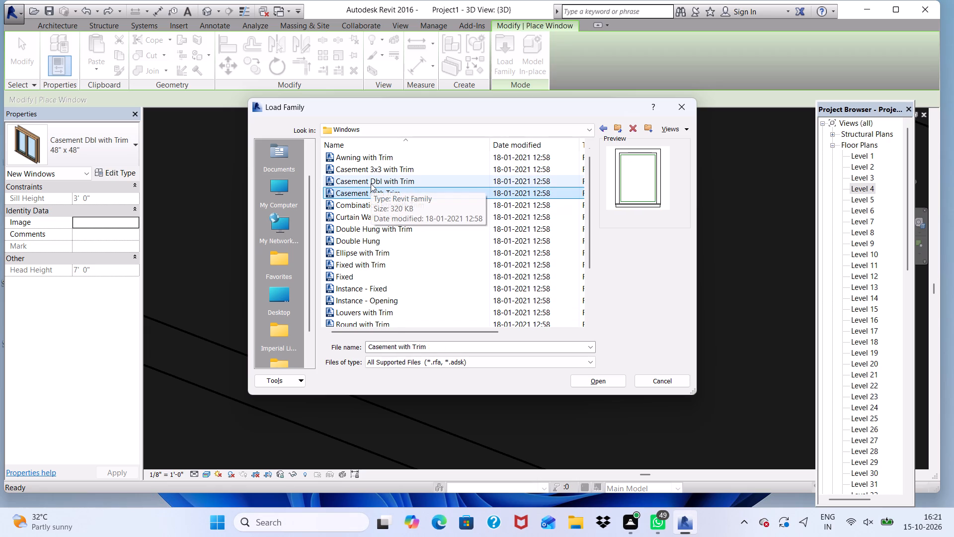
pyautogui.click(371, 183)
pyautogui.click(371, 171)
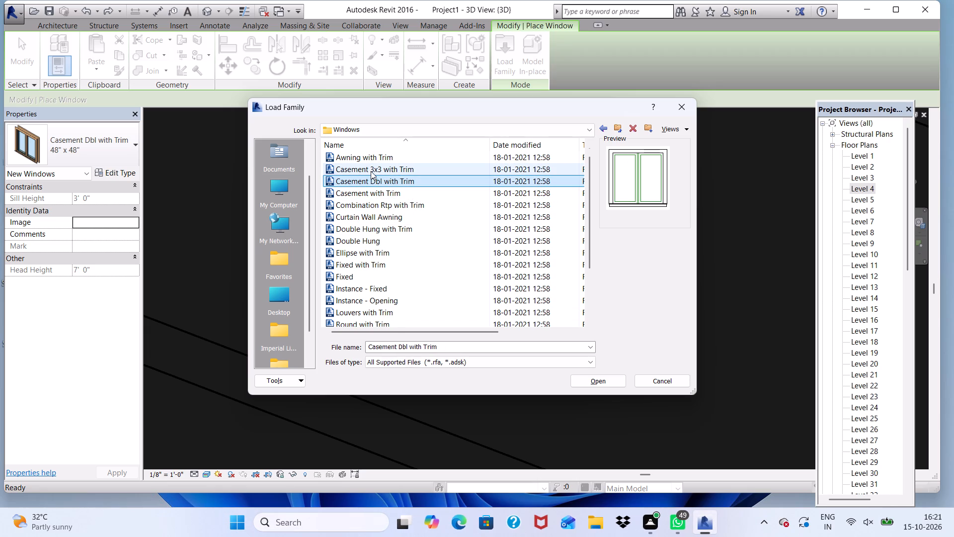
pyautogui.click(371, 156)
pyautogui.scroll(5, 371, 156)
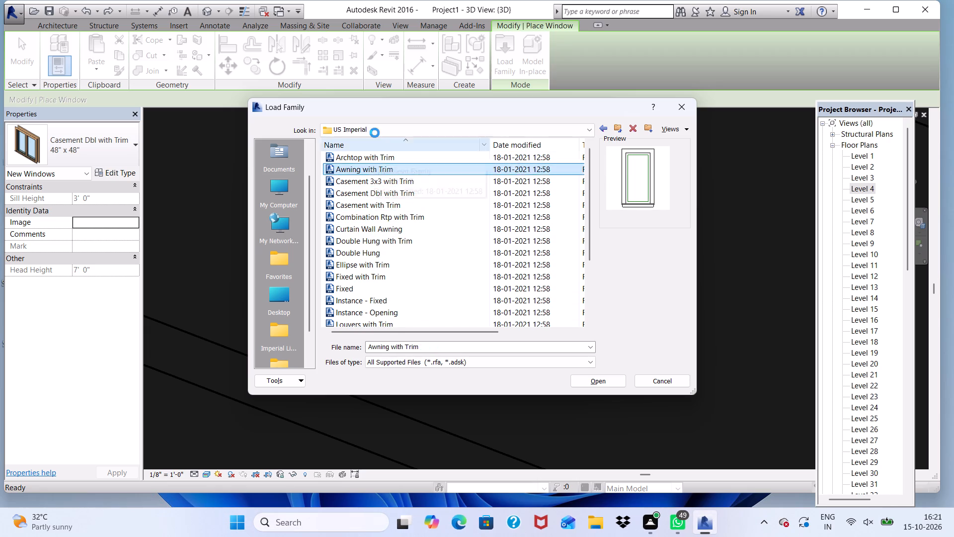
pyautogui.scroll(2, 375, 133)
pyautogui.scroll(3, 375, 184)
pyautogui.scroll(-9, 375, 185)
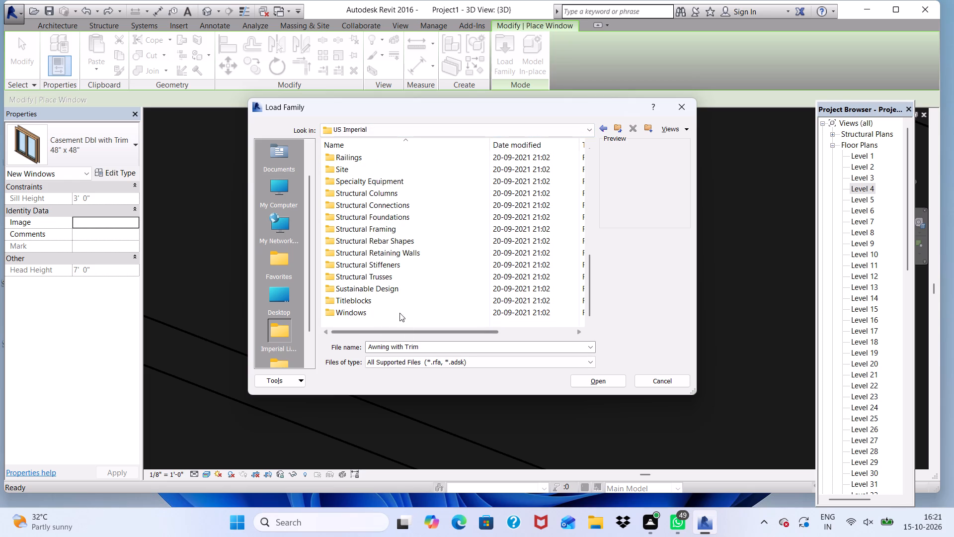
# Load the Casement Dbl with Trim family from the US Imperial Windows folder for window placement.
pyautogui.click(398, 307)
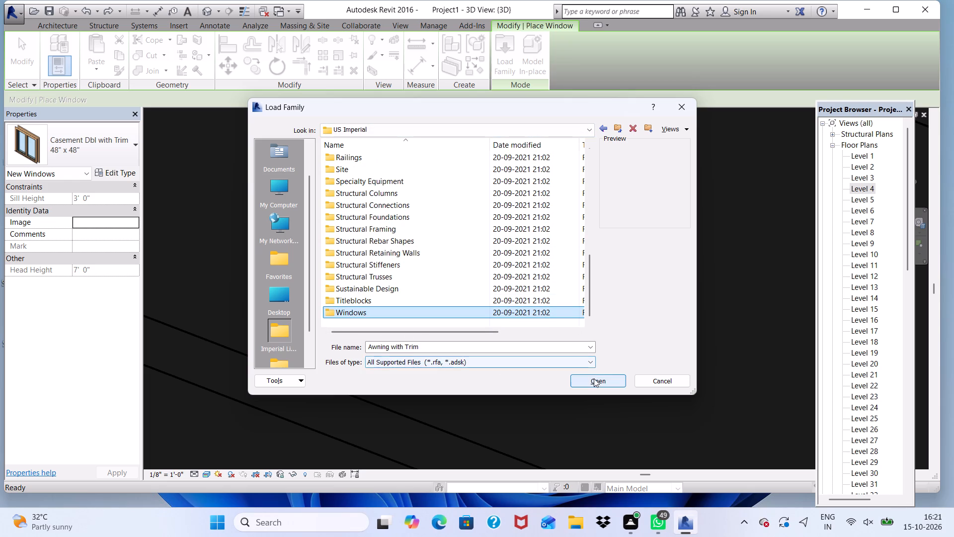
pyautogui.click(594, 378)
pyautogui.scroll(3, 413, 147)
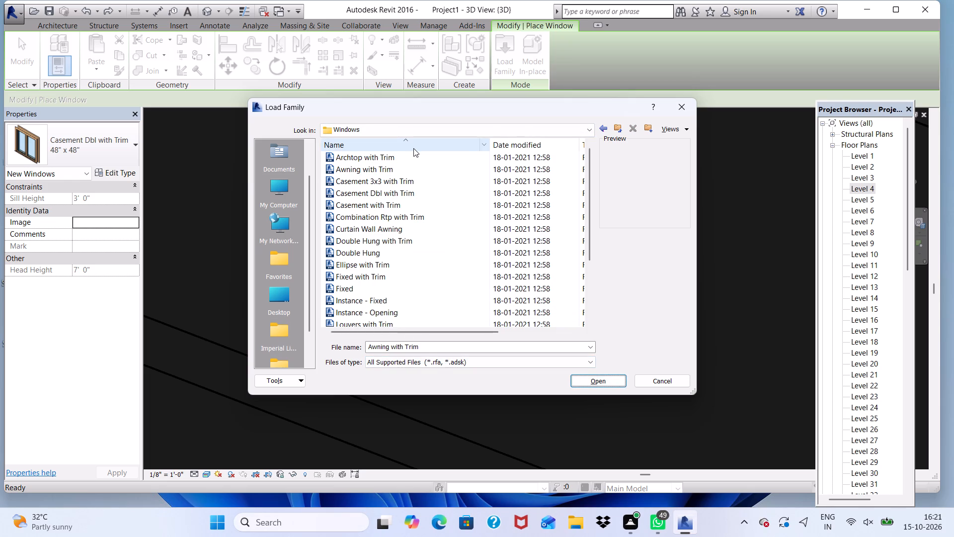
pyautogui.moveTo(413, 159); pyautogui.dragTo(415, 164)
pyautogui.click(414, 172)
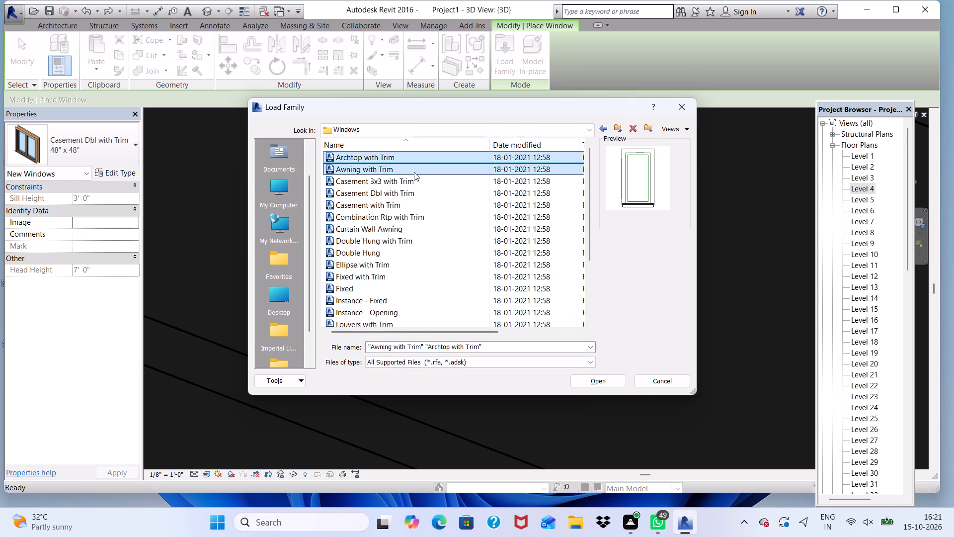
pyautogui.click(412, 178)
pyautogui.click(409, 188)
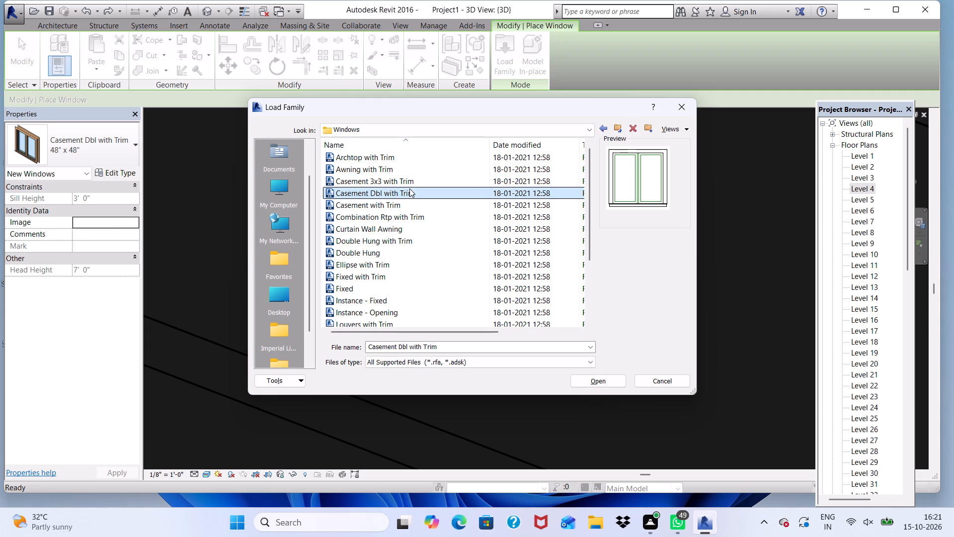
pyautogui.click(595, 385)
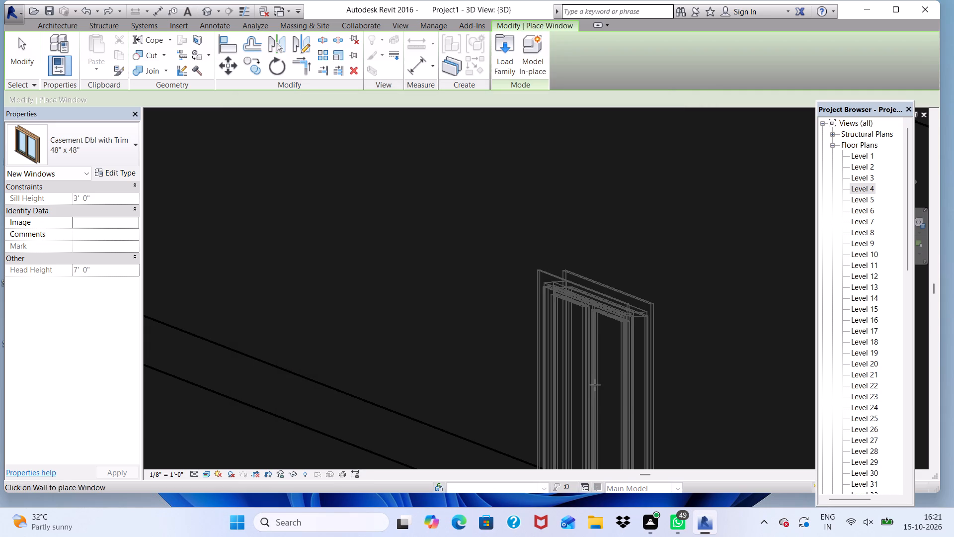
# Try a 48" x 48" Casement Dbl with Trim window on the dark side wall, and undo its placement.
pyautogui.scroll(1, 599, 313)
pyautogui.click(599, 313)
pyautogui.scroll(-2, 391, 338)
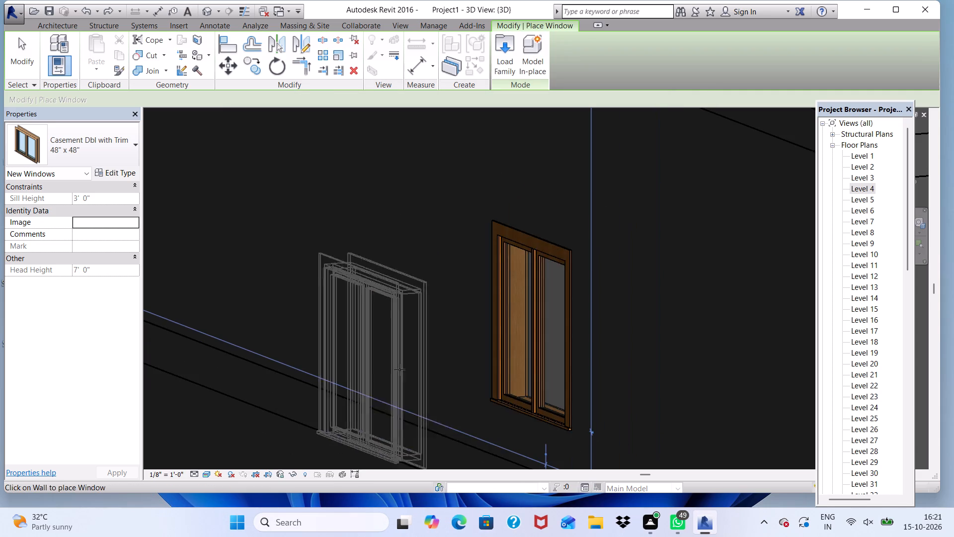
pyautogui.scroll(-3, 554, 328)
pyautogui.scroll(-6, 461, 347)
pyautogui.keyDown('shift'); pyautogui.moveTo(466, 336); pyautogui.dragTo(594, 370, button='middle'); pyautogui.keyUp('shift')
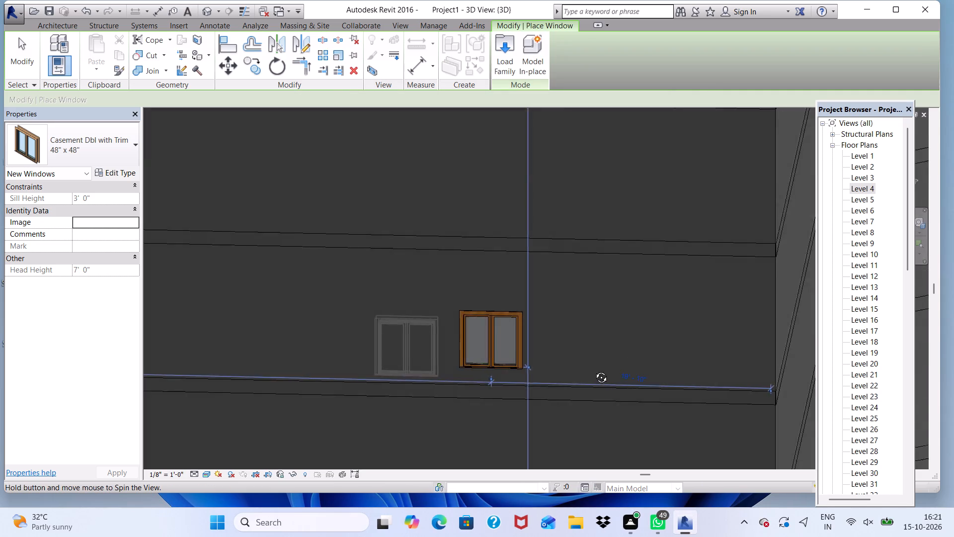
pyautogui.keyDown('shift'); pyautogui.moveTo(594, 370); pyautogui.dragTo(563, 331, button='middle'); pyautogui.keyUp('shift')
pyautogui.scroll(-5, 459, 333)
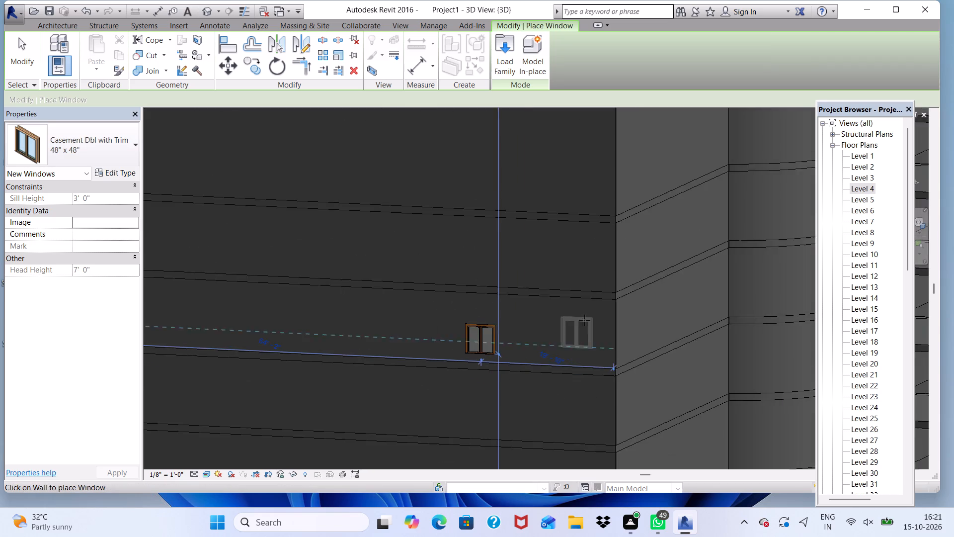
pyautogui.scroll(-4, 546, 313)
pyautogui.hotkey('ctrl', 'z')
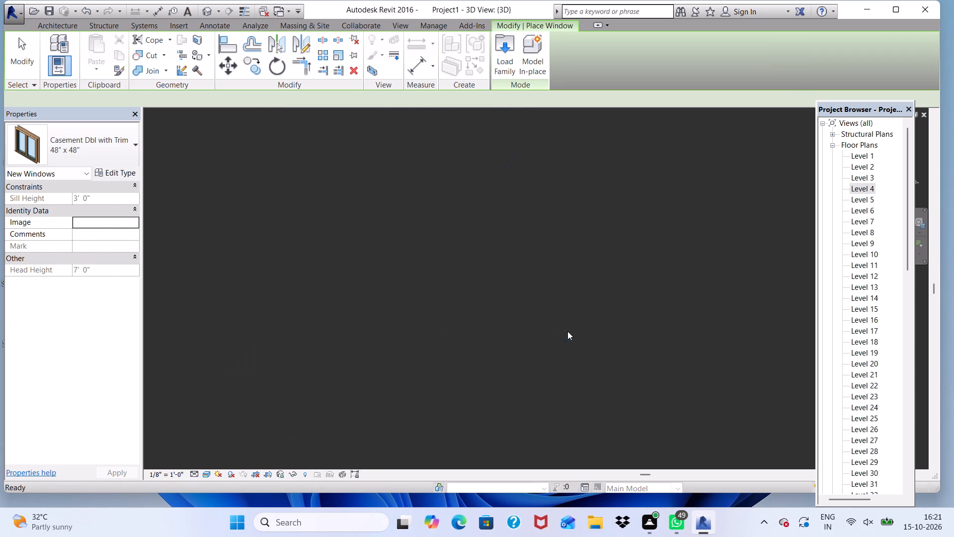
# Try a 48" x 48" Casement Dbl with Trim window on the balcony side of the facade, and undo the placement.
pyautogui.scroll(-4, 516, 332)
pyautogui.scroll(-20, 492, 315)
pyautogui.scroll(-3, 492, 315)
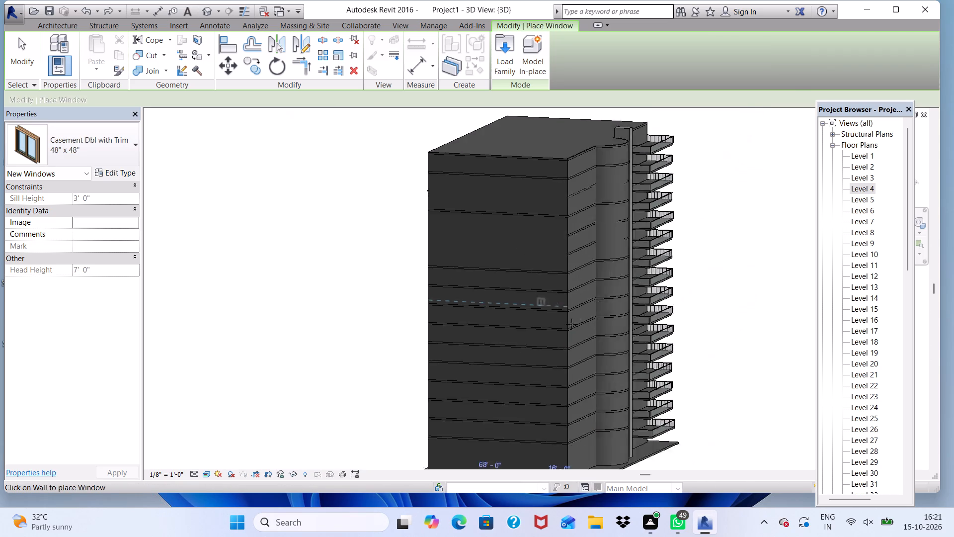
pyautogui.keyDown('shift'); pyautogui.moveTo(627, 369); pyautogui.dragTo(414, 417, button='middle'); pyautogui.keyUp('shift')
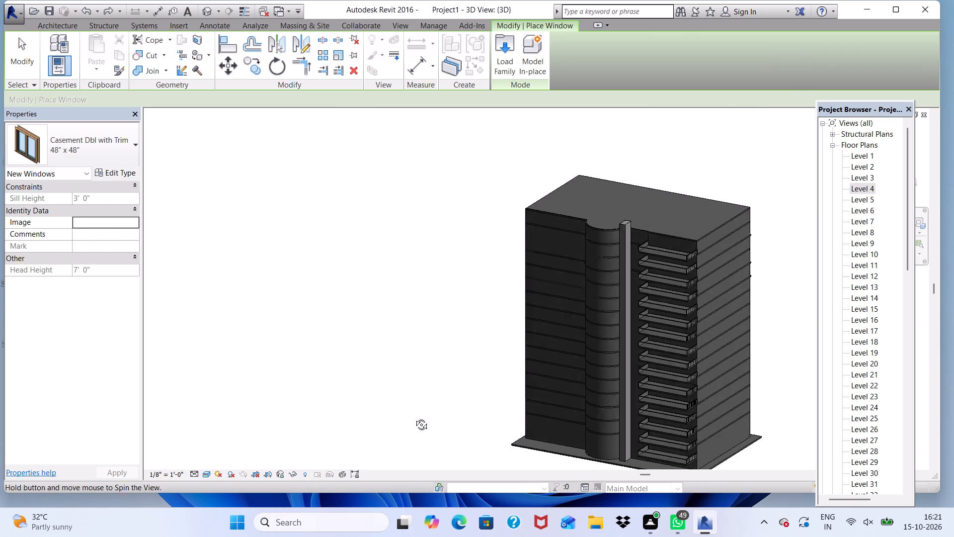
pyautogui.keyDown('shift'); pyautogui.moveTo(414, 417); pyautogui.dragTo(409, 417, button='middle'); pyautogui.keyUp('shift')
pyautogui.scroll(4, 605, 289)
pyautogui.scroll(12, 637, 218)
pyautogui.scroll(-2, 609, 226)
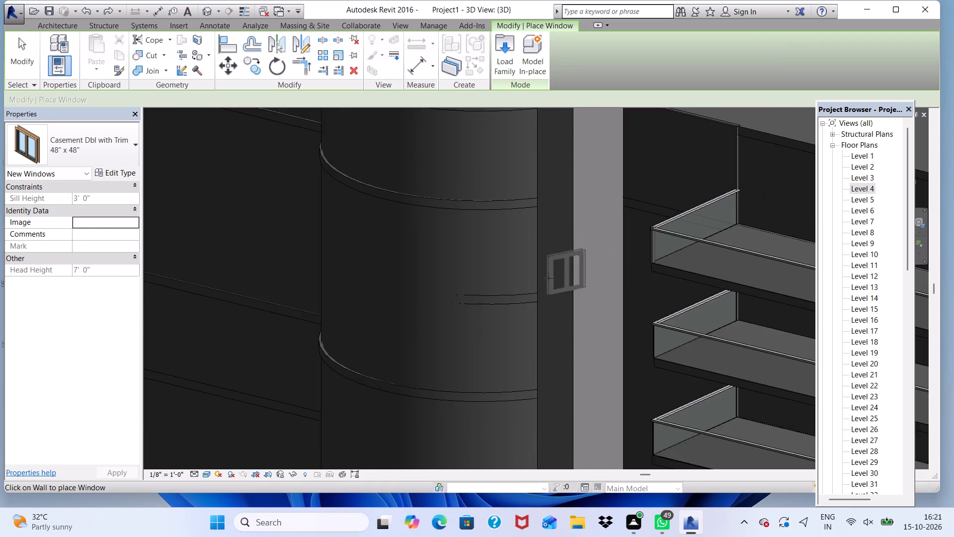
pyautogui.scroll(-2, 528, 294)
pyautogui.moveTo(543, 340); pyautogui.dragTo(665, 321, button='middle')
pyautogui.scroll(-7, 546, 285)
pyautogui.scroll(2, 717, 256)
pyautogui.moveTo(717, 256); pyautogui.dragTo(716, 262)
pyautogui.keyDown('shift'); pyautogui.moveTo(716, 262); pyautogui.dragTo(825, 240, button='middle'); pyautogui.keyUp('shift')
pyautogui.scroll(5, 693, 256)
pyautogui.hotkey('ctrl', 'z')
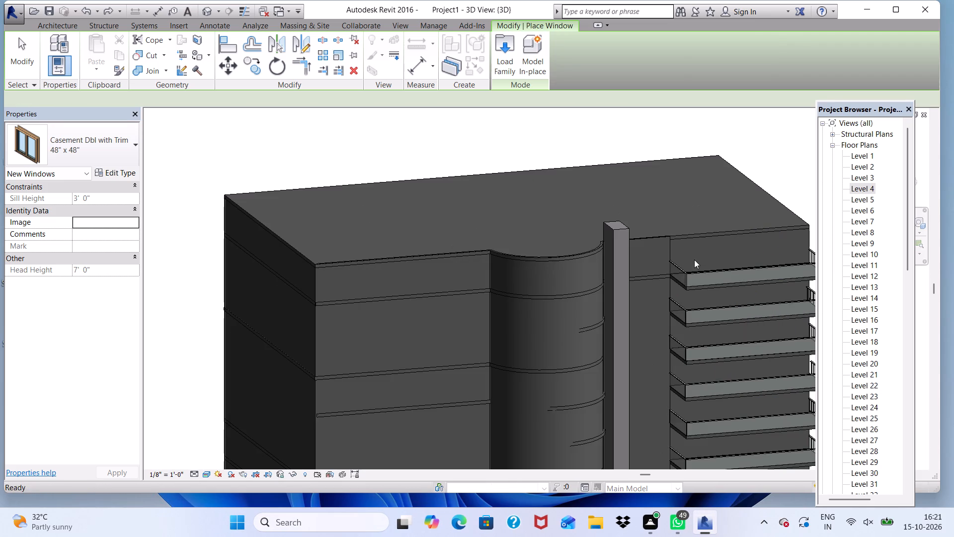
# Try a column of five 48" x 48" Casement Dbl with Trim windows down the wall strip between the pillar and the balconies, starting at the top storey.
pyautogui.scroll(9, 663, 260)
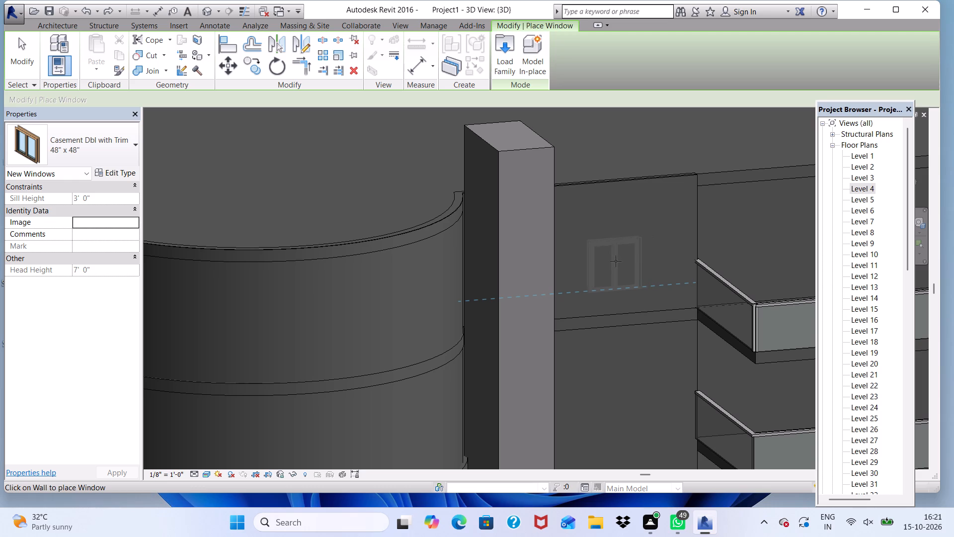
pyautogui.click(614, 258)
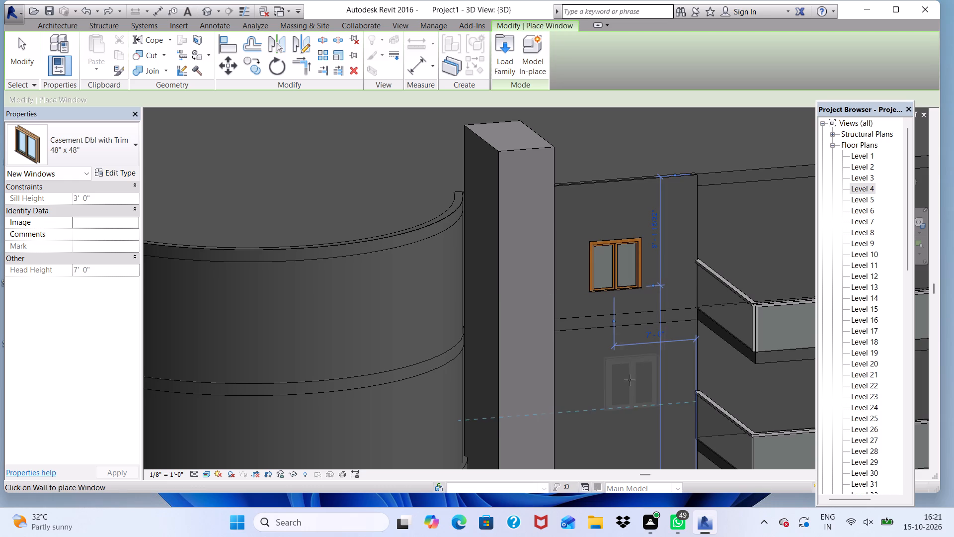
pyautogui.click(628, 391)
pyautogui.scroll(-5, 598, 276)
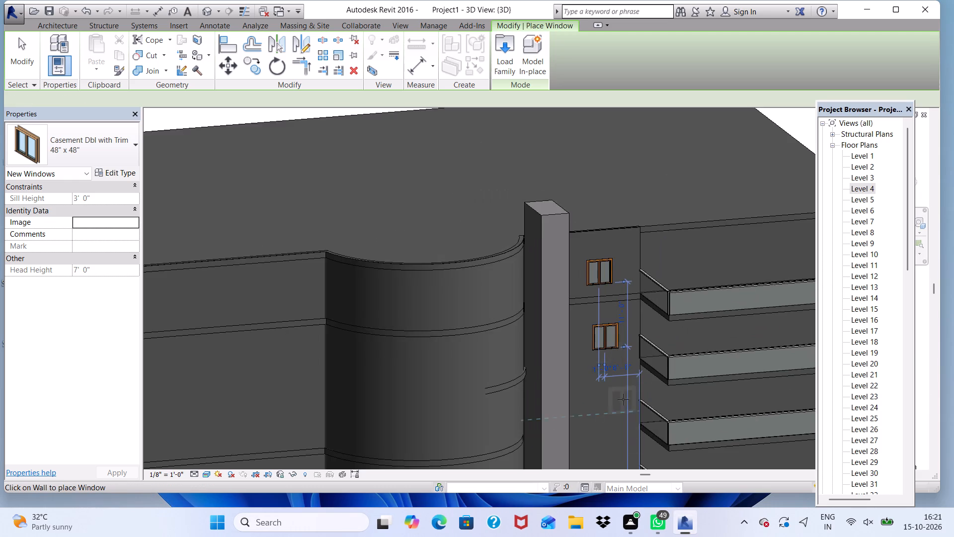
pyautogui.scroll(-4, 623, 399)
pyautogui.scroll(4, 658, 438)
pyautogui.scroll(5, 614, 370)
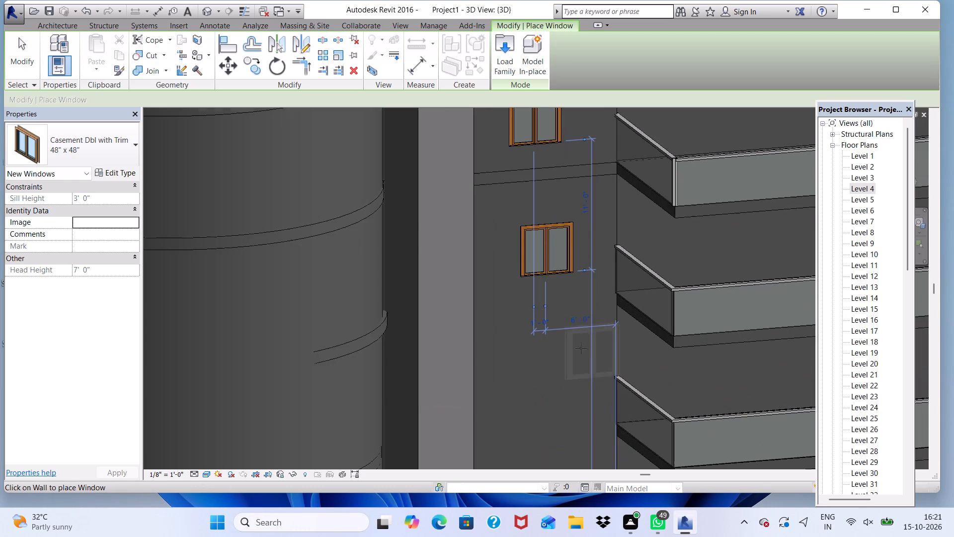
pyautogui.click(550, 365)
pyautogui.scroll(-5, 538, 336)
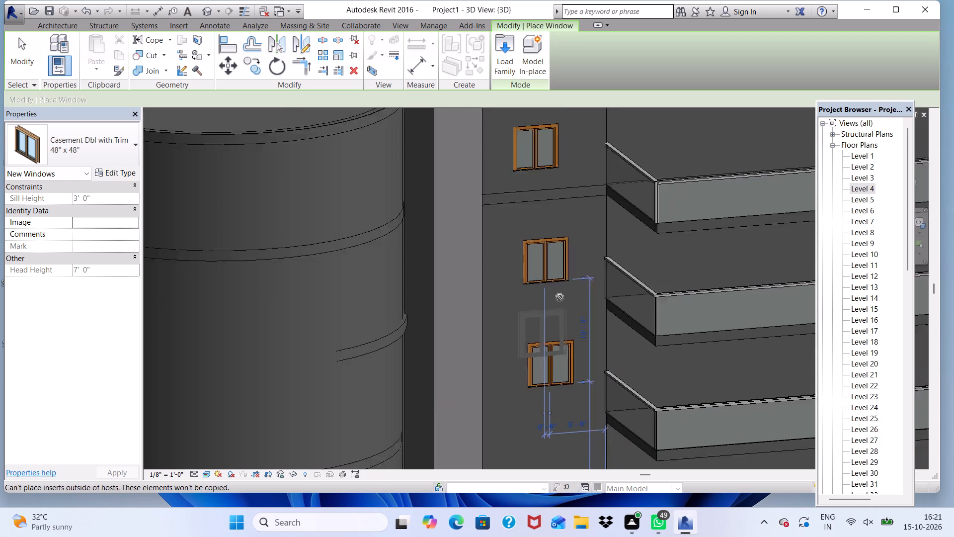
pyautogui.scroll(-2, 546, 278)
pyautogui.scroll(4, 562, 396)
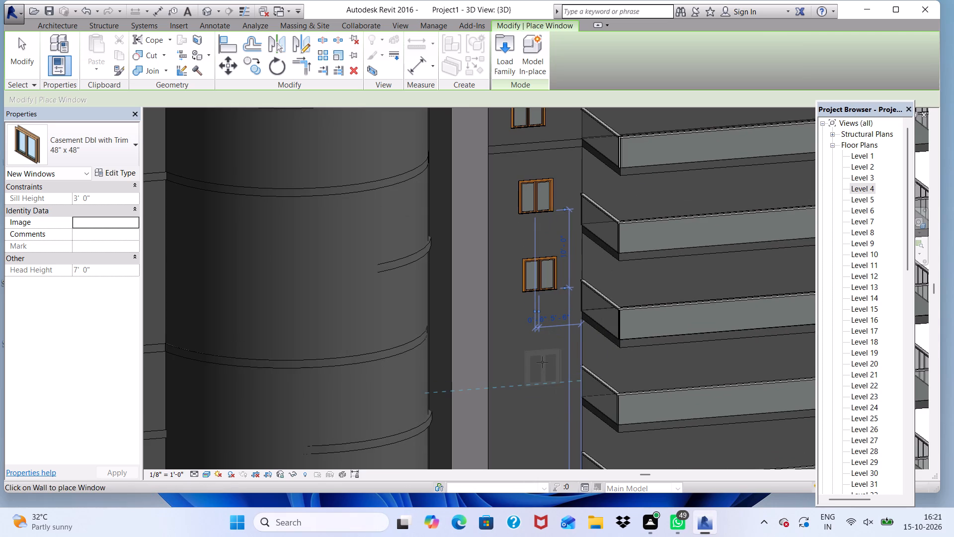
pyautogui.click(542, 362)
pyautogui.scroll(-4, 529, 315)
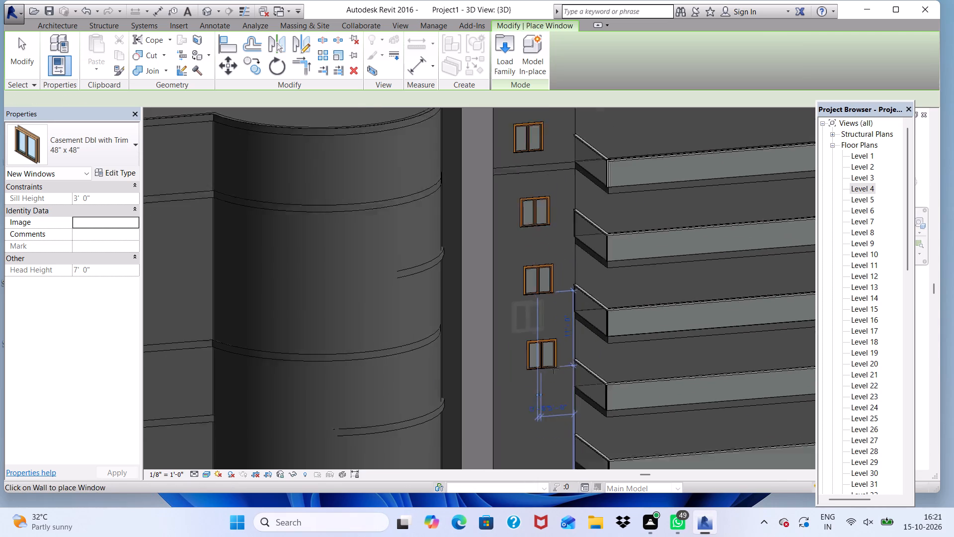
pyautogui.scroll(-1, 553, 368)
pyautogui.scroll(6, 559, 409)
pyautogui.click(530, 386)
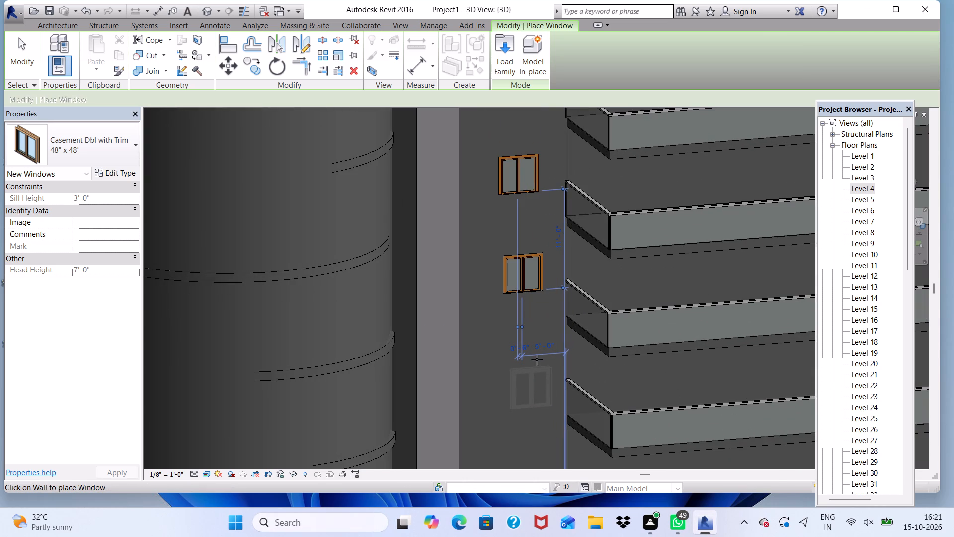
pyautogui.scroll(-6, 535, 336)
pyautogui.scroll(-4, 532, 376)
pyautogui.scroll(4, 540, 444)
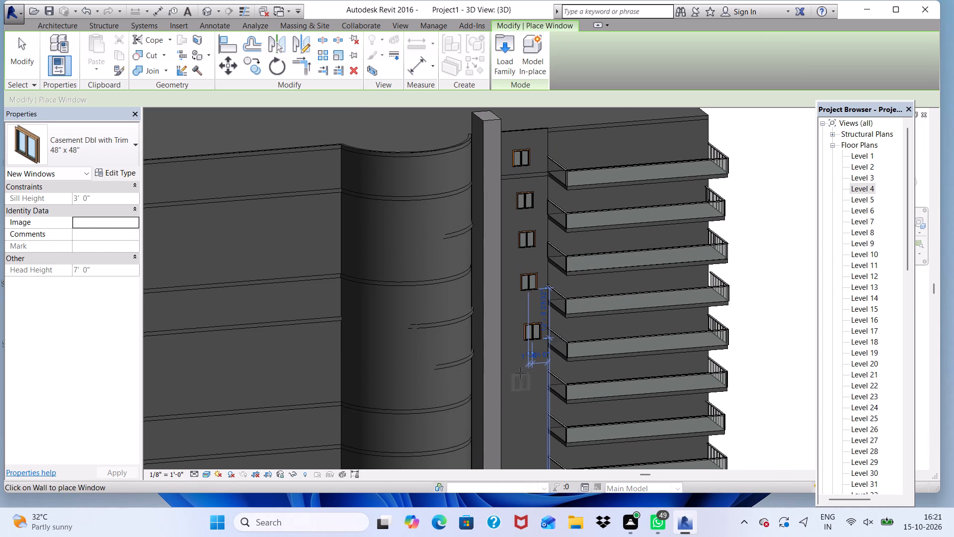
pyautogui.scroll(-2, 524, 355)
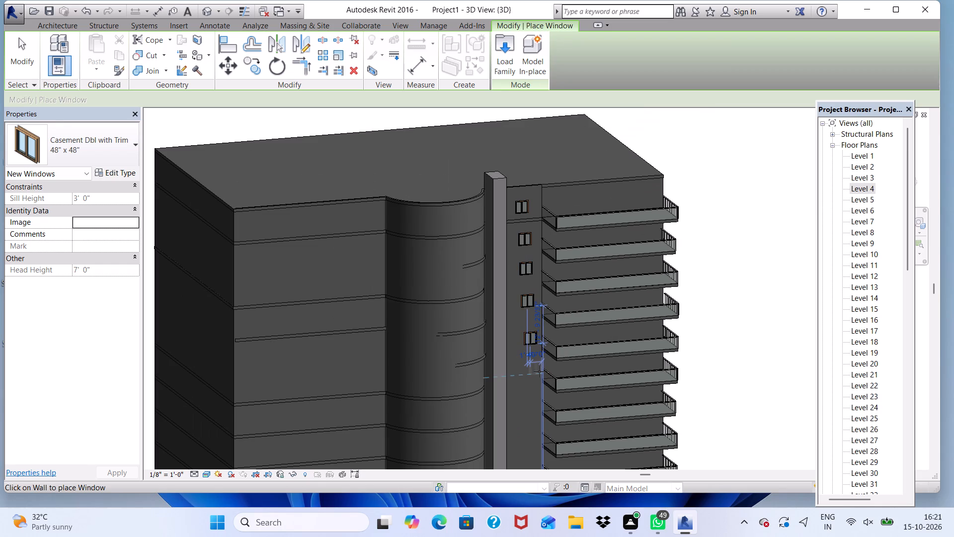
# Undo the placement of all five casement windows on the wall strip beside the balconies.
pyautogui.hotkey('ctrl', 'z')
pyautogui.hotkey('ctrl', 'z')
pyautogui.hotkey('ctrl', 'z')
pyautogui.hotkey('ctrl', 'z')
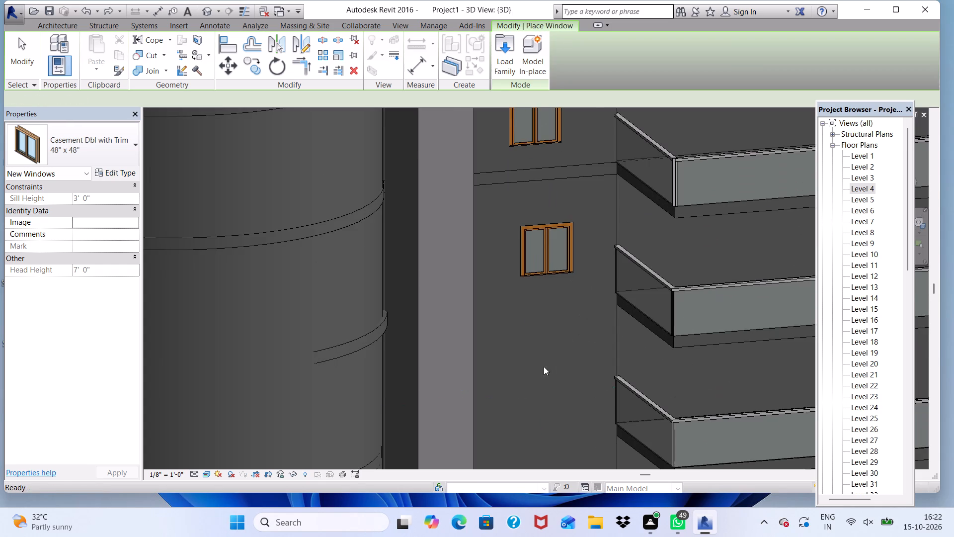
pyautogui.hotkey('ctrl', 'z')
# Place 48" x 48" Casement Dbl with Trim windows on the top two storeys of the wall strip between the pillar and the balconies.
pyautogui.scroll(-10, 575, 286)
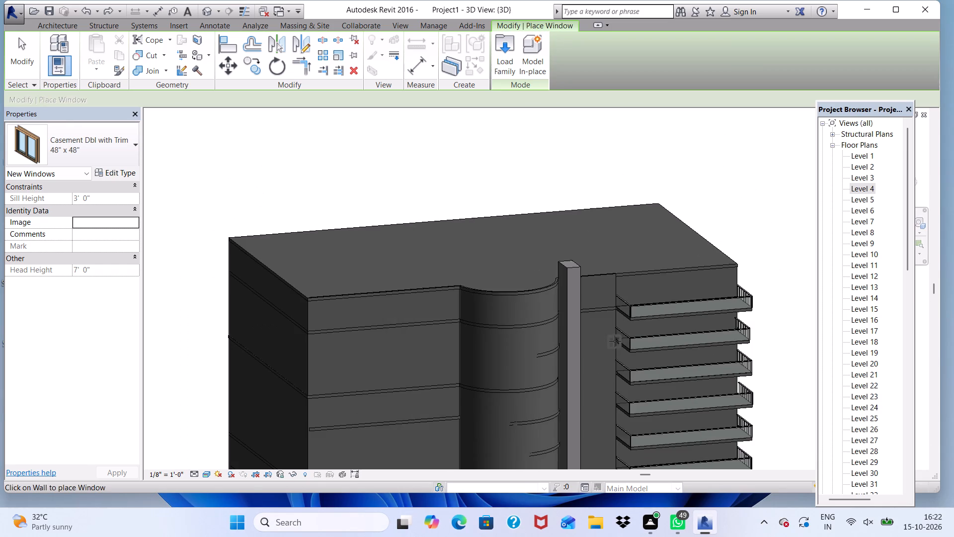
pyautogui.scroll(-5, 615, 341)
pyautogui.moveTo(602, 325); pyautogui.dragTo(460, 284, button='middle')
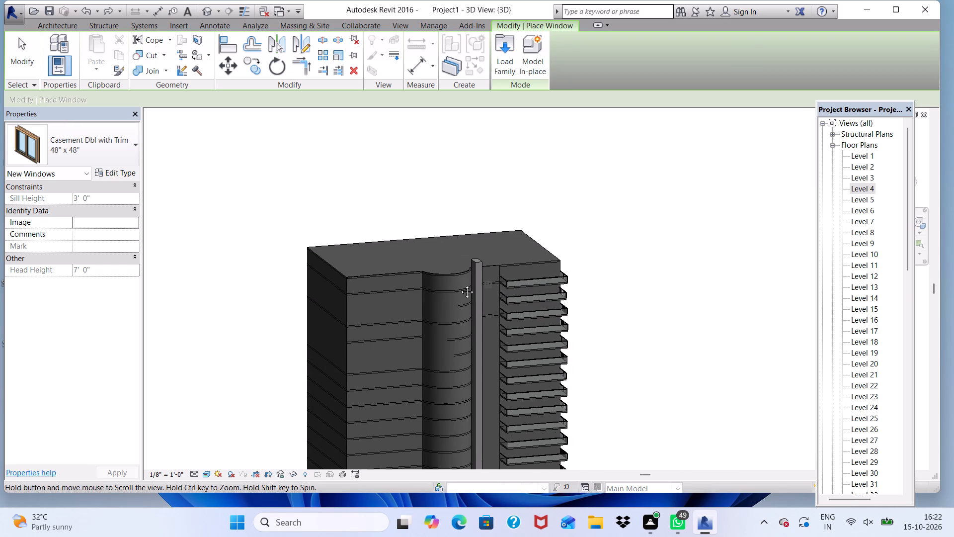
pyautogui.moveTo(460, 284); pyautogui.dragTo(442, 284, button='middle')
pyautogui.keyDown('shift'); pyautogui.moveTo(431, 429); pyautogui.dragTo(385, 404, button='middle'); pyautogui.keyUp('shift')
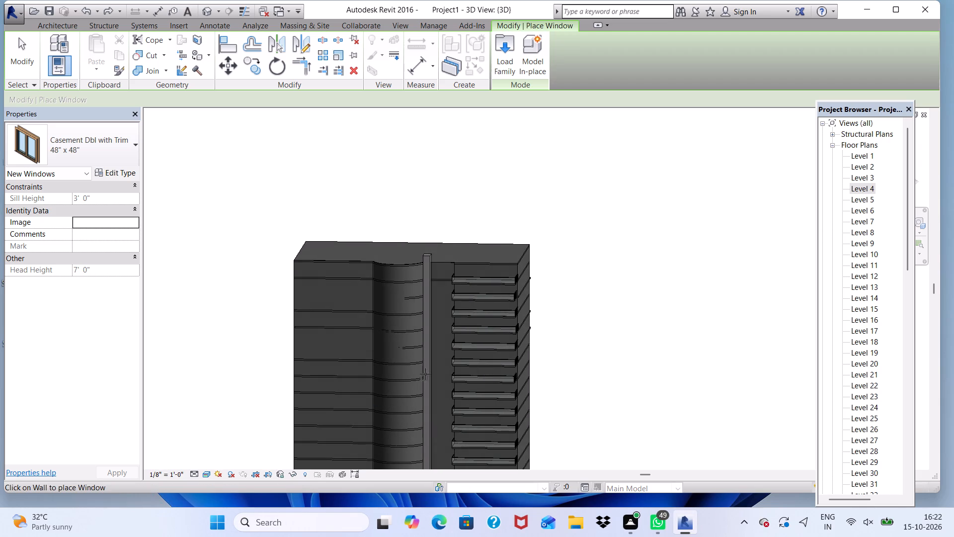
pyautogui.scroll(5, 429, 296)
pyautogui.scroll(4, 445, 255)
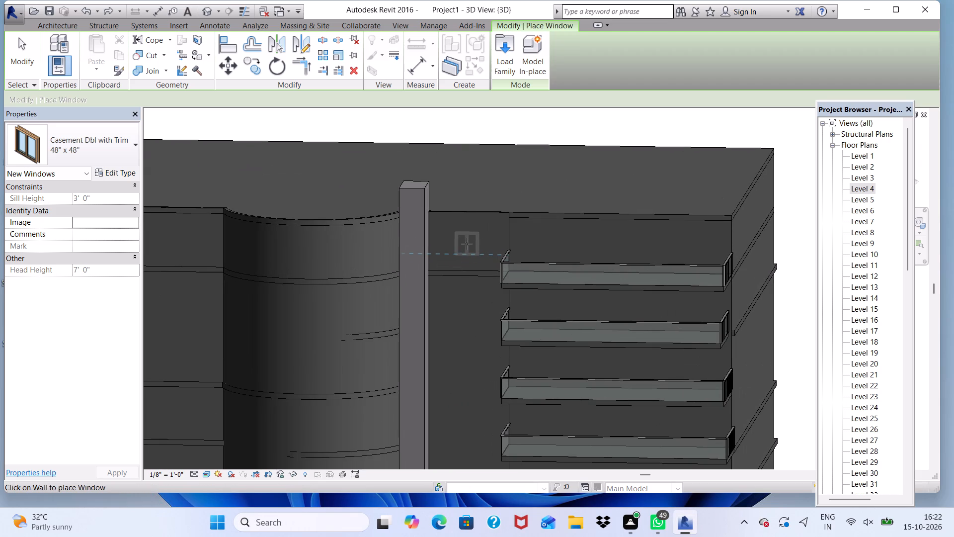
pyautogui.click(466, 236)
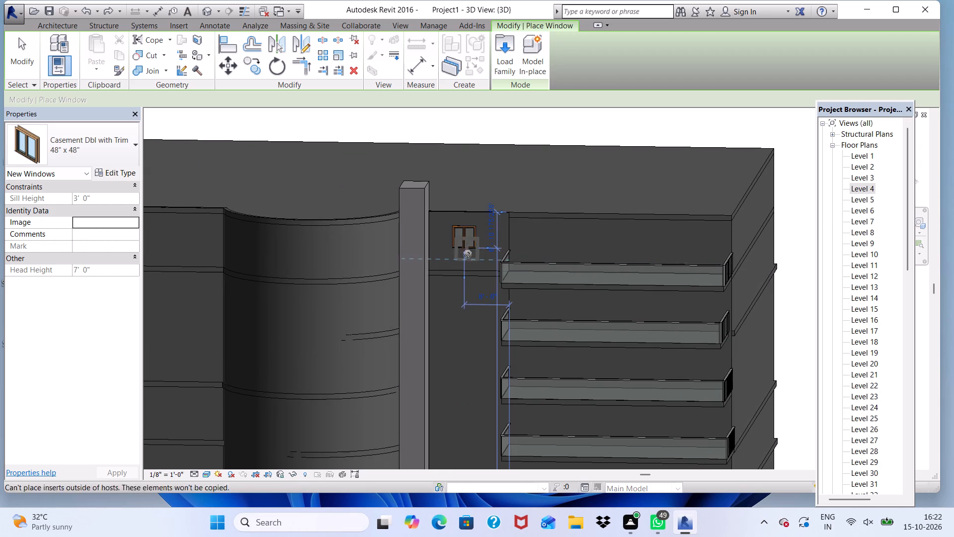
pyautogui.click(463, 304)
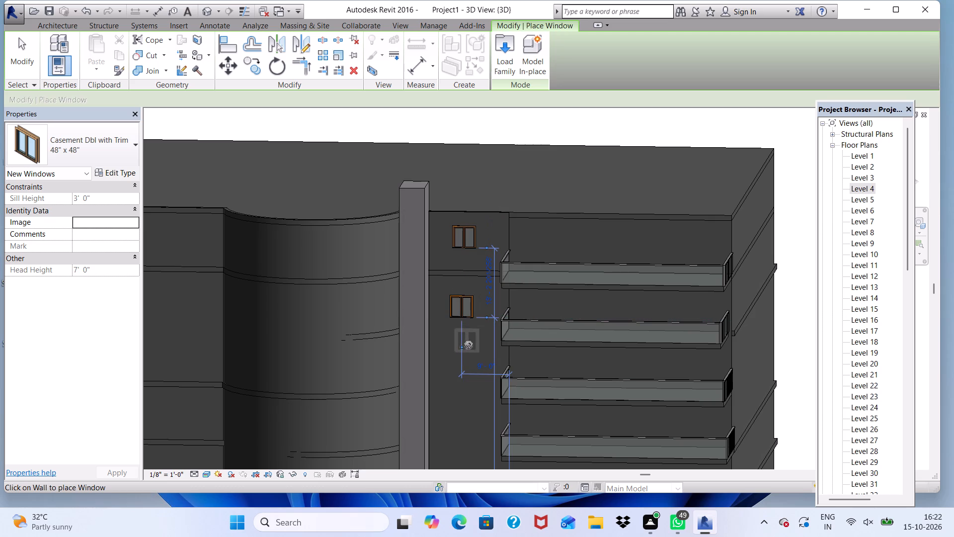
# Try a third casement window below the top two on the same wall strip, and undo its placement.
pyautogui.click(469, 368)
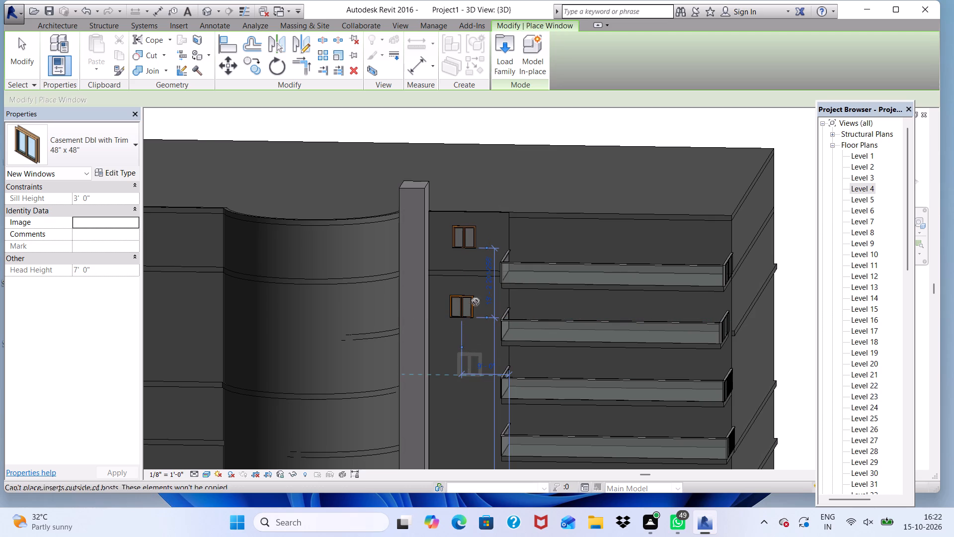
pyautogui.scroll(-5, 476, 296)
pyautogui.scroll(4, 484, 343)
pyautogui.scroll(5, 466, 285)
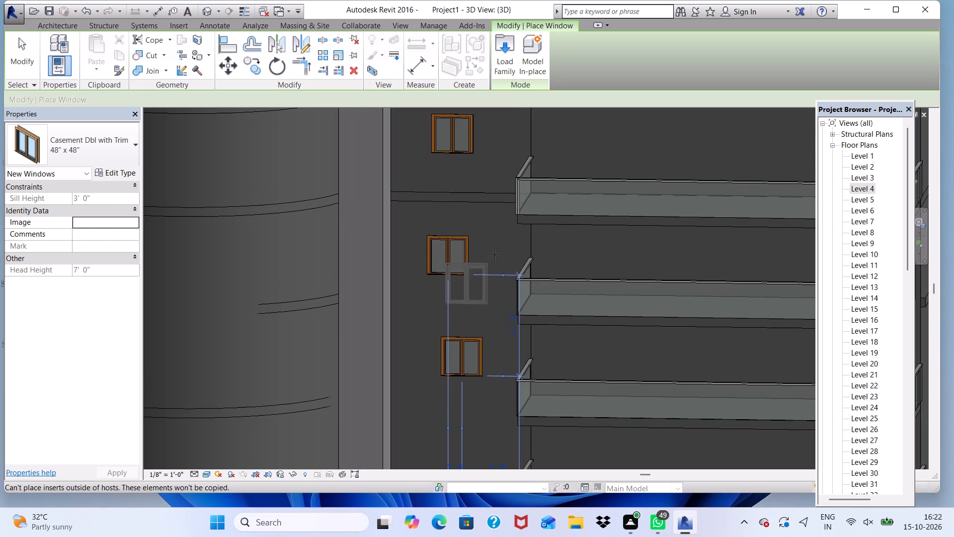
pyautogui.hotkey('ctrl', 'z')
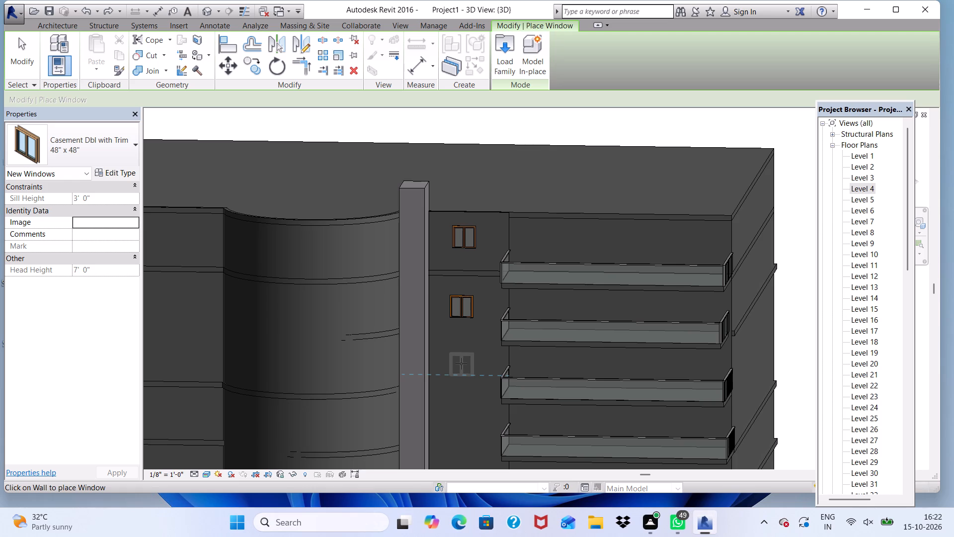
# Place three 48" x 48" casement windows on the next three storeys down, in line with the top two windows.
pyautogui.click(461, 363)
pyautogui.scroll(4, 460, 436)
pyautogui.scroll(3, 449, 382)
pyautogui.scroll(-3, 441, 340)
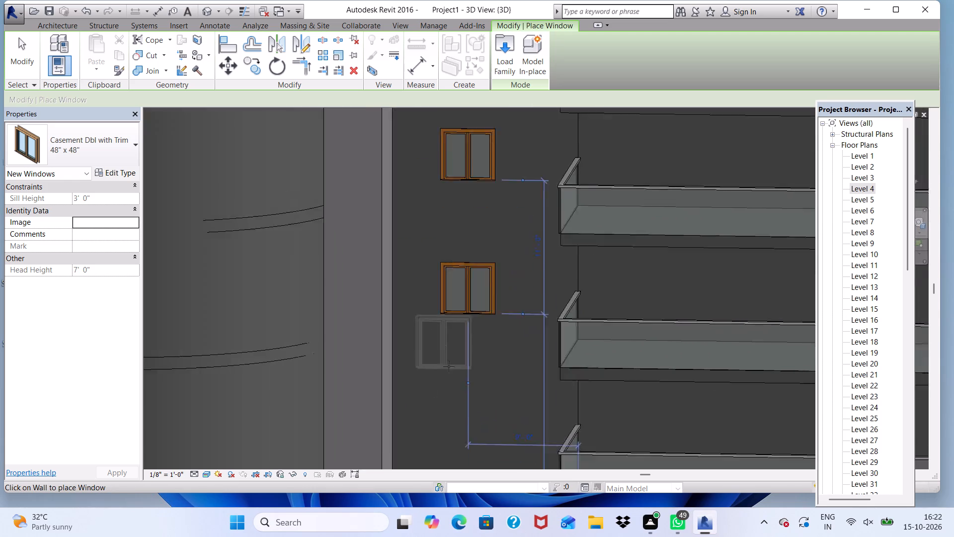
pyautogui.scroll(-2, 449, 366)
pyautogui.scroll(4, 454, 415)
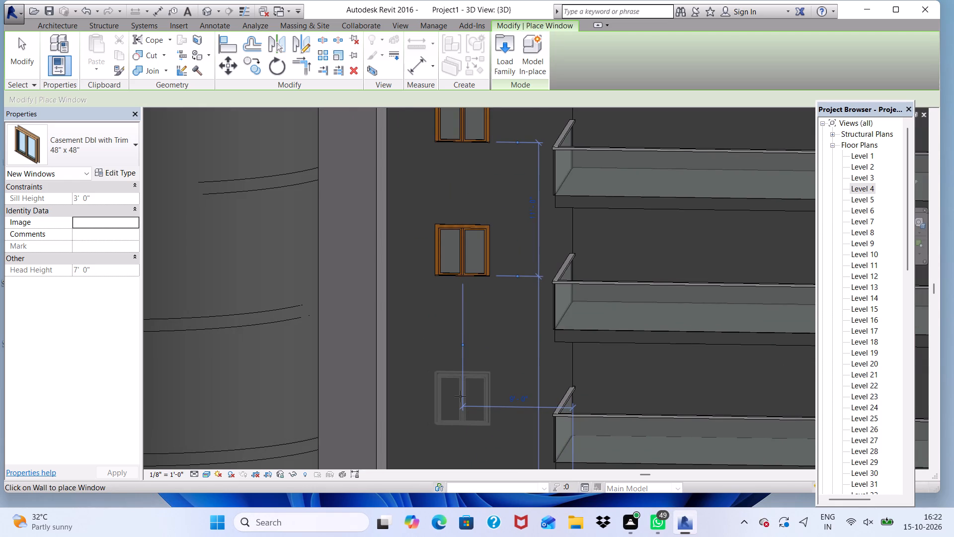
pyautogui.click(462, 403)
pyautogui.scroll(-5, 462, 298)
pyautogui.scroll(-5, 516, 261)
pyautogui.scroll(10, 495, 388)
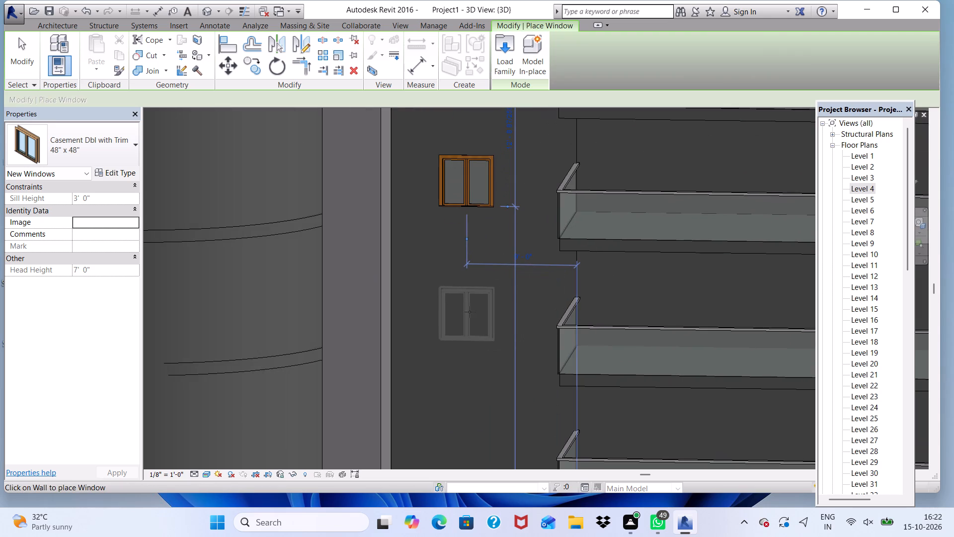
pyautogui.click(470, 316)
# Extend the column beside the balconies with 48" x 48" casement windows on the sixth and seventh storeys from the top.
pyautogui.scroll(-9, 466, 288)
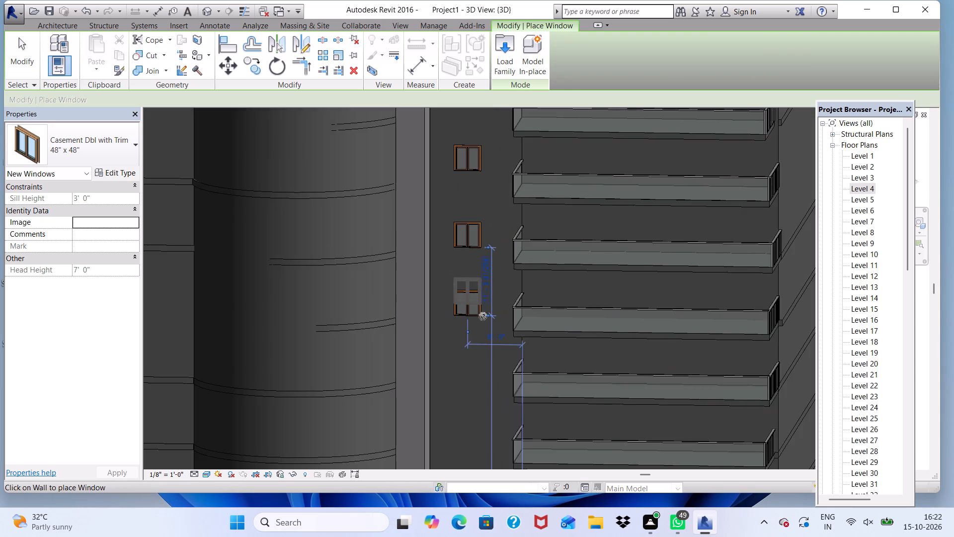
pyautogui.scroll(-1, 483, 316)
pyautogui.scroll(4, 473, 365)
pyautogui.scroll(4, 471, 310)
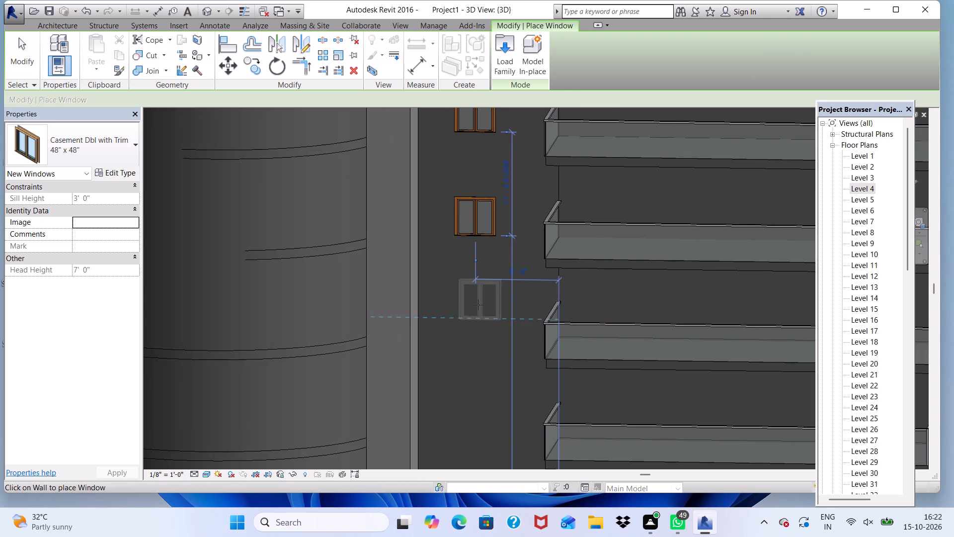
pyautogui.click(478, 308)
pyautogui.scroll(-3, 485, 307)
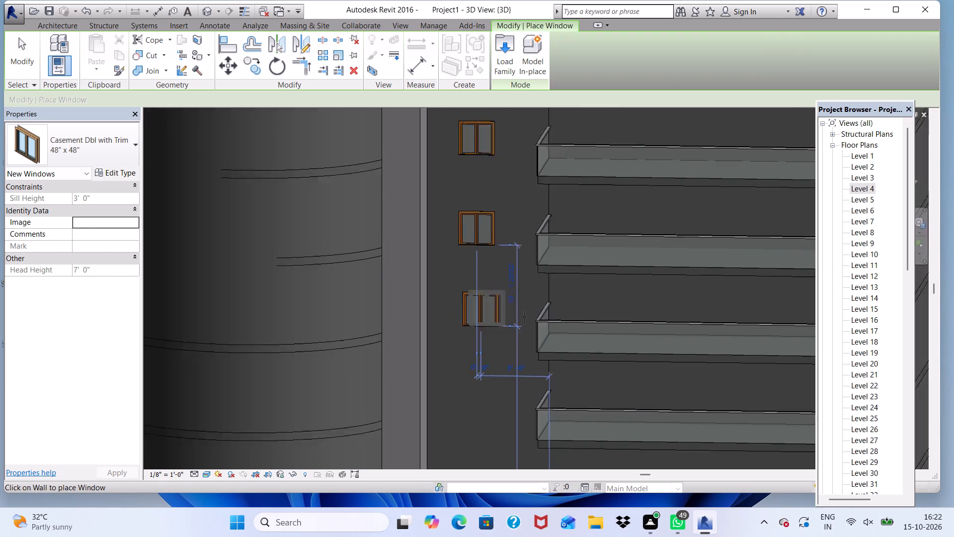
pyautogui.scroll(-3, 524, 317)
pyautogui.scroll(6, 488, 365)
pyautogui.scroll(-1, 500, 339)
pyautogui.scroll(3, 511, 336)
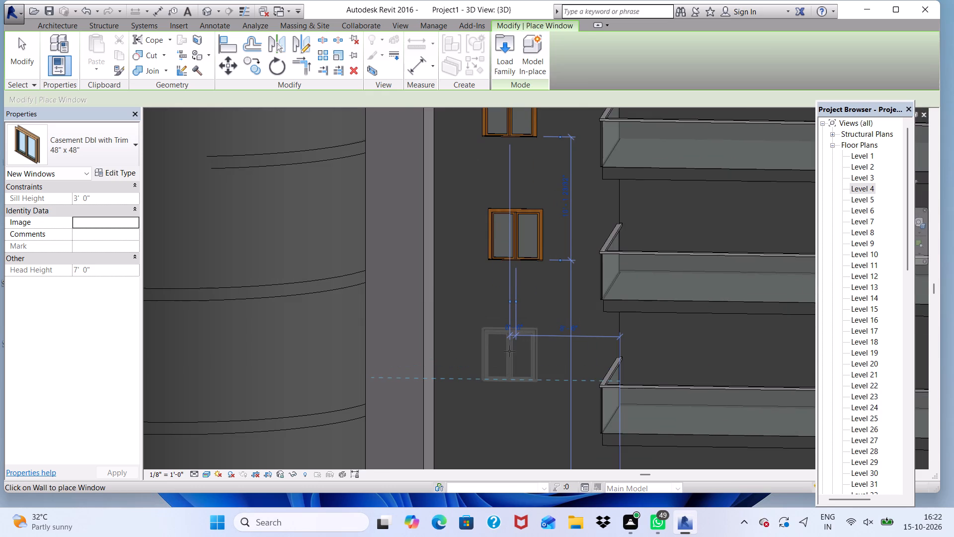
pyautogui.click(509, 351)
# Place 48" x 48" casement windows on the eighth and ninth storeys from the top, continuing the column between pillar and balconies.
pyautogui.scroll(-7, 498, 309)
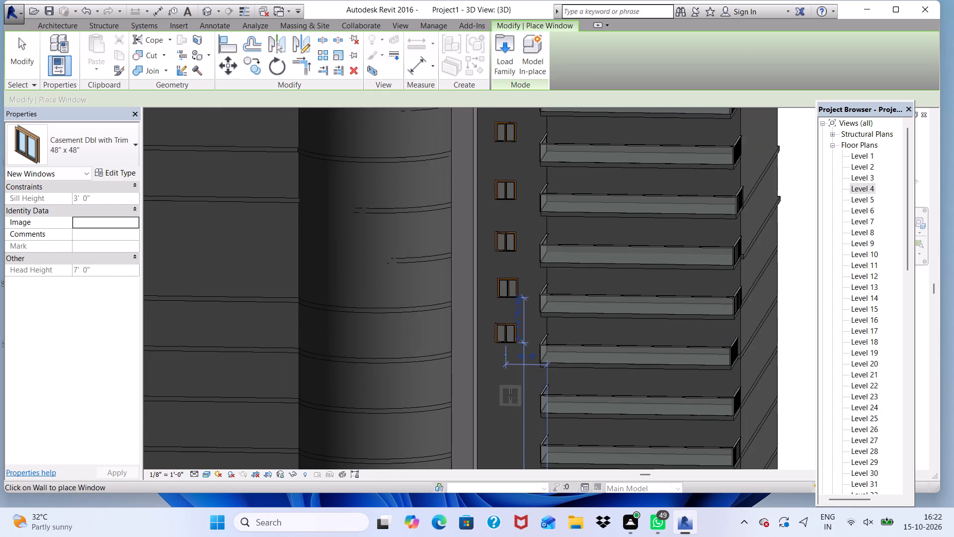
pyautogui.scroll(7, 510, 395)
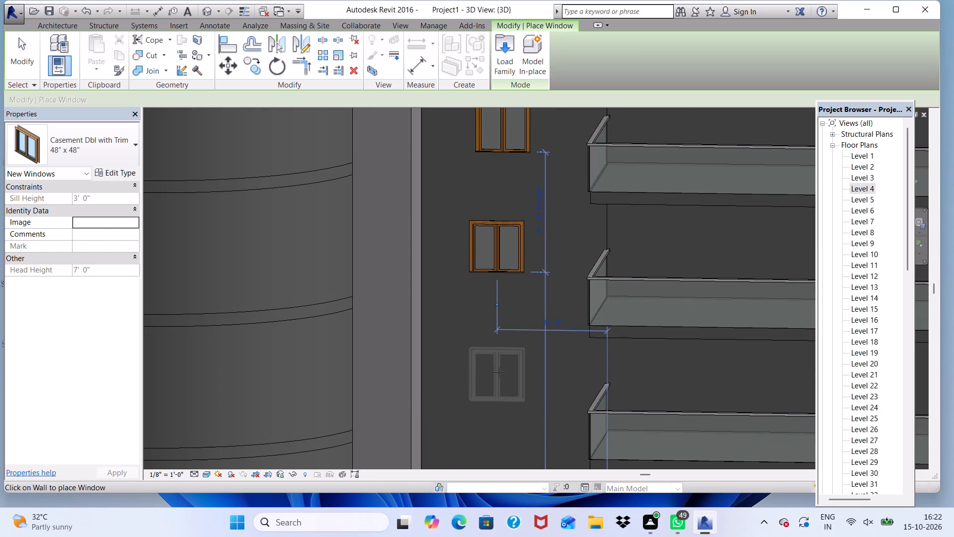
pyautogui.click(499, 372)
pyautogui.scroll(-9, 509, 315)
pyautogui.scroll(10, 513, 401)
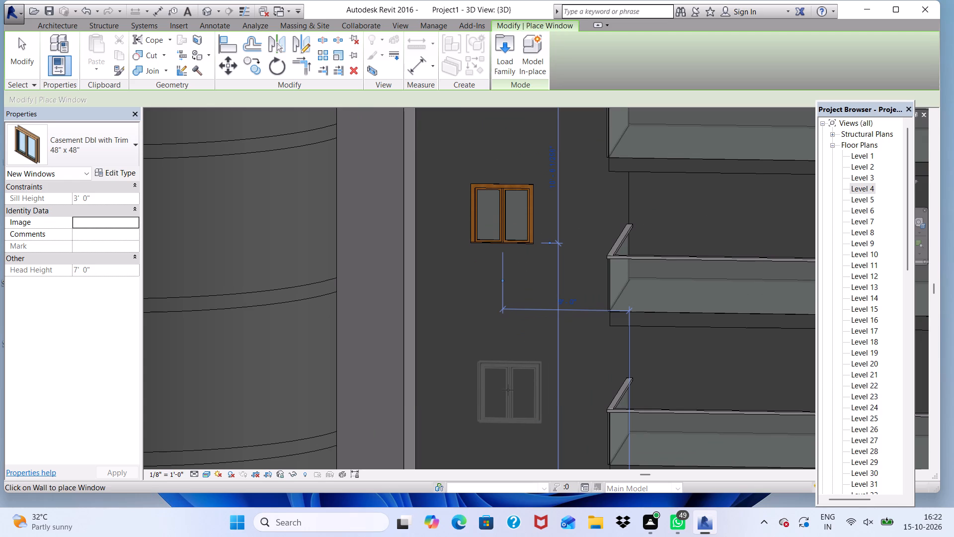
pyautogui.click(506, 385)
# Add the tenth and eleventh 48" x 48" casement windows to the bottom of the column beside the balconies, one per storey.
pyautogui.scroll(-10, 509, 354)
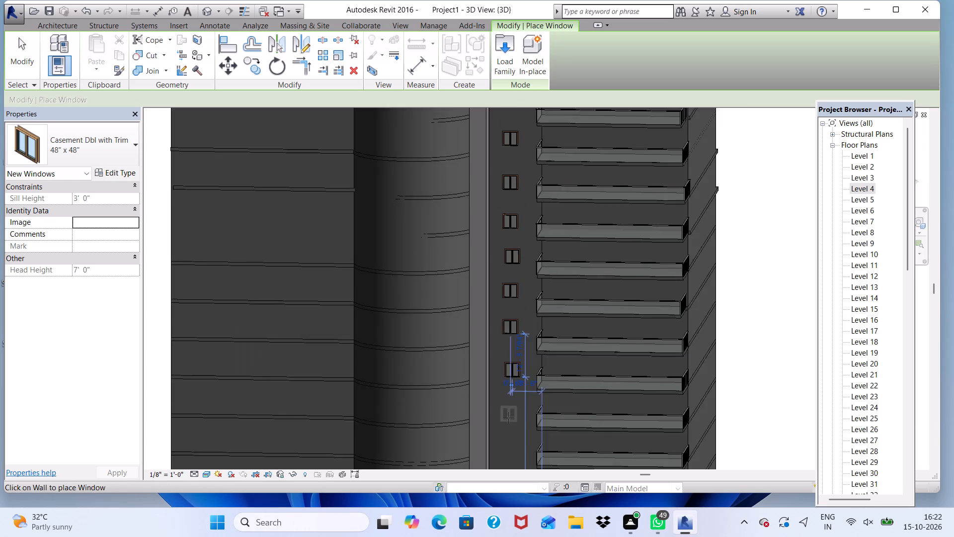
pyautogui.scroll(5, 509, 419)
pyautogui.scroll(-2, 513, 410)
pyautogui.scroll(4, 522, 402)
pyautogui.scroll(-1, 523, 389)
pyautogui.scroll(1, 519, 387)
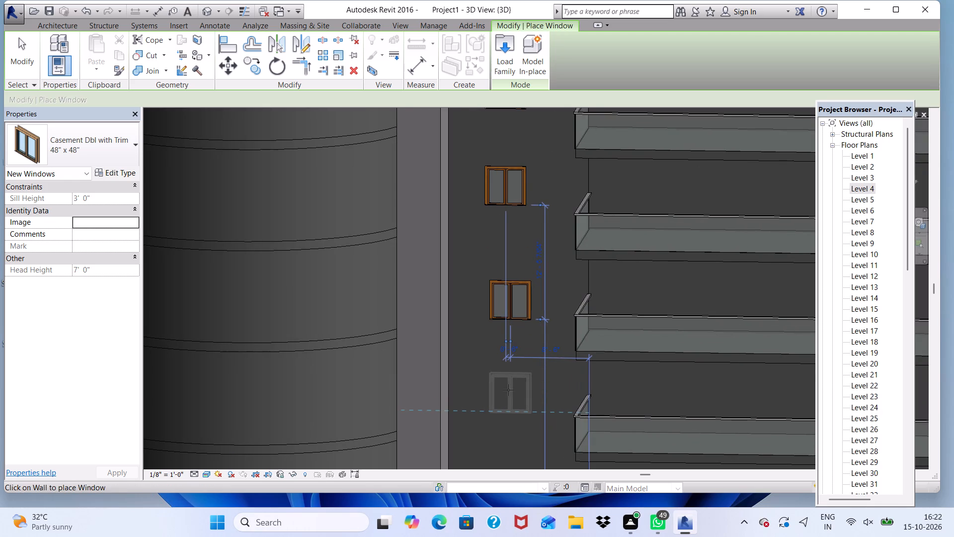
pyautogui.click(509, 390)
pyautogui.scroll(1, 511, 379)
pyautogui.scroll(-14, 504, 362)
pyautogui.scroll(4, 522, 432)
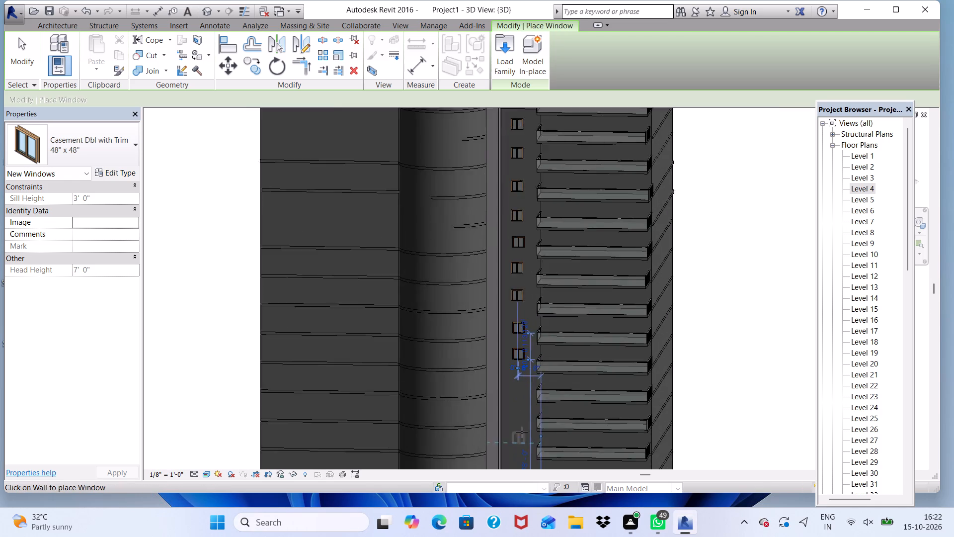
pyautogui.scroll(5, 522, 432)
pyautogui.scroll(5, 521, 370)
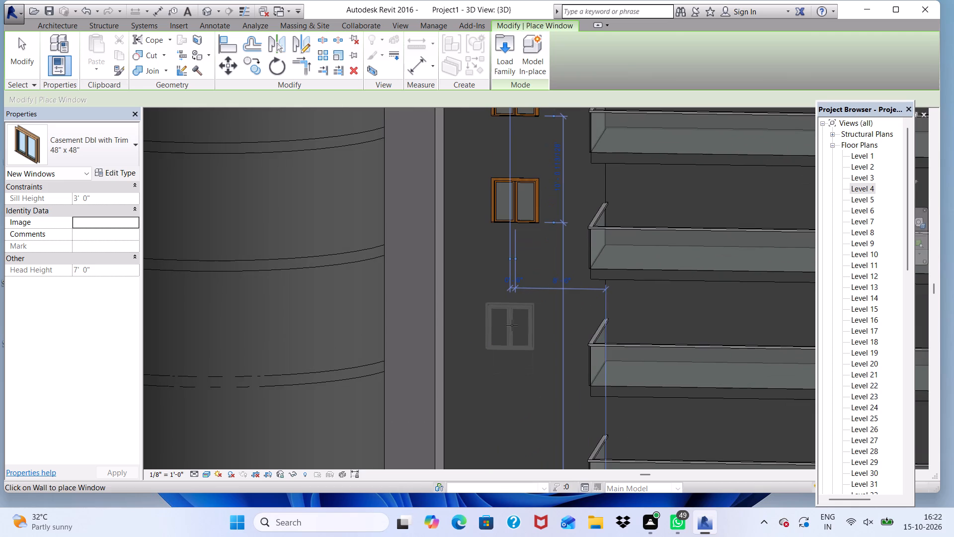
pyautogui.click(513, 316)
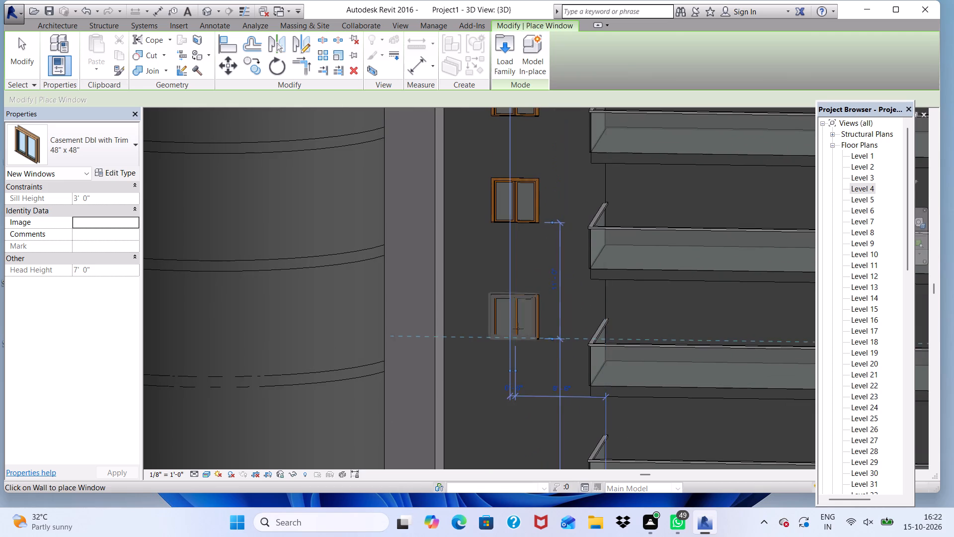
# Place 48" x 48" casement windows on the next two storeys down, in line with the column beside the balconies.
pyautogui.scroll(-16, 528, 369)
pyautogui.scroll(5, 522, 393)
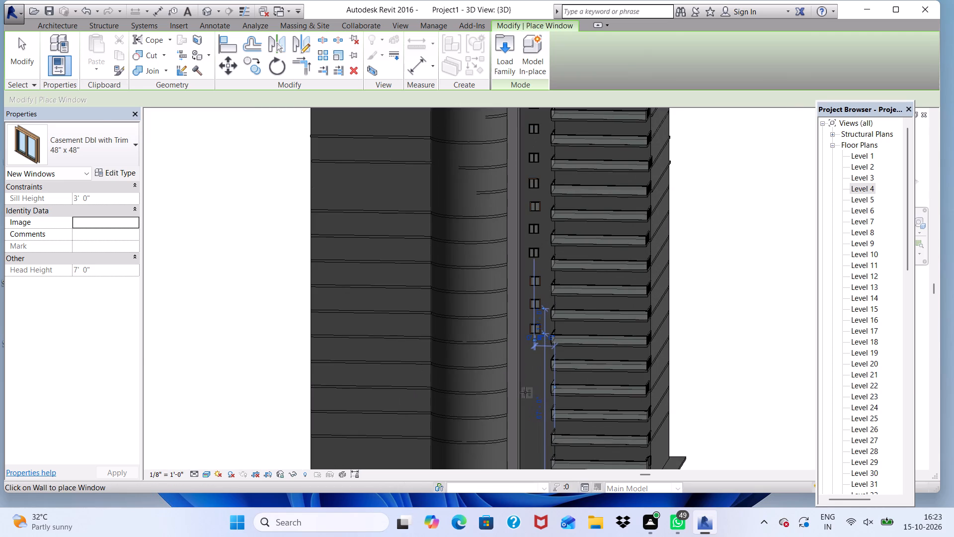
pyautogui.scroll(9, 535, 376)
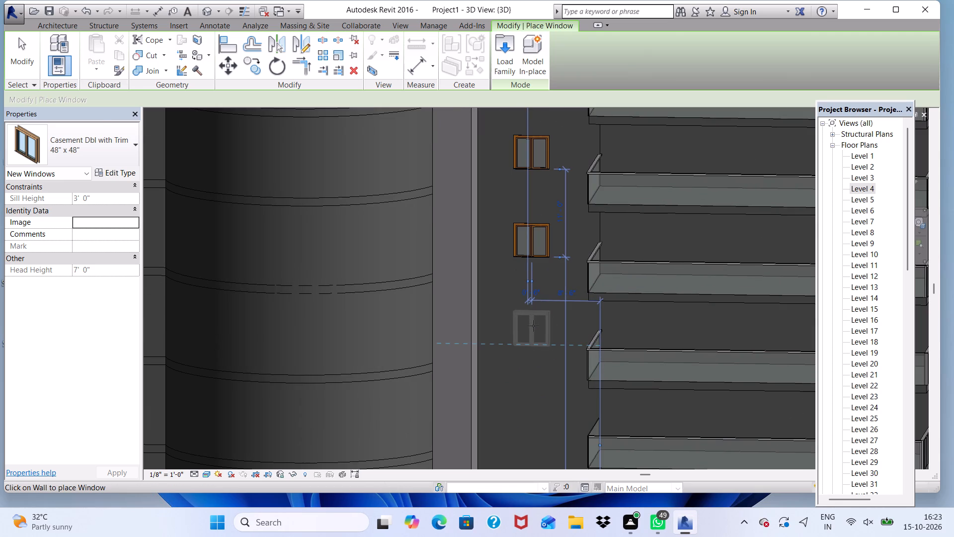
pyautogui.click(530, 332)
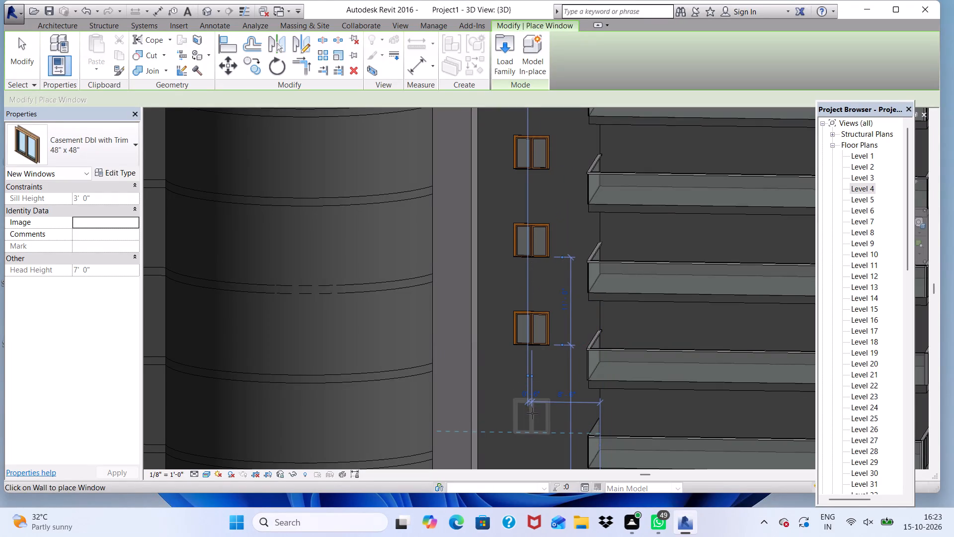
pyautogui.click(532, 413)
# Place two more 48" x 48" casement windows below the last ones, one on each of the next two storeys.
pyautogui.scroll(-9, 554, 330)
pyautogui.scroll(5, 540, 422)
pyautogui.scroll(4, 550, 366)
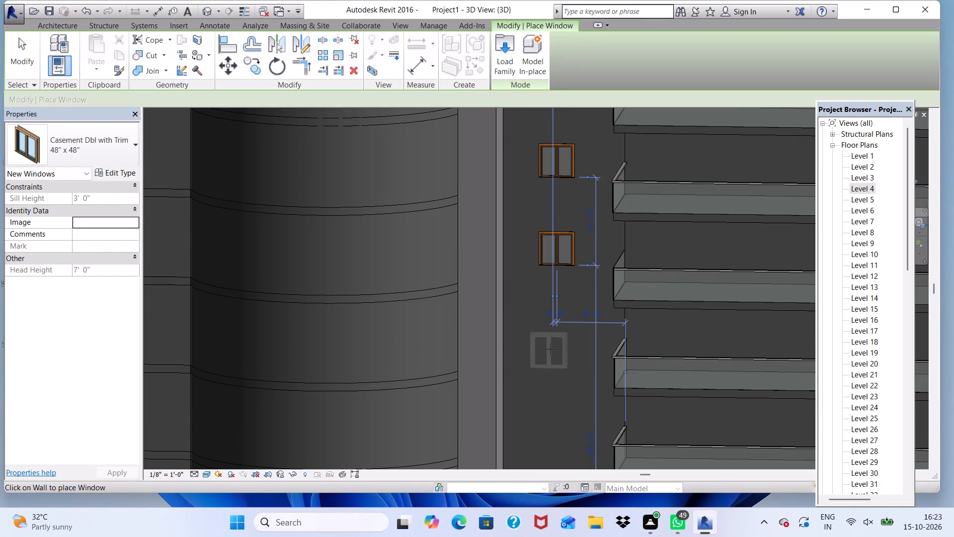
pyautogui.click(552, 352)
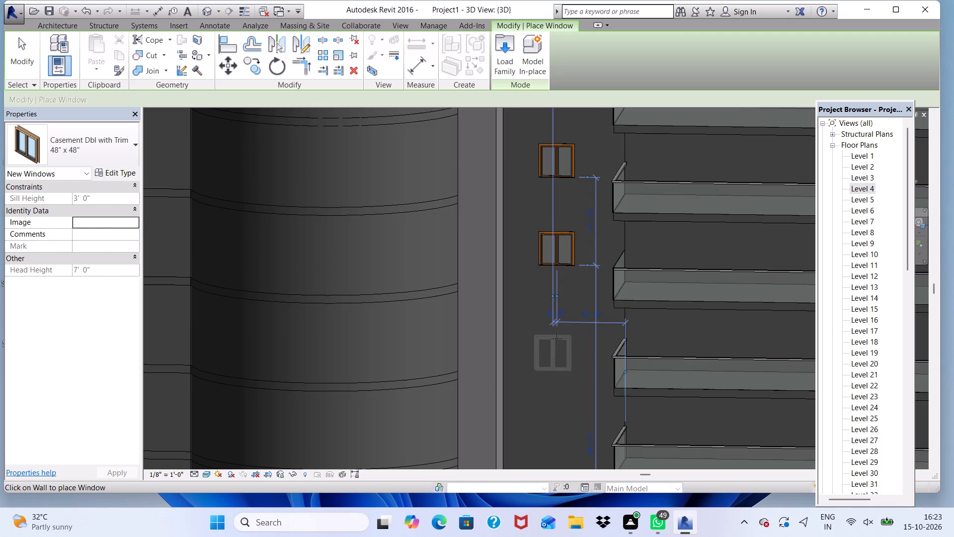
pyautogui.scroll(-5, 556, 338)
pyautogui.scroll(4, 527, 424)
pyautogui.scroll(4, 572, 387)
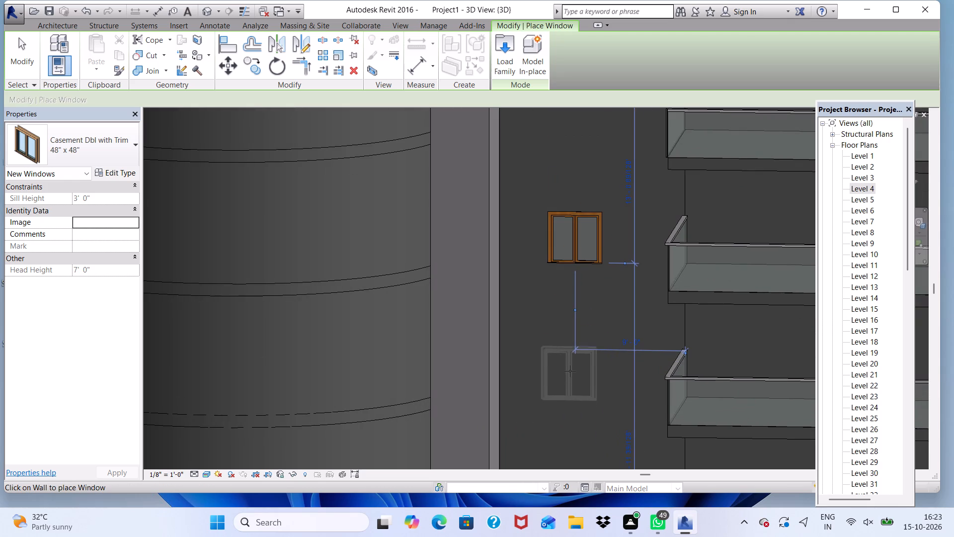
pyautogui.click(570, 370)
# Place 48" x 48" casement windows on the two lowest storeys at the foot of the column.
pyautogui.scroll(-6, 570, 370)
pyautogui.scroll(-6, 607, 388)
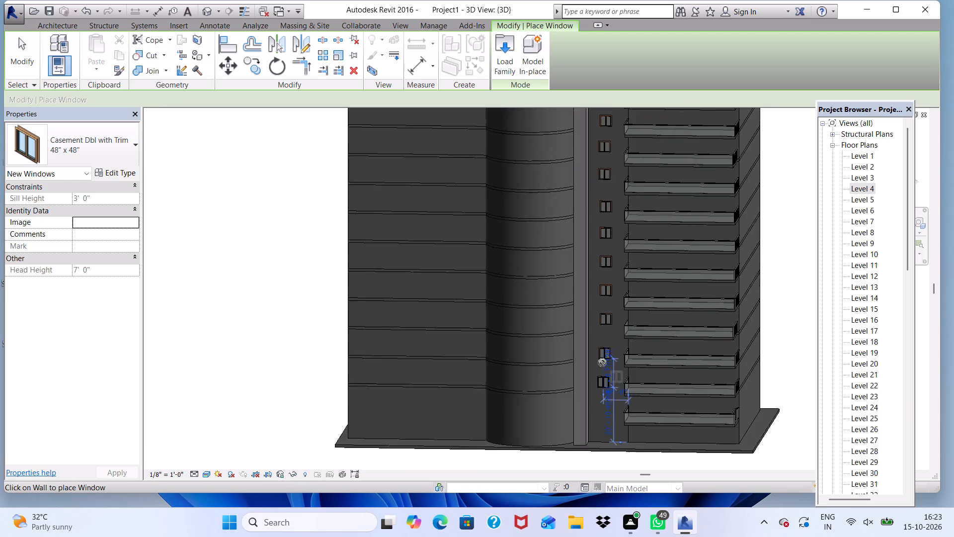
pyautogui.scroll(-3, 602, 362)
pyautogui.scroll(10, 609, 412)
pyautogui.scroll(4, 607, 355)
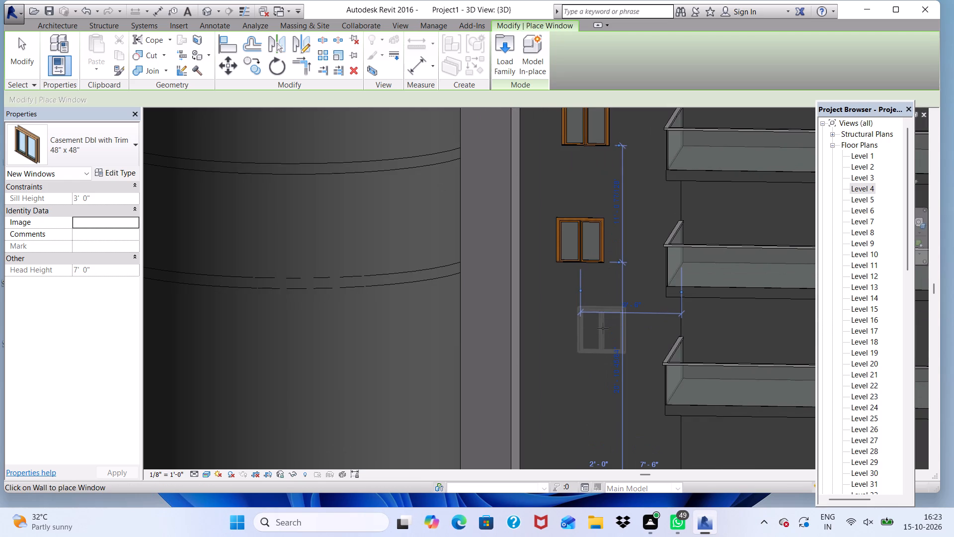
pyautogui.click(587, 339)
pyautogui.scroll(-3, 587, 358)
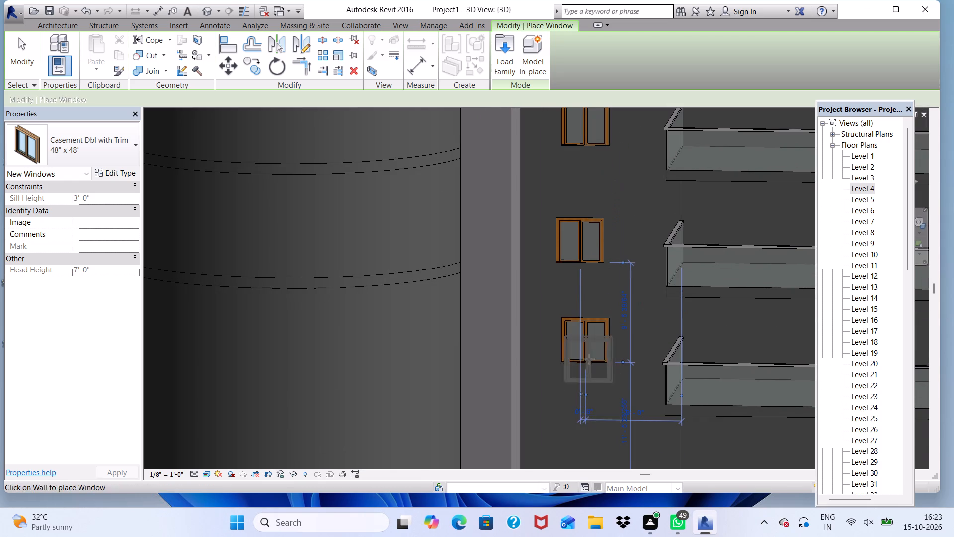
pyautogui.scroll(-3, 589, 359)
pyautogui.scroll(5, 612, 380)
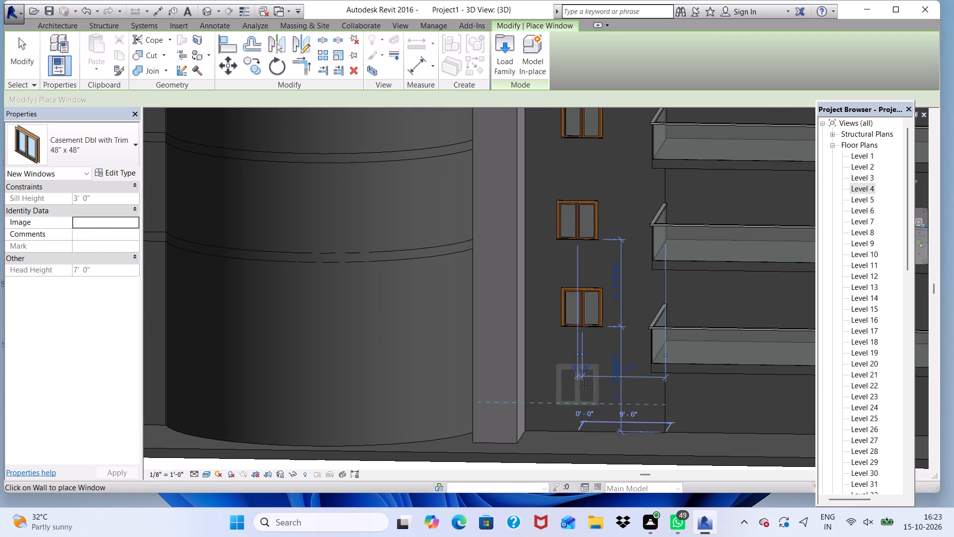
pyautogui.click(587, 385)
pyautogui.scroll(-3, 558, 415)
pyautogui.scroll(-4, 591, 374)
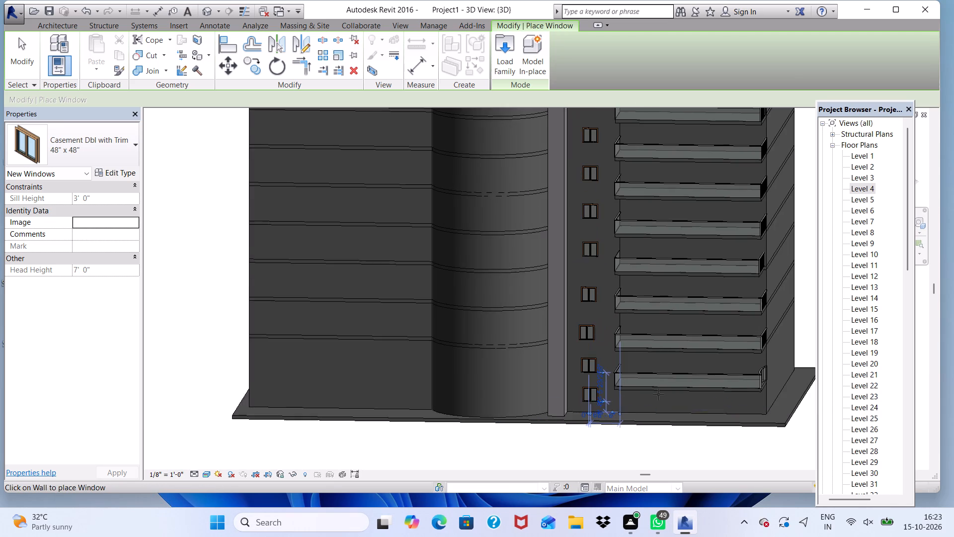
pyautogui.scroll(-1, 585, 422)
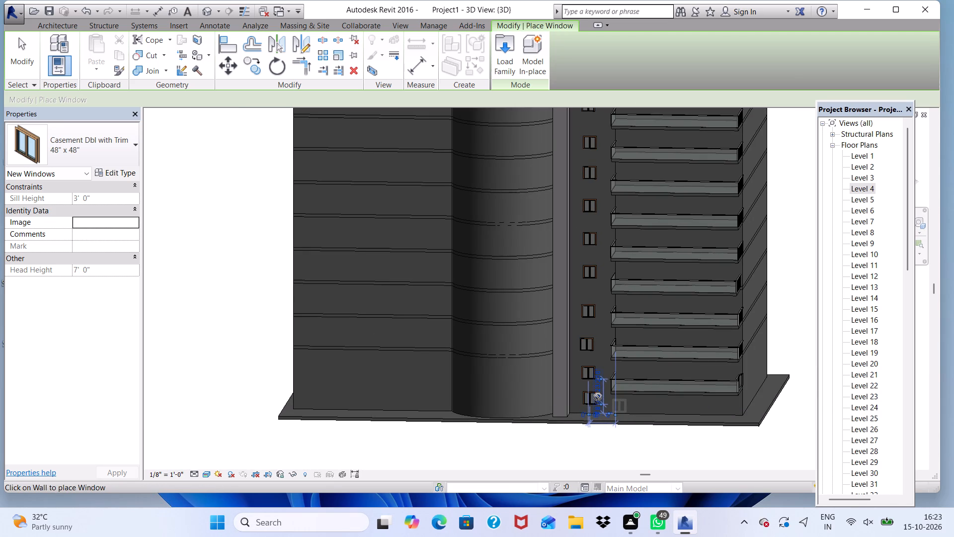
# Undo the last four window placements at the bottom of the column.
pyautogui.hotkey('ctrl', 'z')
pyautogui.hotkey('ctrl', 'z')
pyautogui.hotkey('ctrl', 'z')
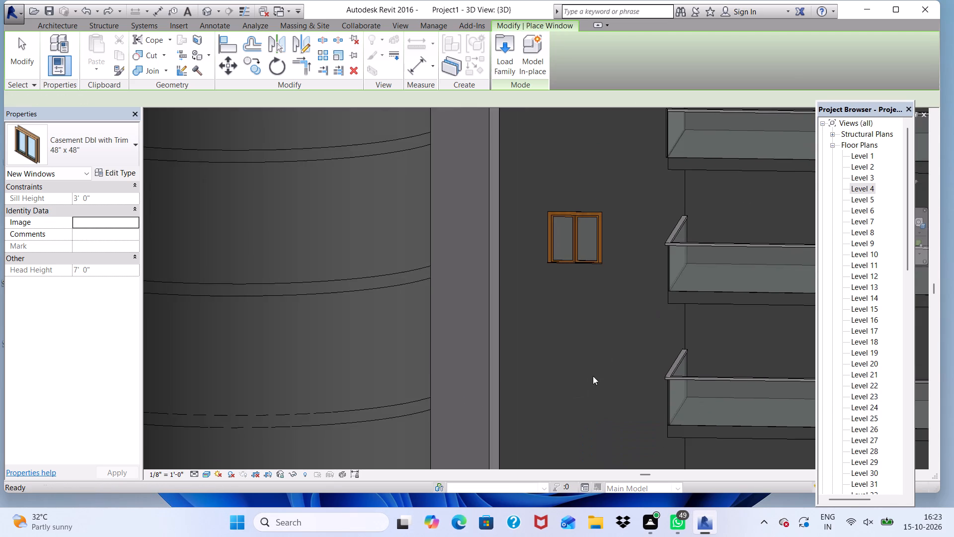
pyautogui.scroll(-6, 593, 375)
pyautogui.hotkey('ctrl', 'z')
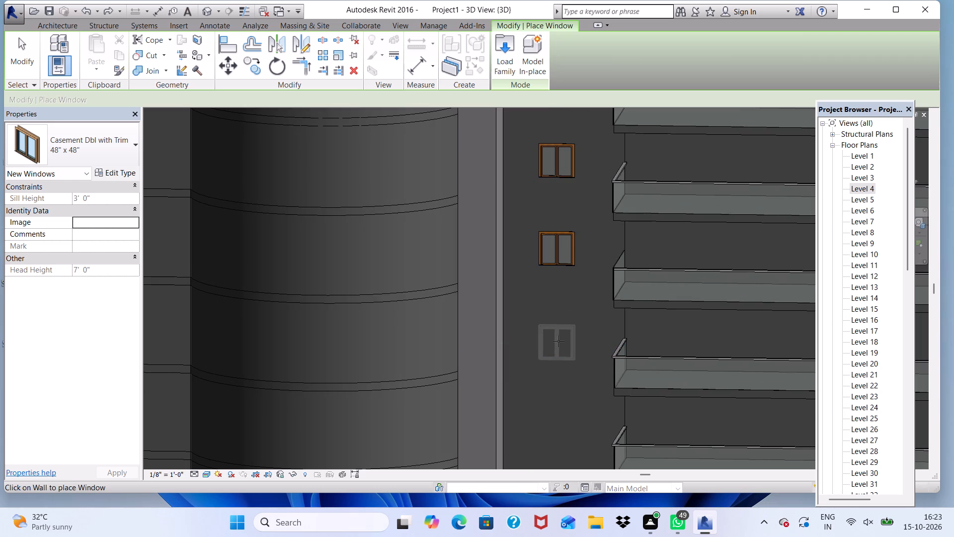
# Place 48" x 48" casement windows again on the next two storeys down, aligned with the windows above.
pyautogui.click(560, 341)
pyautogui.scroll(-5, 566, 329)
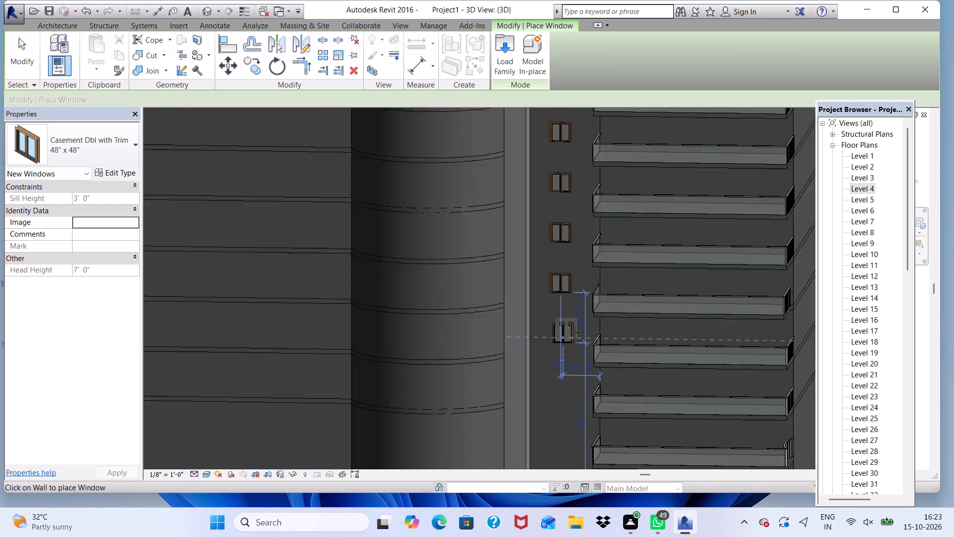
pyautogui.scroll(-1, 563, 331)
pyautogui.scroll(3, 562, 395)
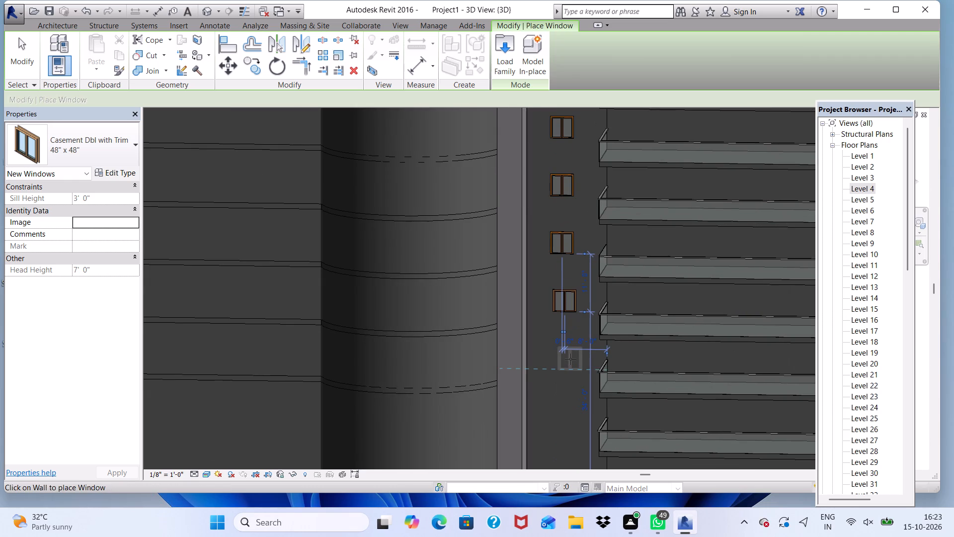
pyautogui.click(568, 359)
# Complete the column with 48" x 48" casement windows on the two lowest storeys and end window placement.
pyautogui.scroll(-2, 564, 346)
pyautogui.scroll(5, 561, 421)
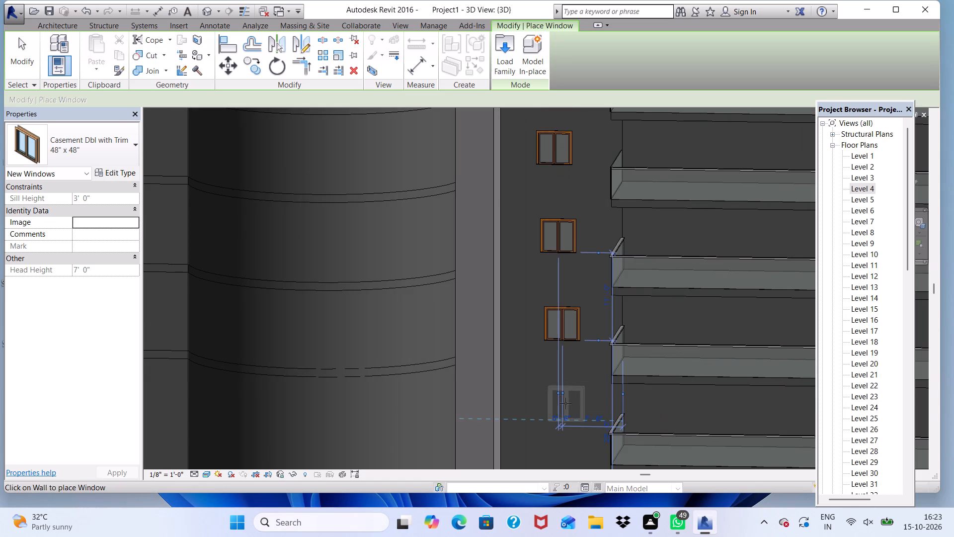
pyautogui.click(565, 403)
pyautogui.scroll(-4, 557, 345)
pyautogui.scroll(2, 558, 439)
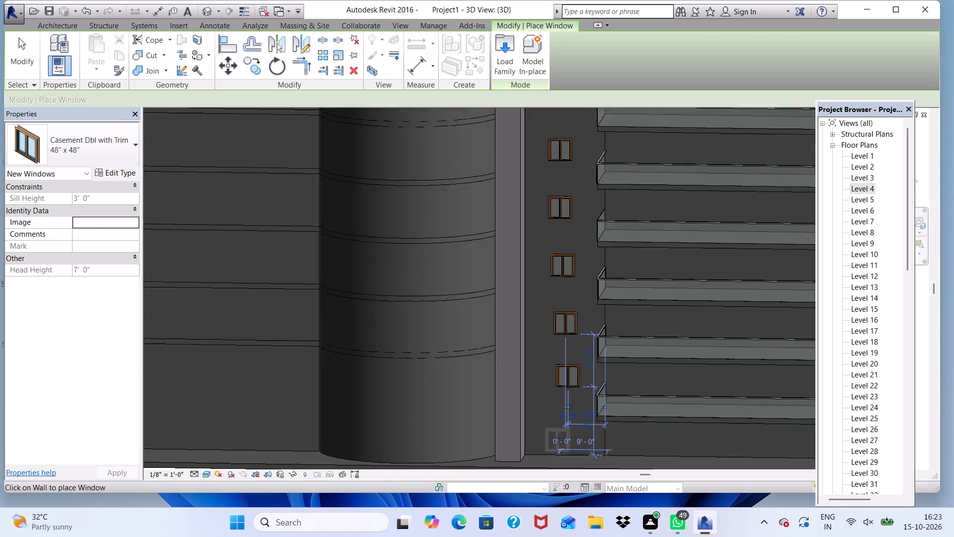
pyautogui.scroll(1, 558, 438)
pyautogui.scroll(4, 575, 399)
pyautogui.scroll(-5, 570, 421)
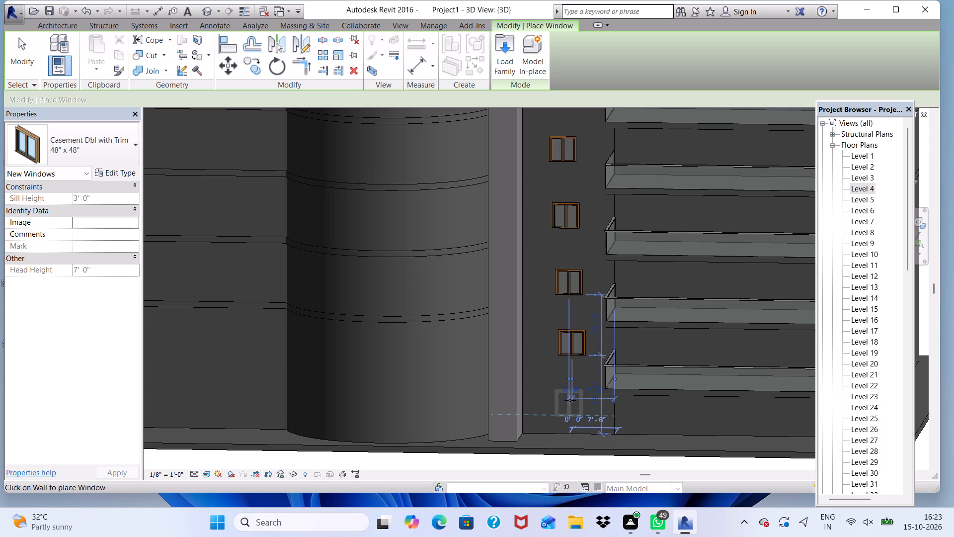
pyautogui.click(570, 400)
pyautogui.scroll(-2, 626, 417)
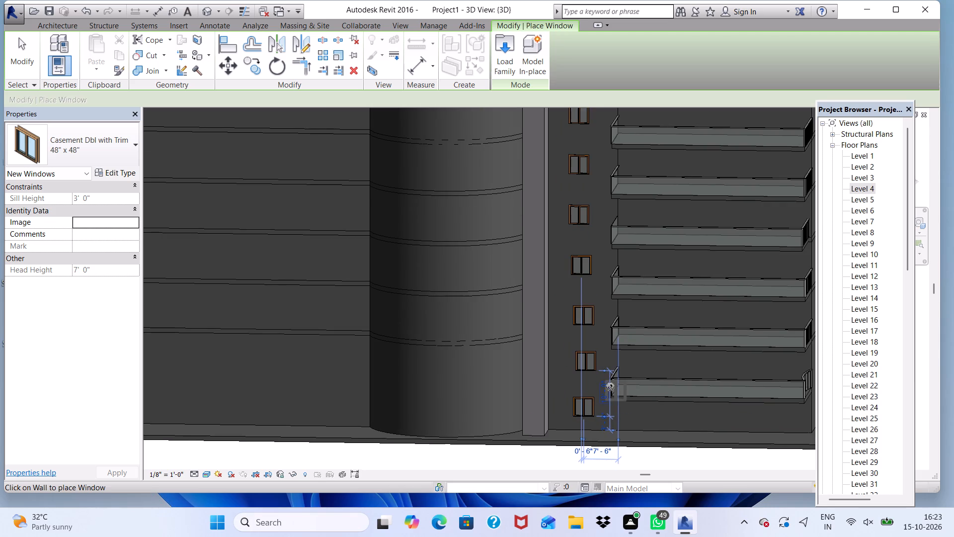
pyautogui.press('Escape')
pyautogui.scroll(-4, 607, 388)
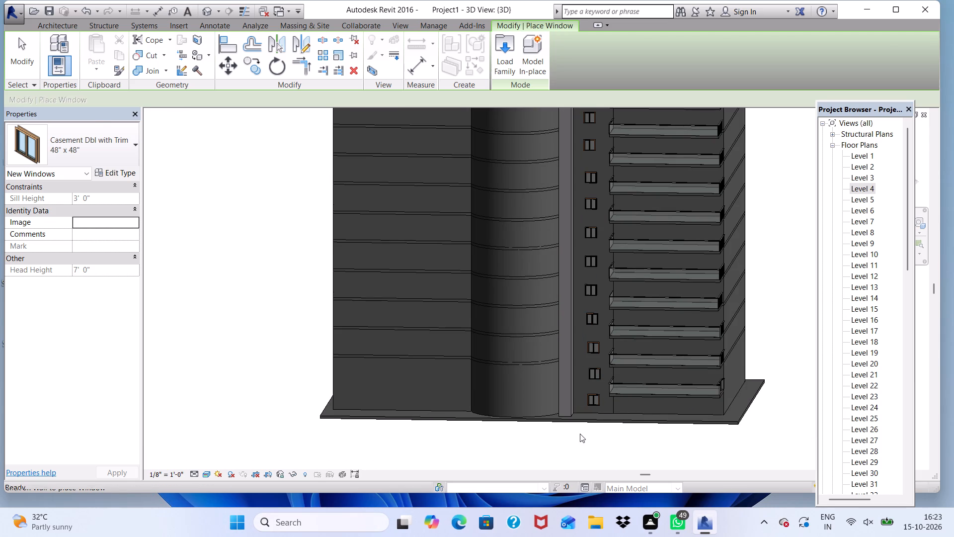
pyautogui.press('Escape')
# Change the Level 7 window in the column beside the balconies to type Casement Dbl with Trim 72" x 36".
pyautogui.scroll(-4, 583, 428)
pyautogui.scroll(5, 596, 442)
pyautogui.scroll(4, 601, 367)
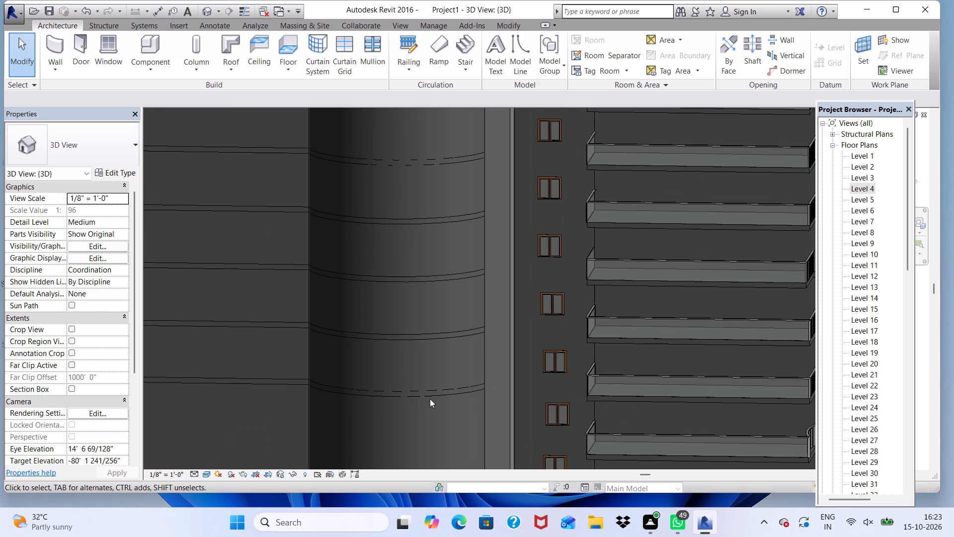
pyautogui.scroll(1, 190, 417)
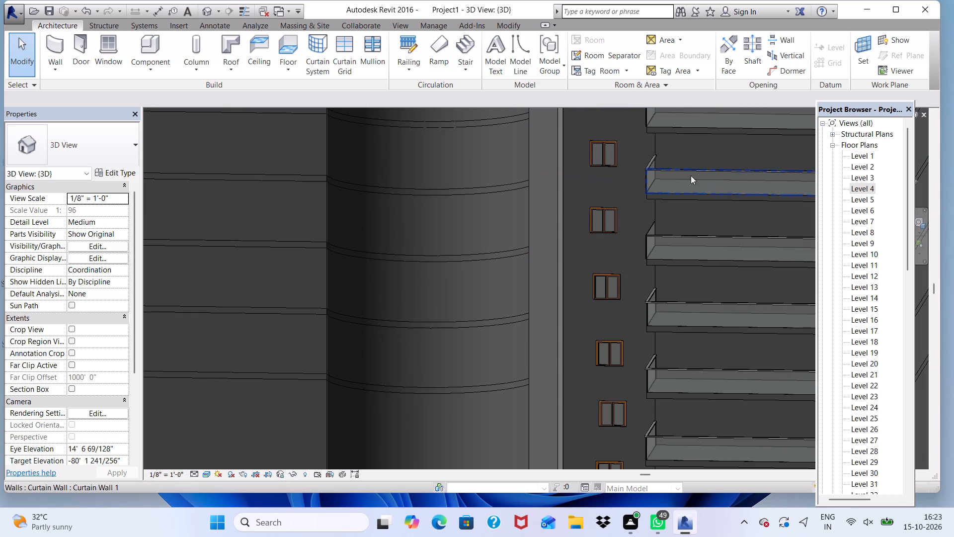
pyautogui.click(599, 218)
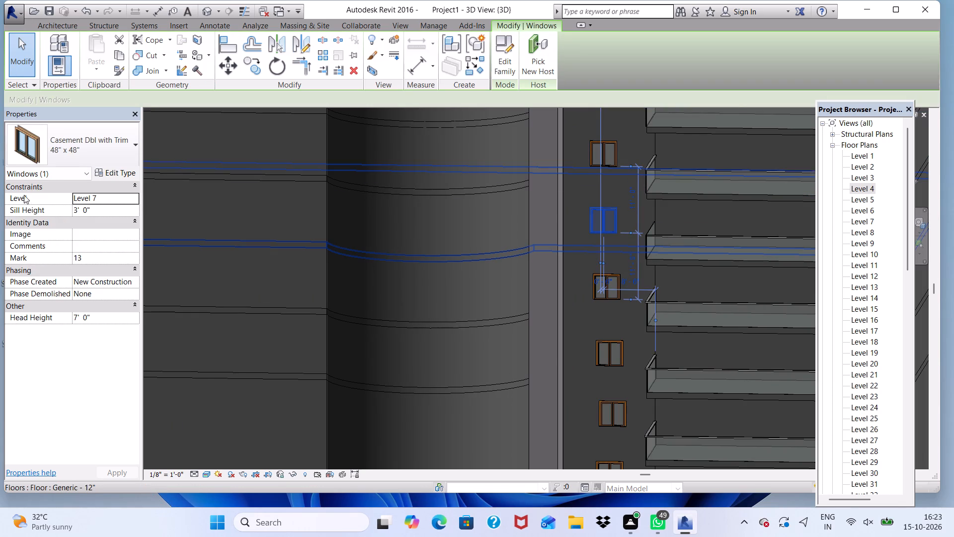
pyautogui.click(84, 173)
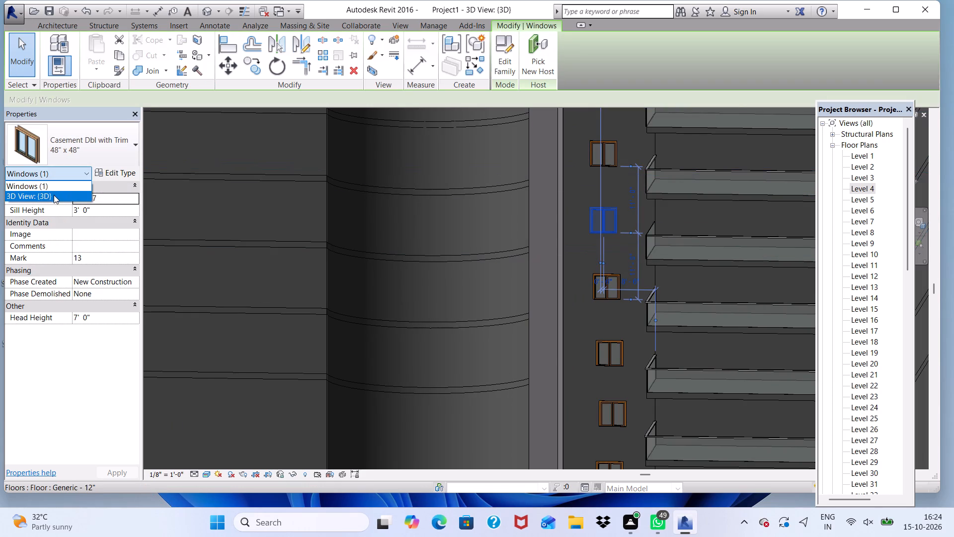
pyautogui.click(131, 145)
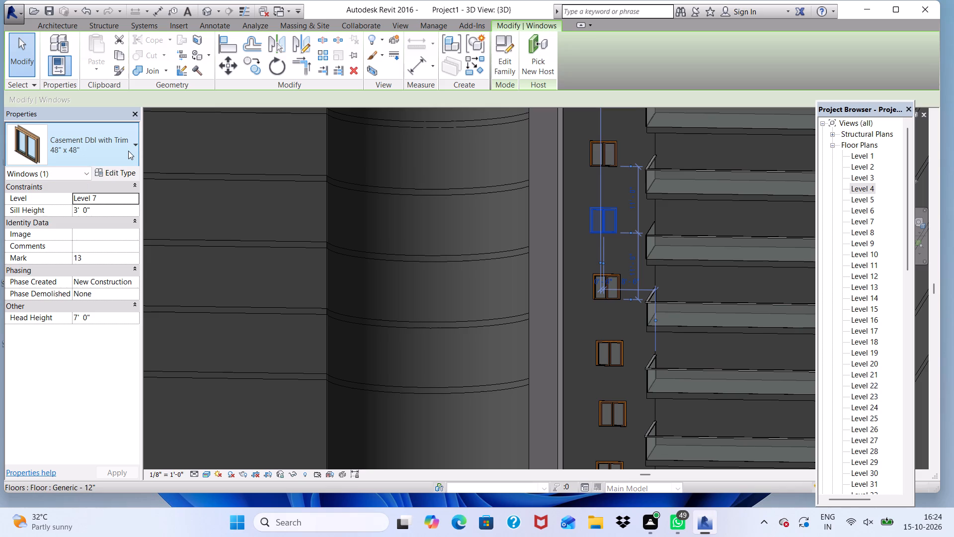
pyautogui.click(133, 143)
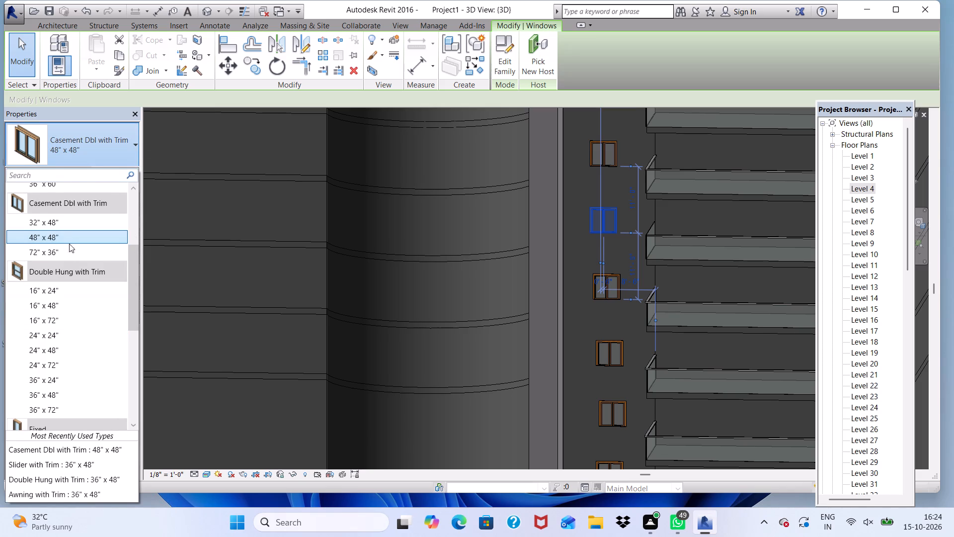
pyautogui.click(66, 251)
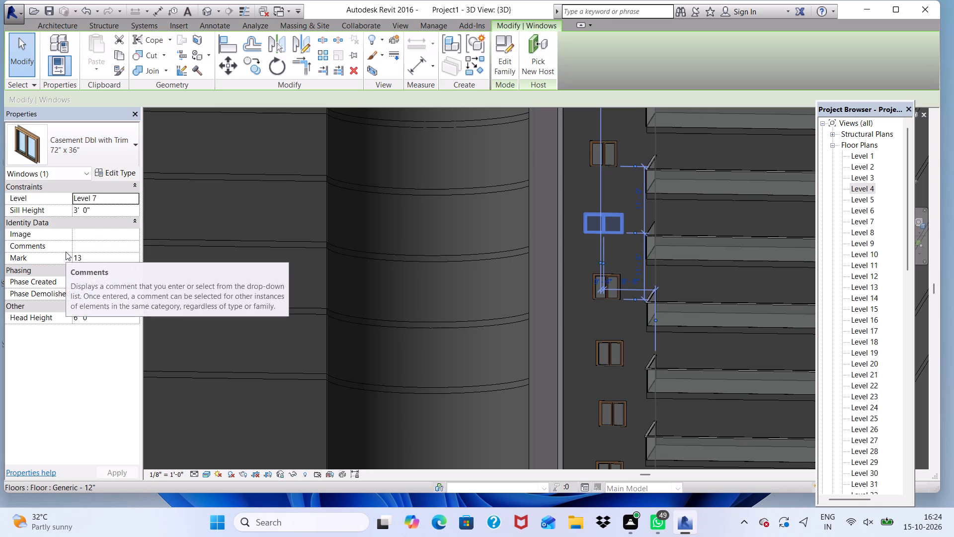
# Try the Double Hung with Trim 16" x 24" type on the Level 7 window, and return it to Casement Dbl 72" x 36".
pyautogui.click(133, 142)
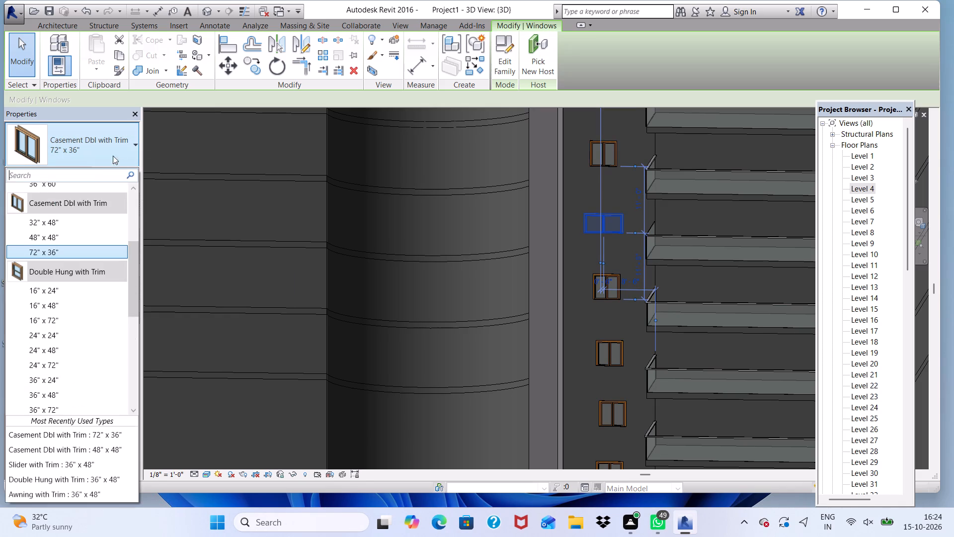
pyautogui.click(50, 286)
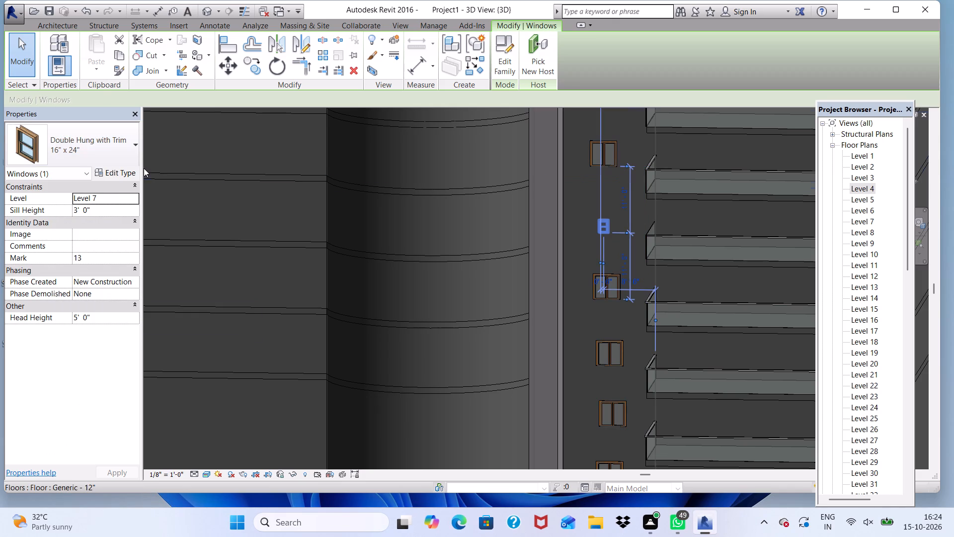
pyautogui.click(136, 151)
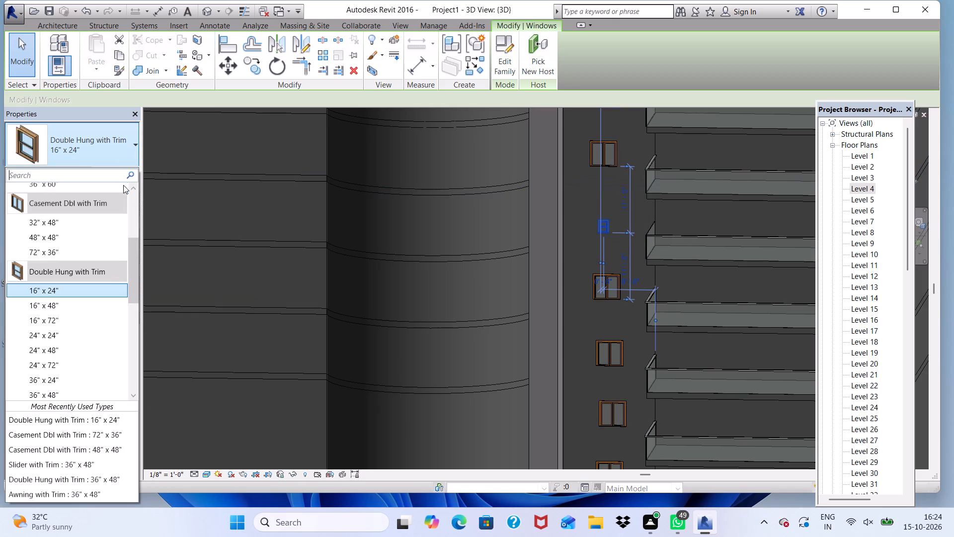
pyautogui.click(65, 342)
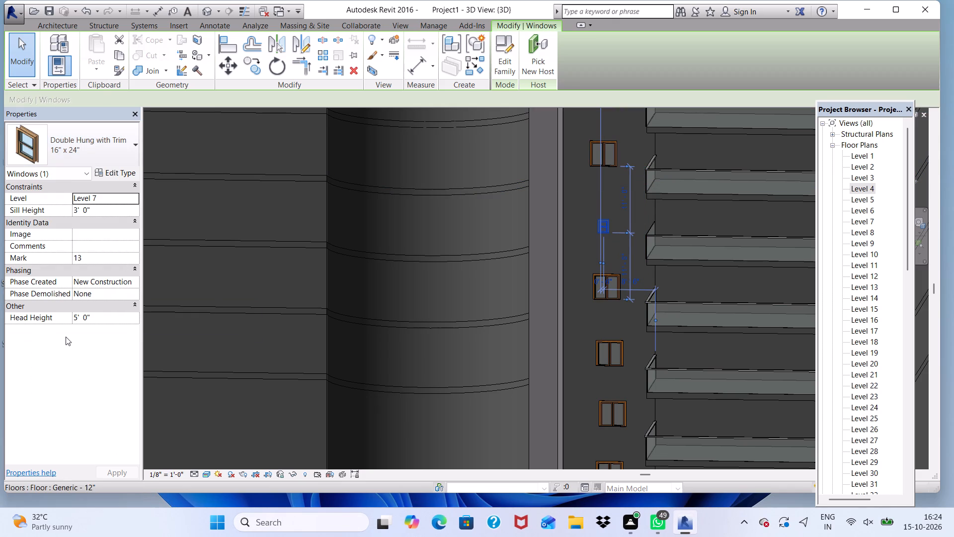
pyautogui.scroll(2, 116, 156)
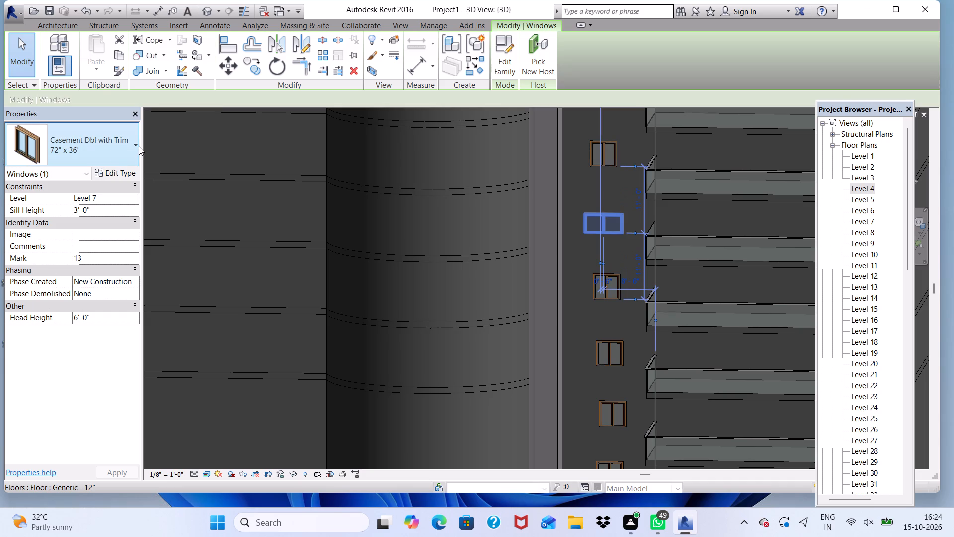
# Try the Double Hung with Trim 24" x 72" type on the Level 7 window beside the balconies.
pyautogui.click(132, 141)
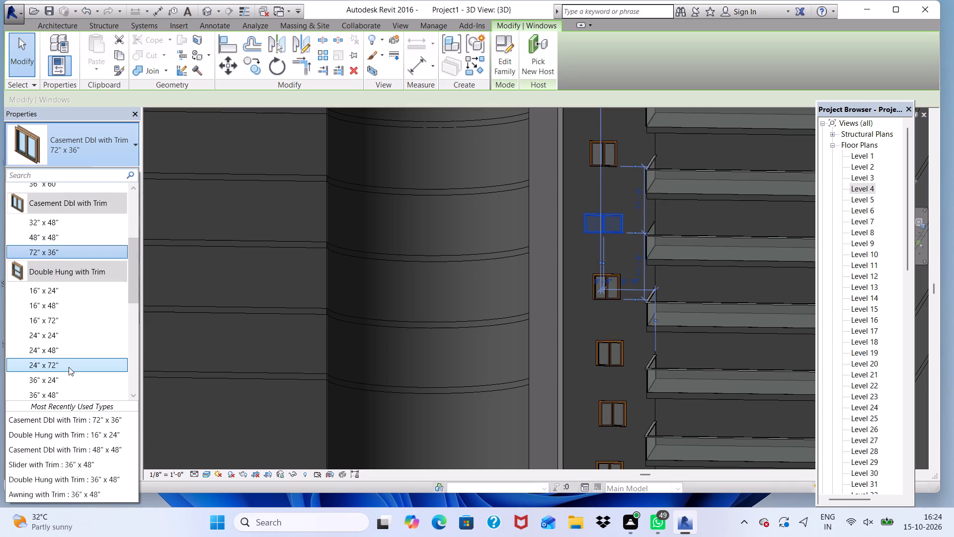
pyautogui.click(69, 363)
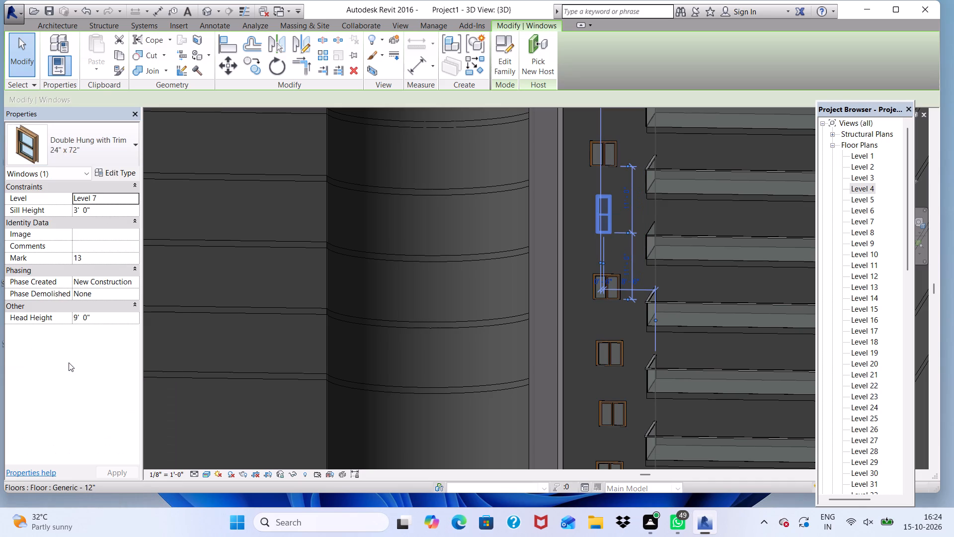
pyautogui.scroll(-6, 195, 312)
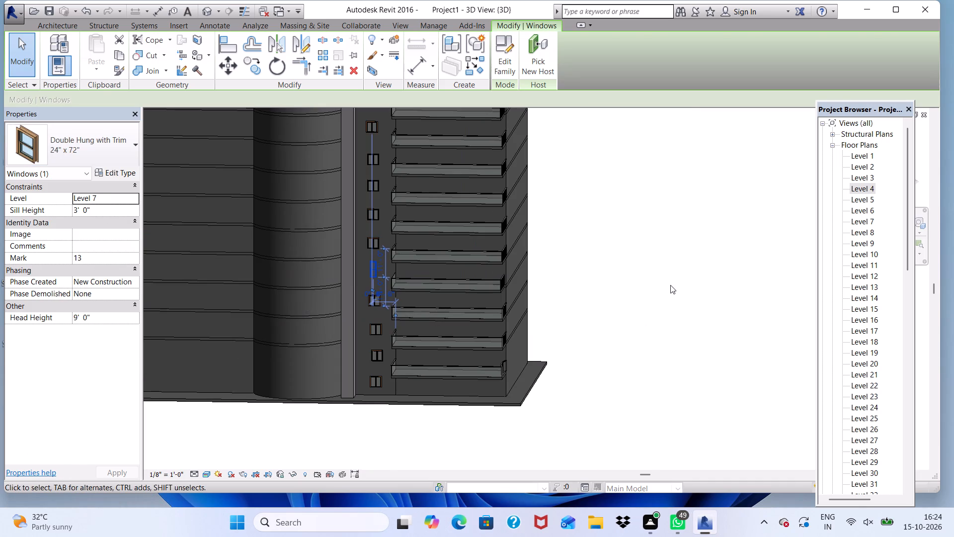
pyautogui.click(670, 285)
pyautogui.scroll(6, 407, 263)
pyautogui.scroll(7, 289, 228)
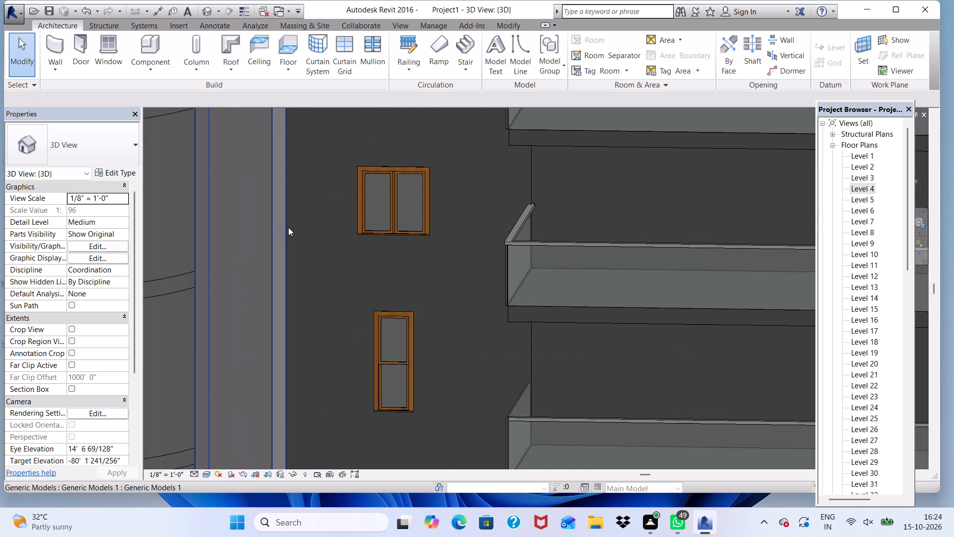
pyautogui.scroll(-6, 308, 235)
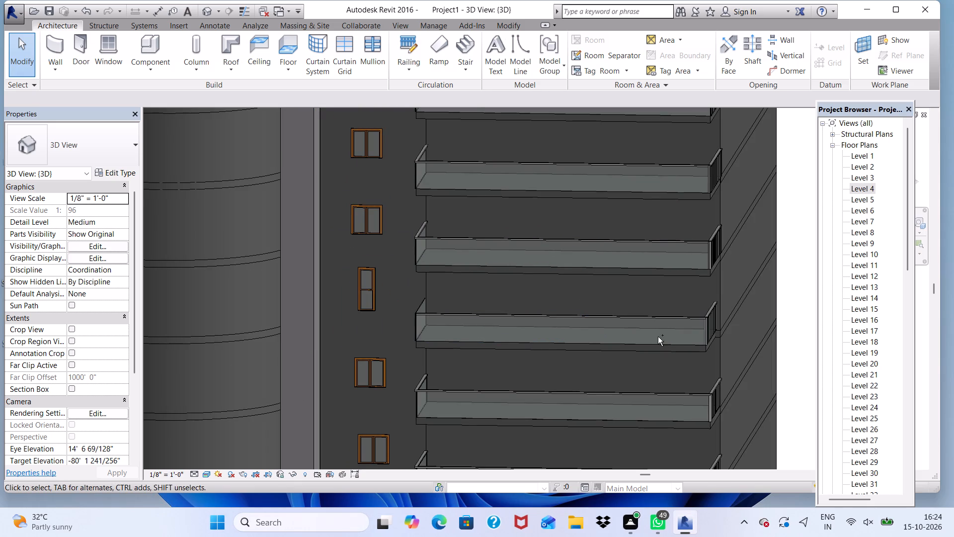
# Undo all the type changes on the Level 7 window, back to the 48" x 48" casement used in the column.
pyautogui.hotkey('ctrl', 'z')
pyautogui.hotkey('ctrl', 'z')
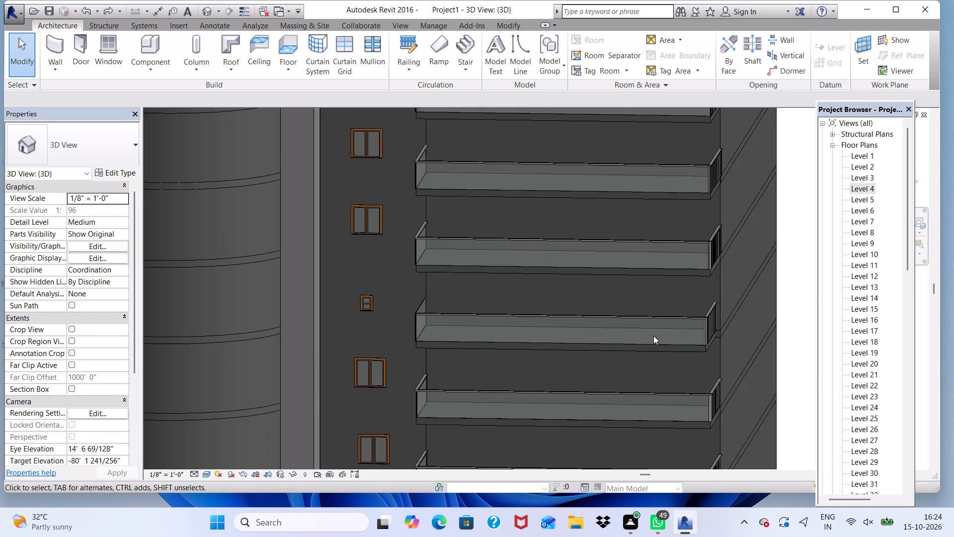
pyautogui.press('z')
pyautogui.hotkey('ctrl', 'z')
pyautogui.hotkey('ctrl', 'z')
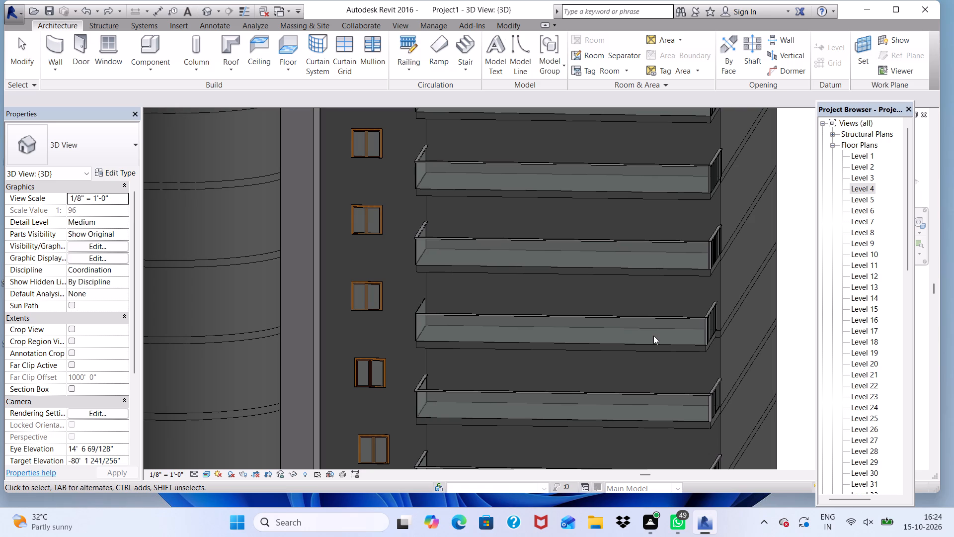
pyautogui.rightClick(653, 336)
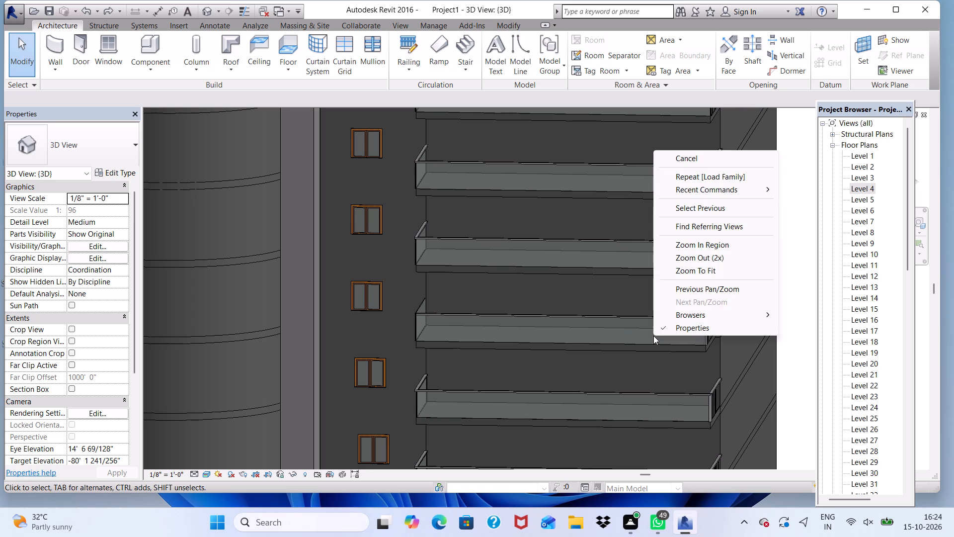
pyautogui.click(653, 336)
pyautogui.press('space')
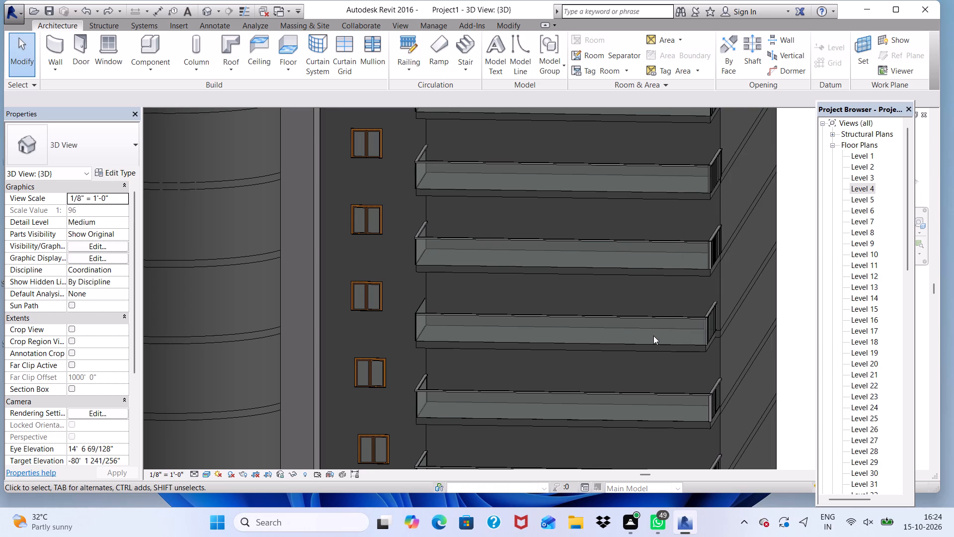
# Examine the column of casement windows beside the balconies on the upper storeys.
pyautogui.scroll(-14, 472, 245)
pyautogui.scroll(8, 478, 132)
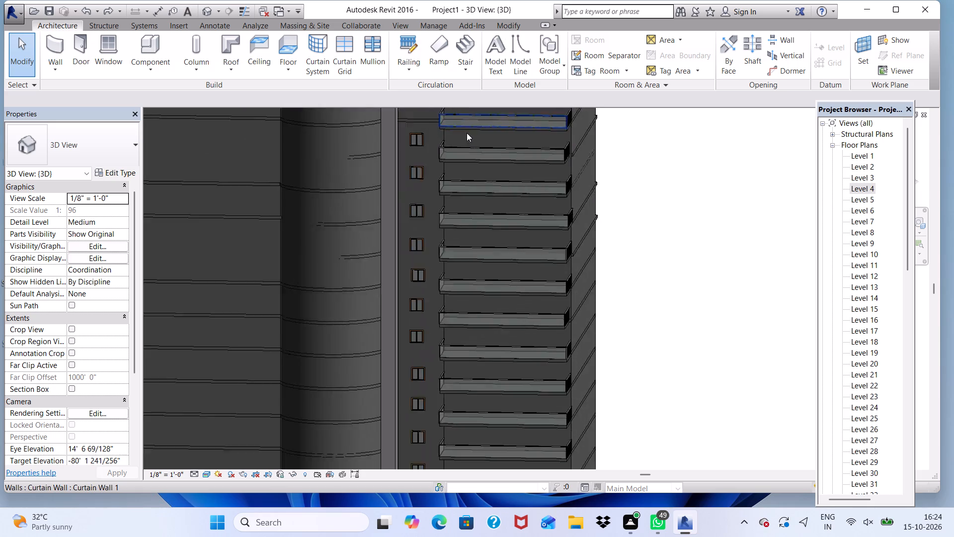
pyautogui.scroll(2, 467, 133)
pyautogui.scroll(-5, 459, 178)
pyautogui.scroll(9, 441, 142)
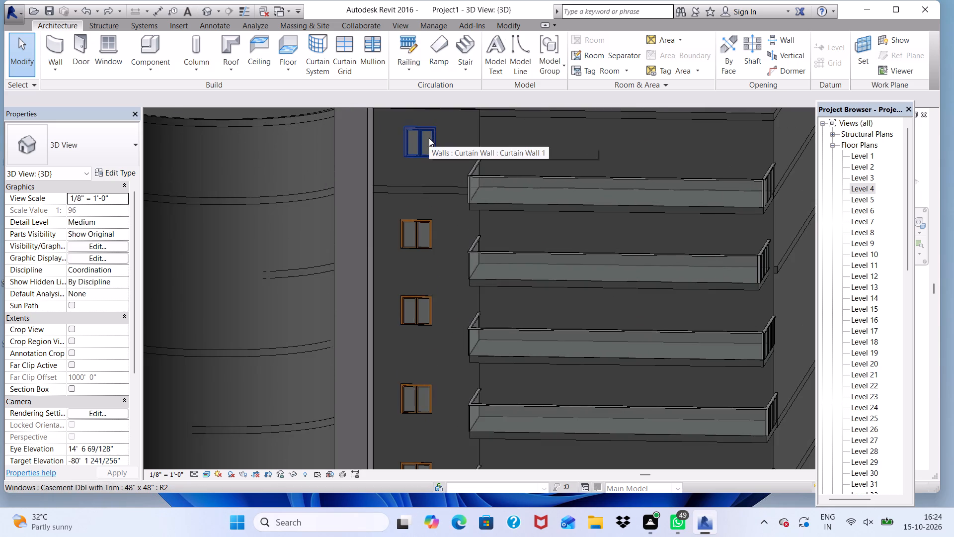
pyautogui.scroll(-3, 429, 138)
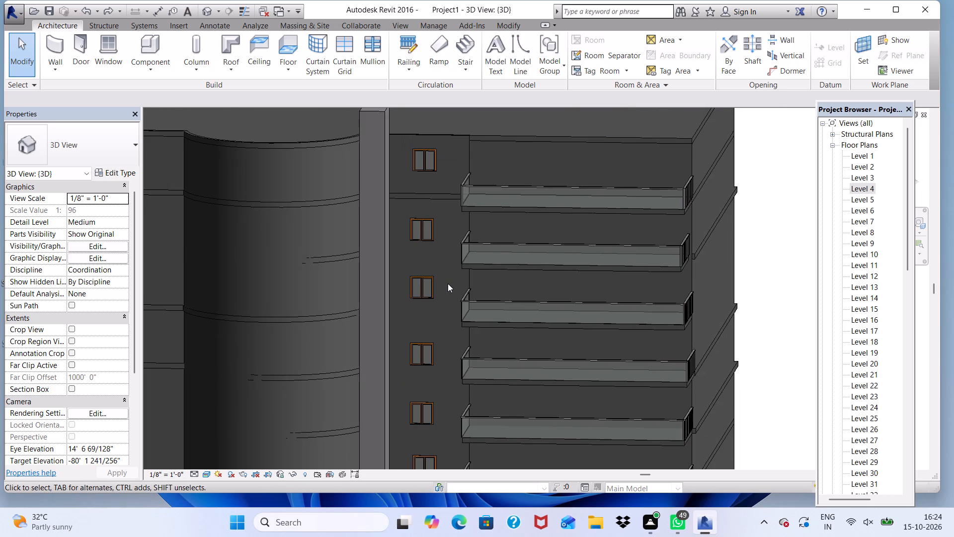
pyautogui.scroll(2, 457, 309)
pyautogui.scroll(4, 455, 220)
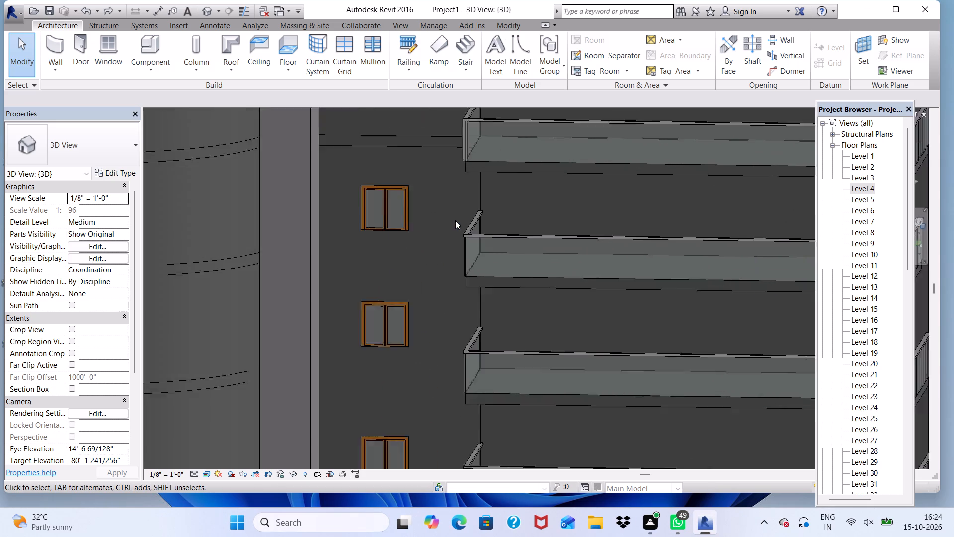
pyautogui.scroll(1, 455, 220)
pyautogui.scroll(-7, 448, 202)
pyautogui.scroll(-2, 481, 262)
pyautogui.scroll(3, 449, 286)
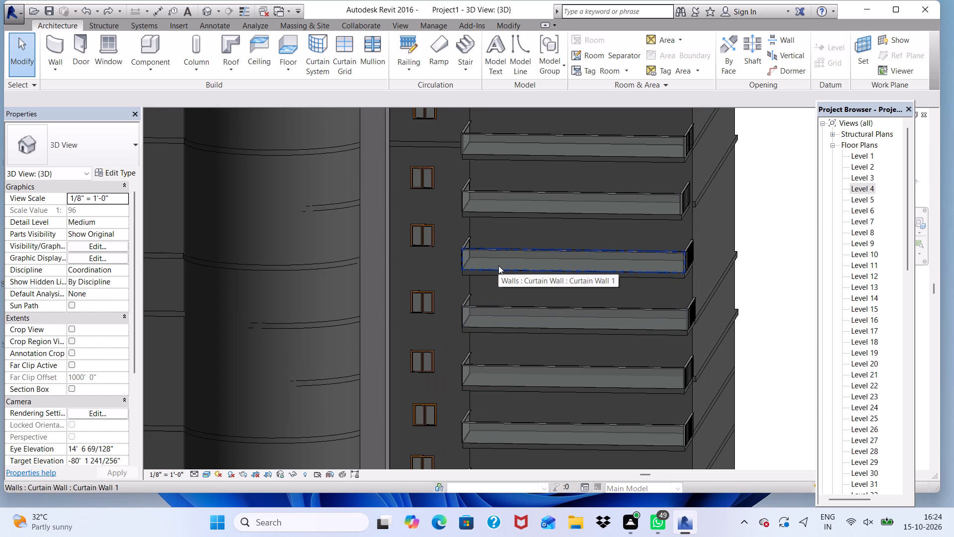
pyautogui.scroll(2, 487, 242)
pyautogui.scroll(-5, 487, 242)
# Inspect the whole building from several angles, checking the curved facade, balconies and window column.
pyautogui.moveTo(464, 270); pyautogui.dragTo(602, 224, button='middle')
pyautogui.scroll(-2, 599, 193)
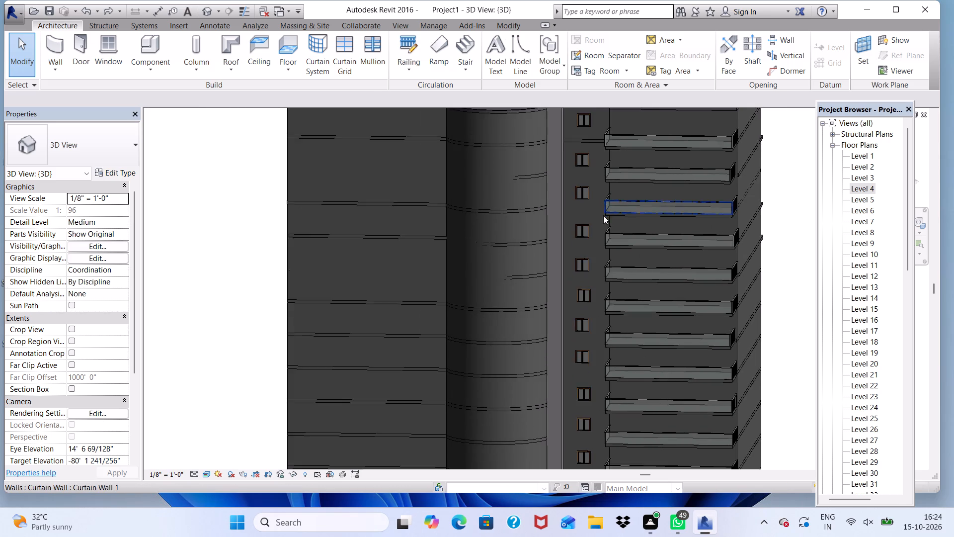
pyautogui.scroll(-2, 603, 215)
pyautogui.scroll(-4, 588, 313)
pyautogui.keyDown('shift'); pyautogui.moveTo(603, 364); pyautogui.dragTo(677, 316, button='middle'); pyautogui.keyUp('shift')
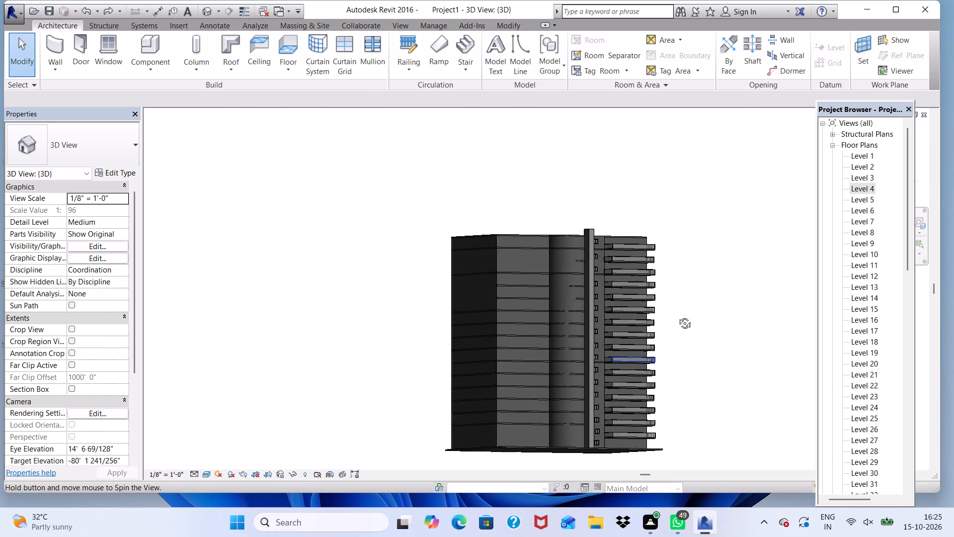
pyautogui.keyDown('shift'); pyautogui.moveTo(677, 316); pyautogui.dragTo(714, 300, button='middle'); pyautogui.keyUp('shift')
pyautogui.moveTo(714, 300); pyautogui.dragTo(571, 329, button='middle')
pyautogui.scroll(6, 512, 331)
pyautogui.scroll(-5, 515, 331)
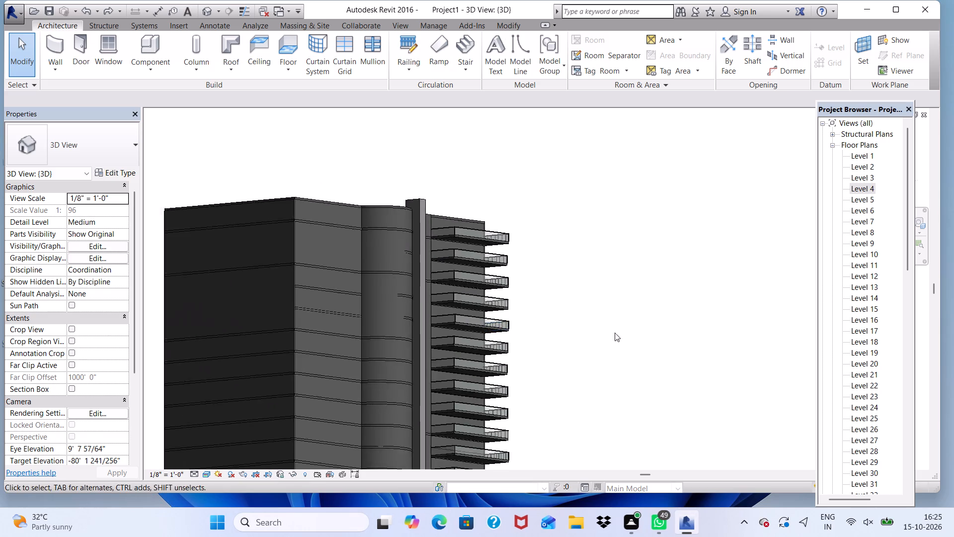
pyautogui.scroll(-2, 615, 333)
pyautogui.moveTo(498, 381); pyautogui.dragTo(410, 401, button='middle')
pyautogui.scroll(8, 482, 303)
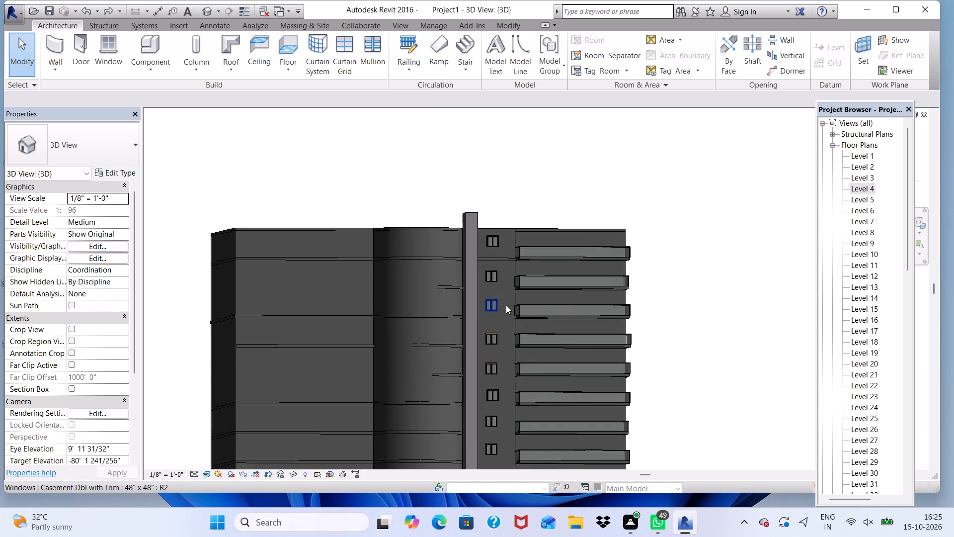
pyautogui.scroll(4, 506, 305)
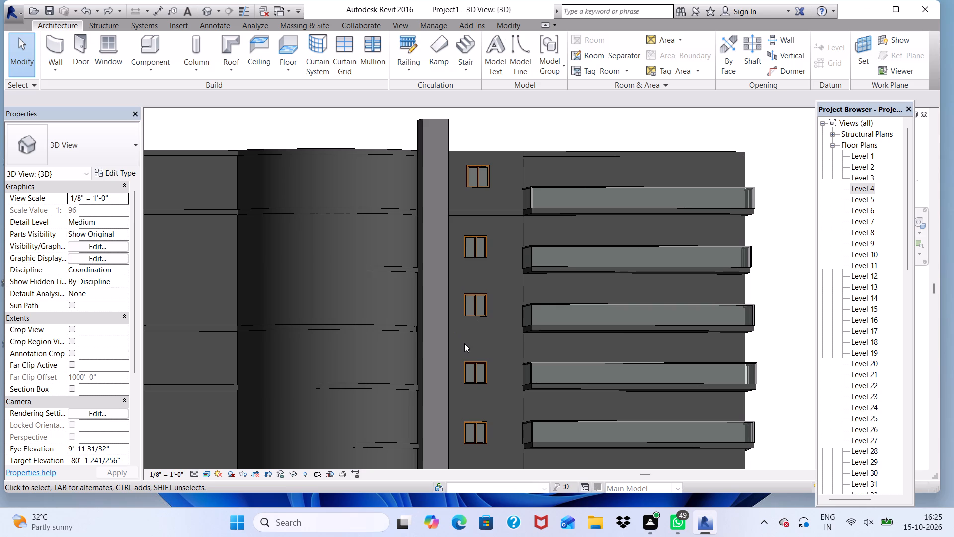
pyautogui.keyDown('shift'); pyautogui.moveTo(514, 343); pyautogui.dragTo(464, 360, button='middle'); pyautogui.keyUp('shift')
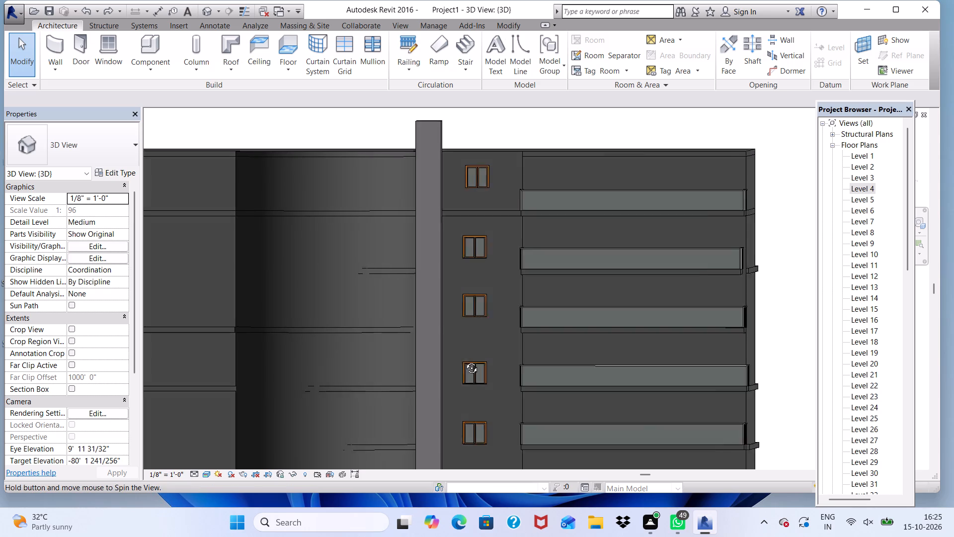
pyautogui.keyDown('shift'); pyautogui.moveTo(464, 360); pyautogui.dragTo(505, 329, button='middle'); pyautogui.keyUp('shift')
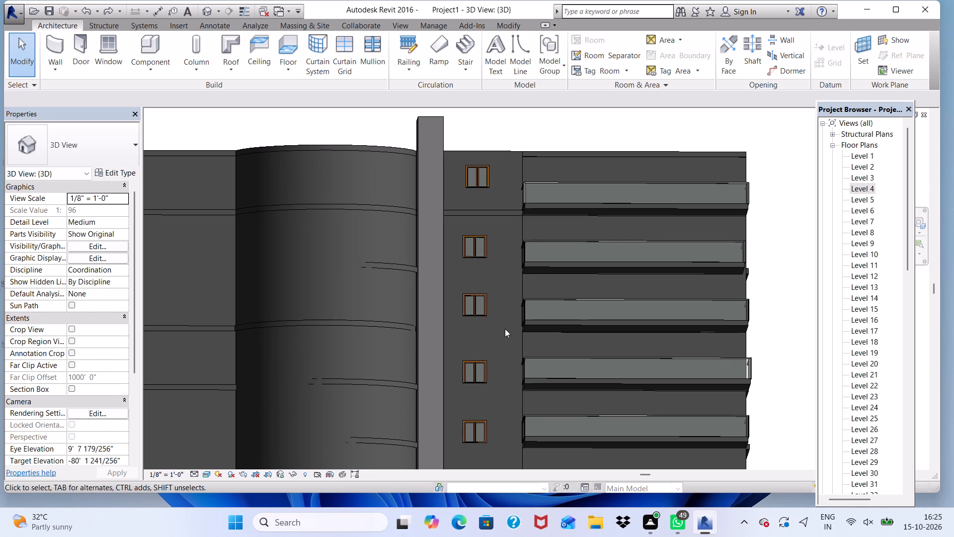
# Start the Wall tool for the building's next wall.
pyautogui.scroll(-5, 498, 415)
pyautogui.scroll(-4, 493, 273)
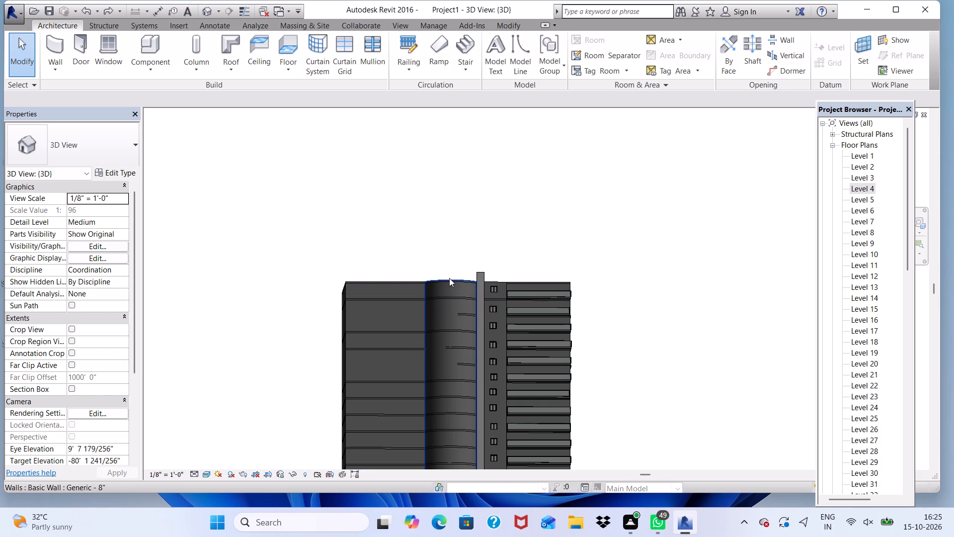
pyautogui.scroll(3, 449, 278)
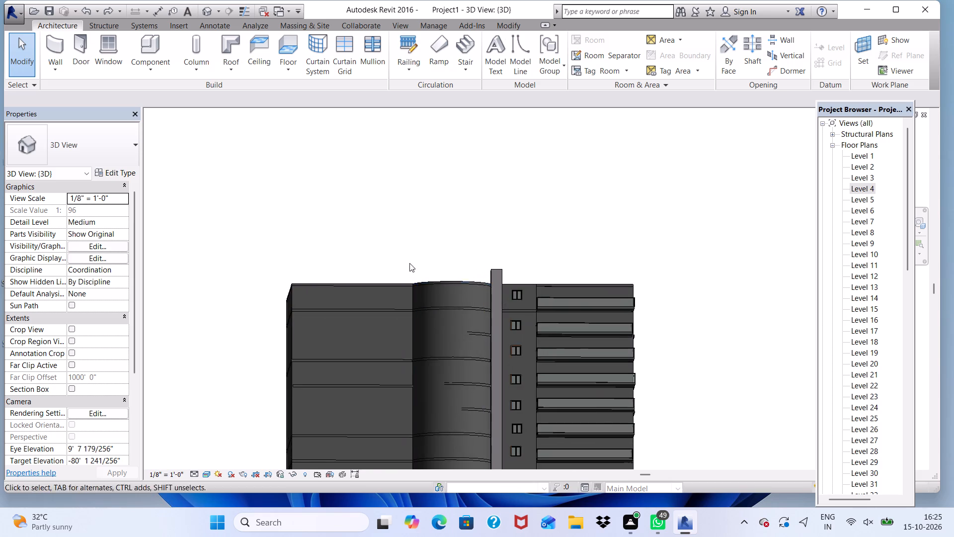
pyautogui.scroll(-4, 405, 264)
pyautogui.scroll(4, 389, 281)
pyautogui.scroll(2, 329, 59)
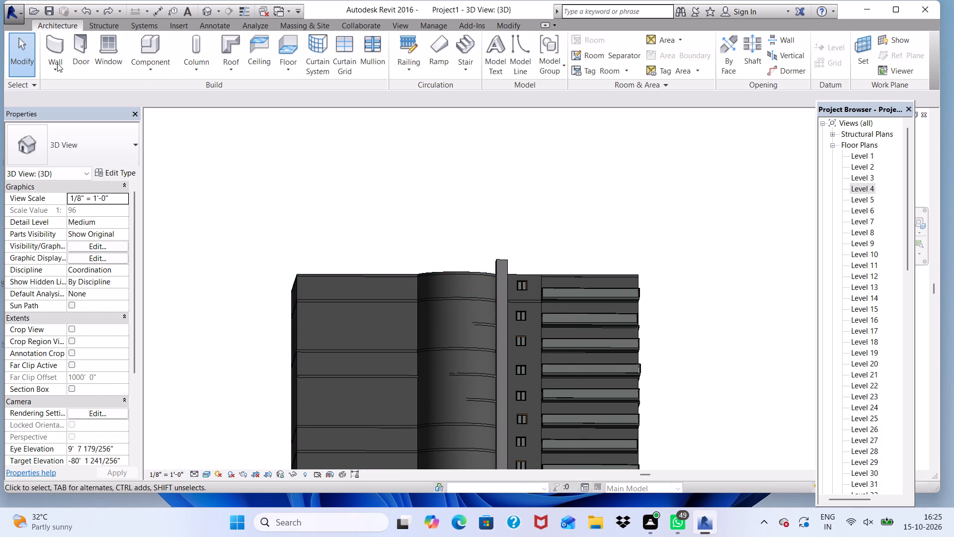
pyautogui.click(49, 61)
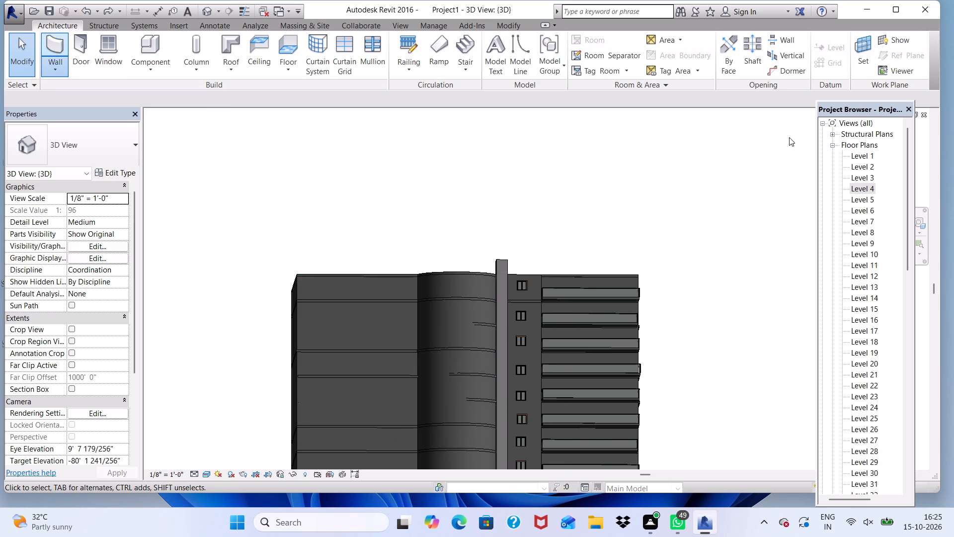